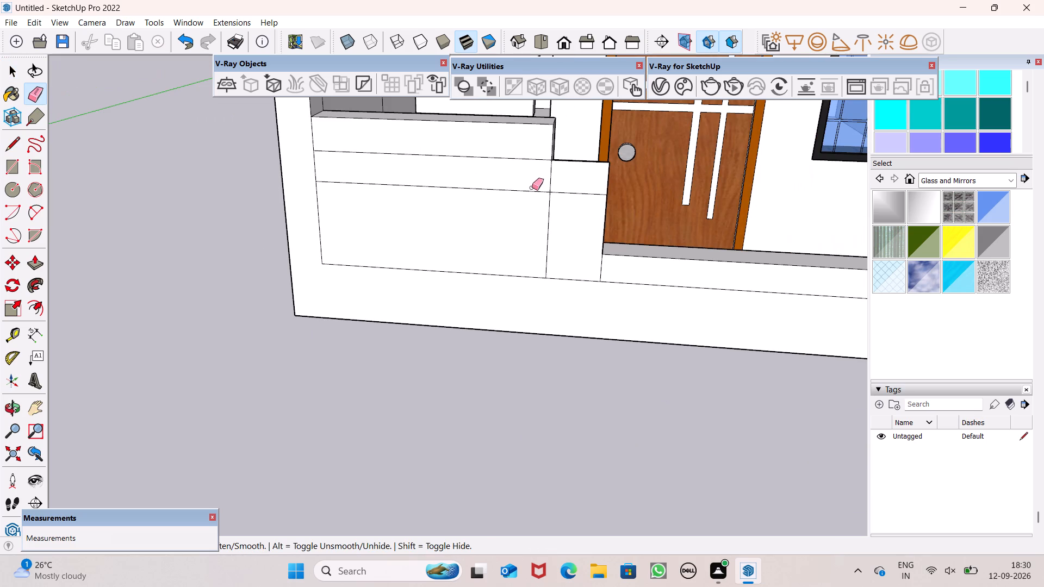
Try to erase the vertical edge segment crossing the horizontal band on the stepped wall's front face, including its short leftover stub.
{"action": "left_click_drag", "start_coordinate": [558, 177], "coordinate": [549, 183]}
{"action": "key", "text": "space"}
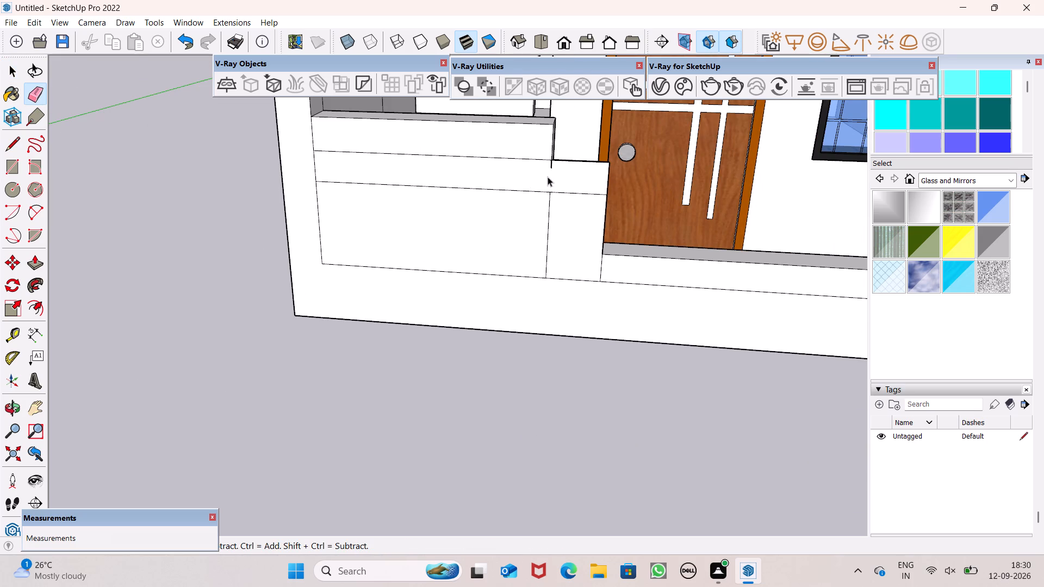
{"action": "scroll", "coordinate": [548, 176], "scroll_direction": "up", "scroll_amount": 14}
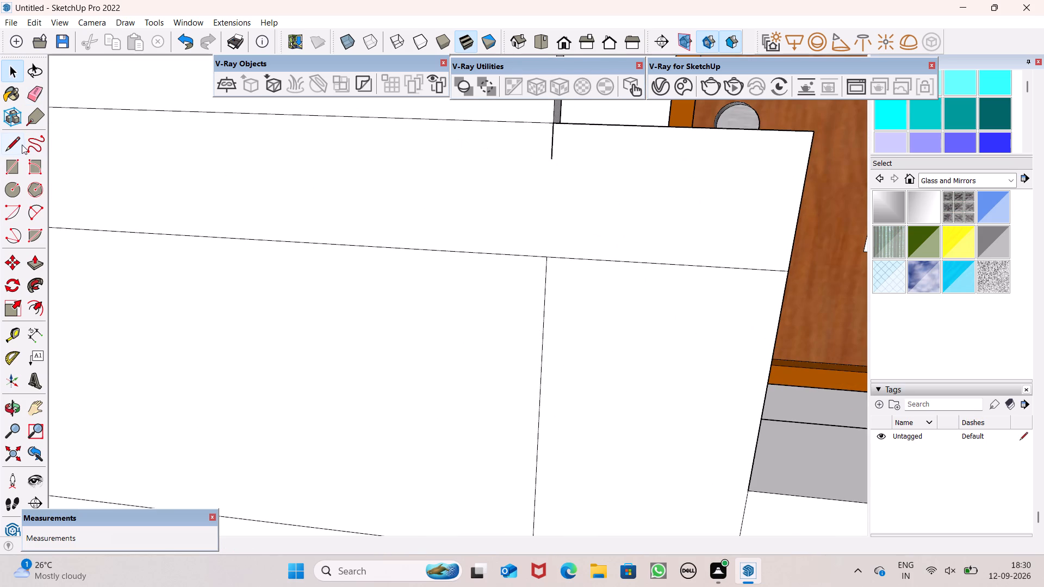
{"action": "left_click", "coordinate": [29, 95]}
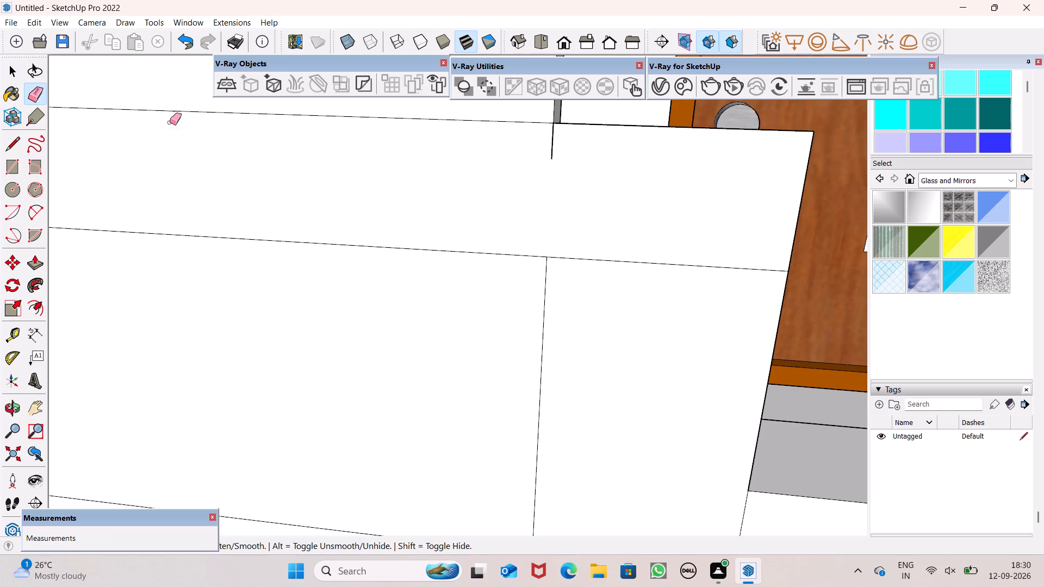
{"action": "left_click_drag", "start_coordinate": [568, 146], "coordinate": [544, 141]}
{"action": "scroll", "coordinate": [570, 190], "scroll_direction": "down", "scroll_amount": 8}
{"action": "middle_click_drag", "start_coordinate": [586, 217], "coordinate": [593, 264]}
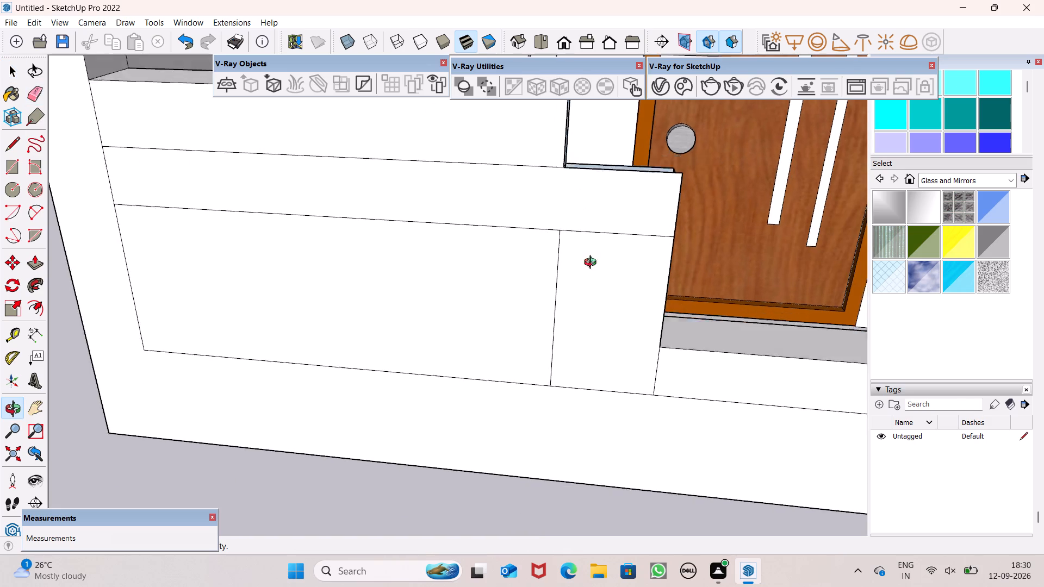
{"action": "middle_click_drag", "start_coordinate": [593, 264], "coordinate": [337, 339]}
Undo the recent edge erasures on the stepped wall, back to before the horizontal edge below the lower step was removed.
{"action": "key", "text": "ctrl+z"}
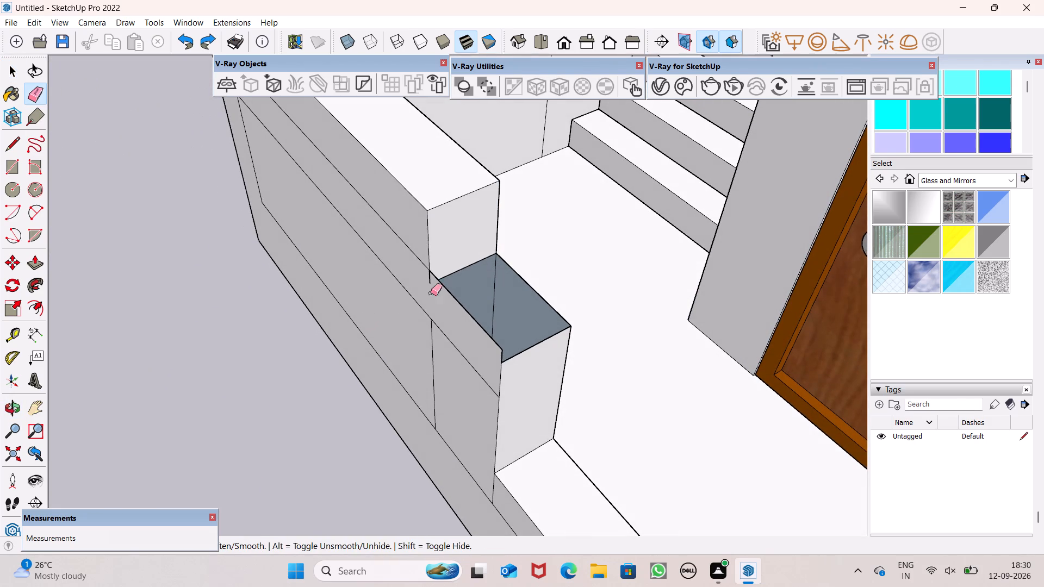
{"action": "key", "text": "ctrl+z"}
{"action": "key", "text": "ctrl+z"}
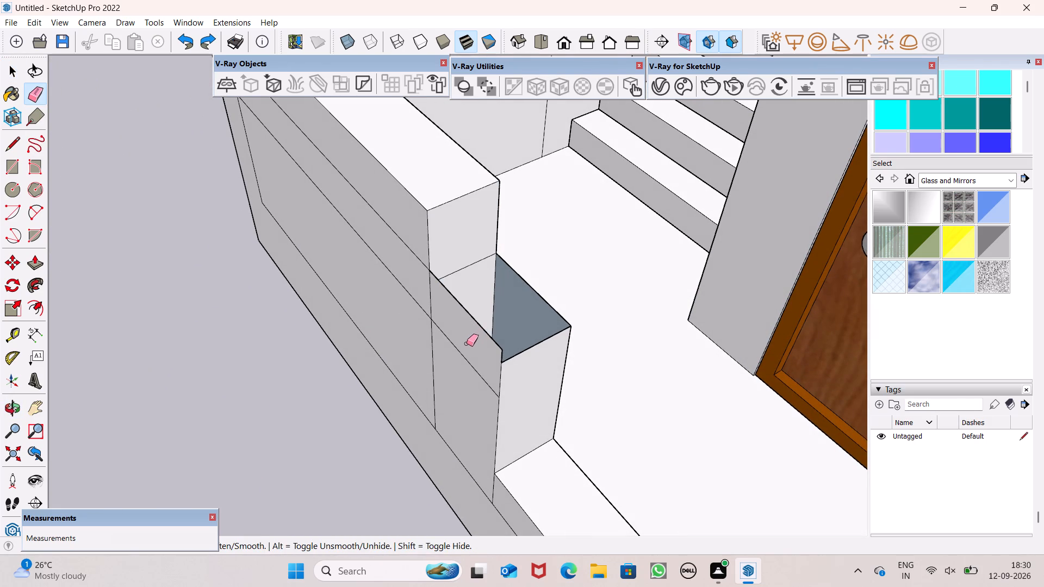
{"action": "scroll", "coordinate": [461, 340], "scroll_direction": "up", "scroll_amount": 5}
{"action": "left_click_drag", "start_coordinate": [484, 325], "coordinate": [488, 338]}
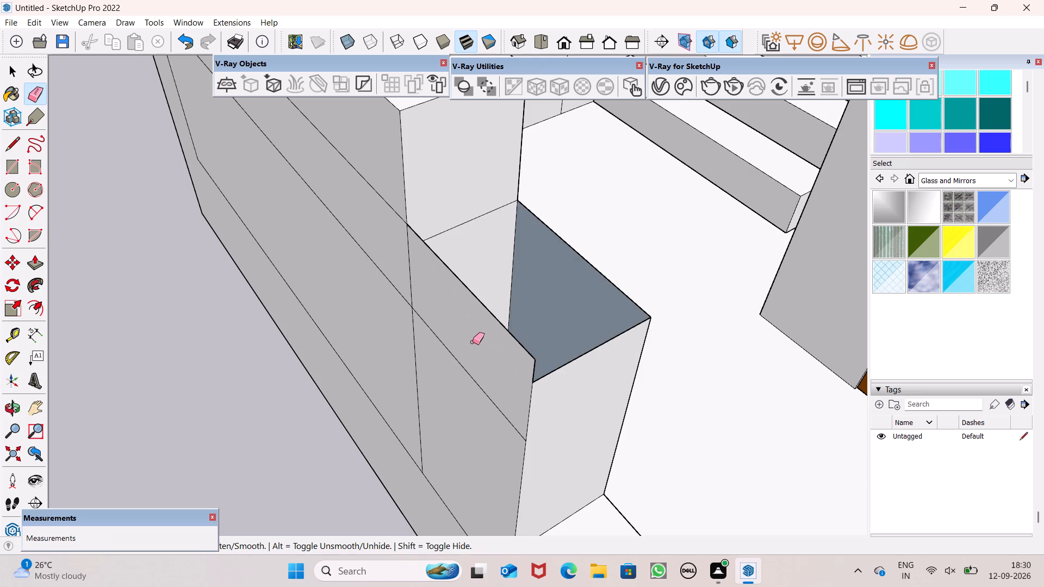
{"action": "key", "text": "ctrl+z"}
Erase the vertical edge segment crossing the horizontal band on the wall's front face, below the lower step's horizontal edge.
{"action": "left_click_drag", "start_coordinate": [404, 291], "coordinate": [411, 292]}
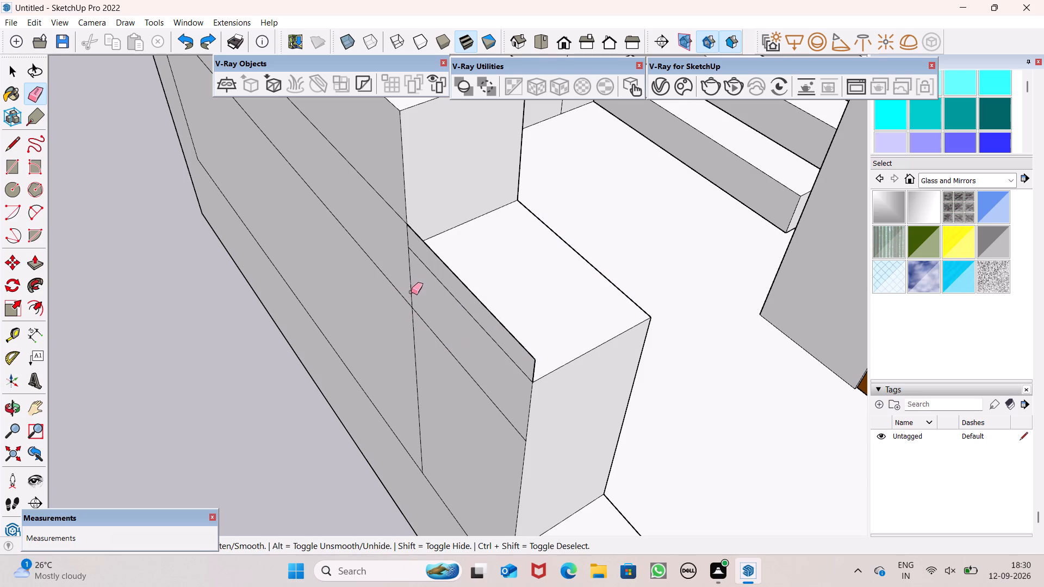
{"action": "left_click_drag", "start_coordinate": [411, 292], "coordinate": [411, 291]}
{"action": "scroll", "coordinate": [441, 323], "scroll_direction": "down", "scroll_amount": 5}
{"action": "middle_click", "coordinate": [459, 333]}
{"action": "middle_click_drag", "start_coordinate": [461, 333], "coordinate": [557, 320]}
{"action": "scroll", "coordinate": [556, 323], "scroll_direction": "up", "scroll_amount": 8}
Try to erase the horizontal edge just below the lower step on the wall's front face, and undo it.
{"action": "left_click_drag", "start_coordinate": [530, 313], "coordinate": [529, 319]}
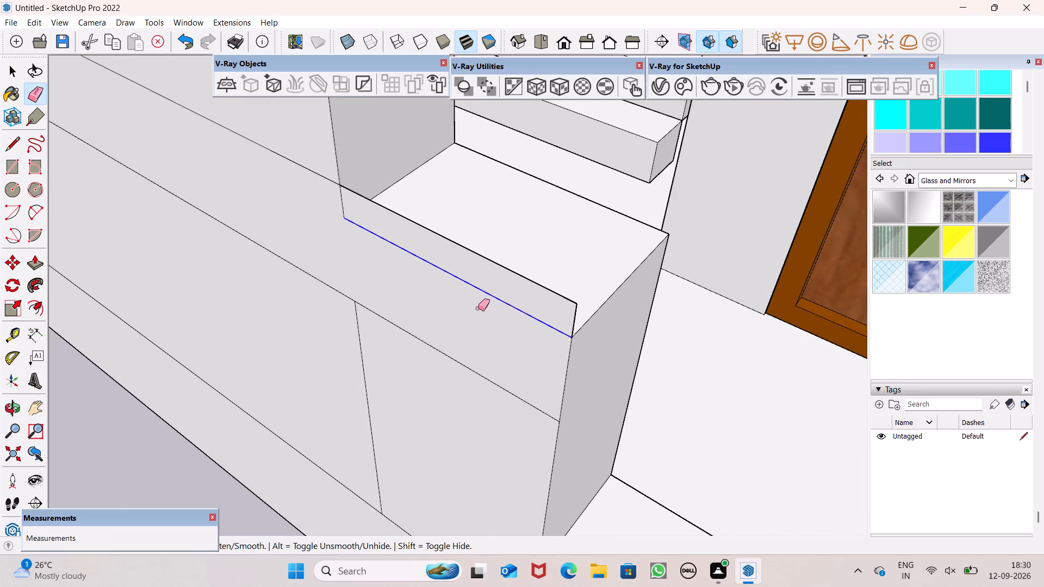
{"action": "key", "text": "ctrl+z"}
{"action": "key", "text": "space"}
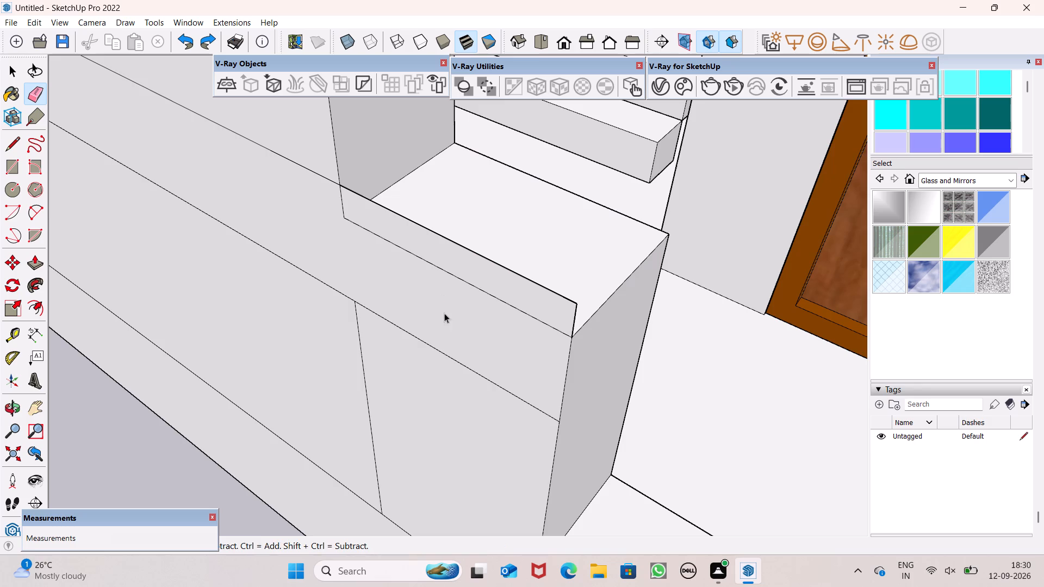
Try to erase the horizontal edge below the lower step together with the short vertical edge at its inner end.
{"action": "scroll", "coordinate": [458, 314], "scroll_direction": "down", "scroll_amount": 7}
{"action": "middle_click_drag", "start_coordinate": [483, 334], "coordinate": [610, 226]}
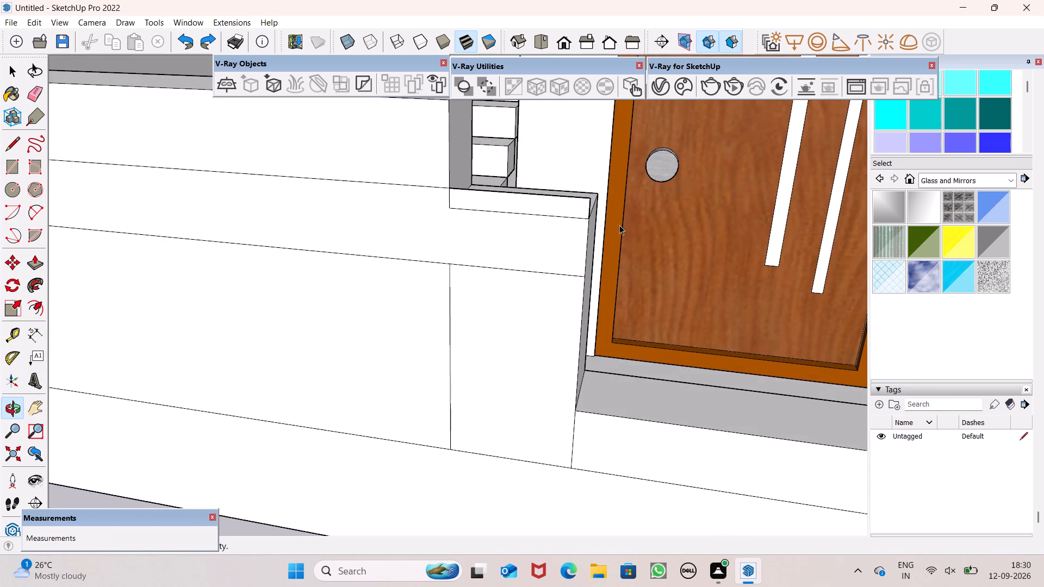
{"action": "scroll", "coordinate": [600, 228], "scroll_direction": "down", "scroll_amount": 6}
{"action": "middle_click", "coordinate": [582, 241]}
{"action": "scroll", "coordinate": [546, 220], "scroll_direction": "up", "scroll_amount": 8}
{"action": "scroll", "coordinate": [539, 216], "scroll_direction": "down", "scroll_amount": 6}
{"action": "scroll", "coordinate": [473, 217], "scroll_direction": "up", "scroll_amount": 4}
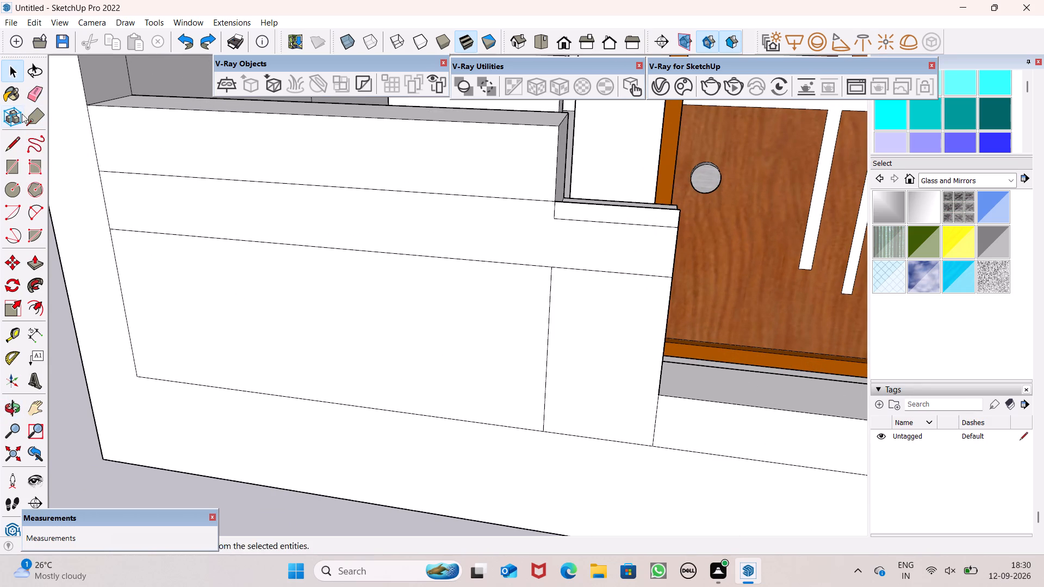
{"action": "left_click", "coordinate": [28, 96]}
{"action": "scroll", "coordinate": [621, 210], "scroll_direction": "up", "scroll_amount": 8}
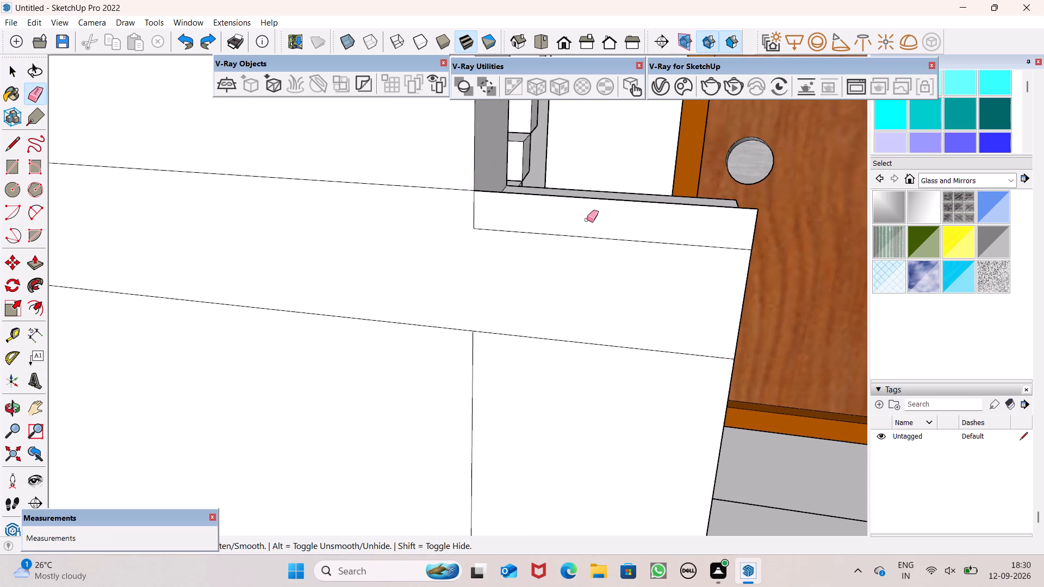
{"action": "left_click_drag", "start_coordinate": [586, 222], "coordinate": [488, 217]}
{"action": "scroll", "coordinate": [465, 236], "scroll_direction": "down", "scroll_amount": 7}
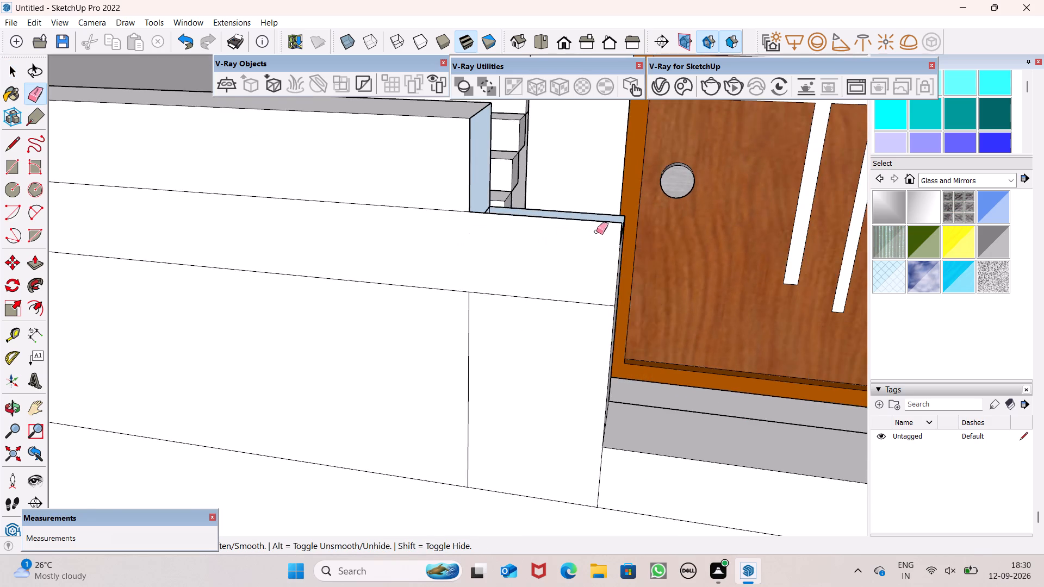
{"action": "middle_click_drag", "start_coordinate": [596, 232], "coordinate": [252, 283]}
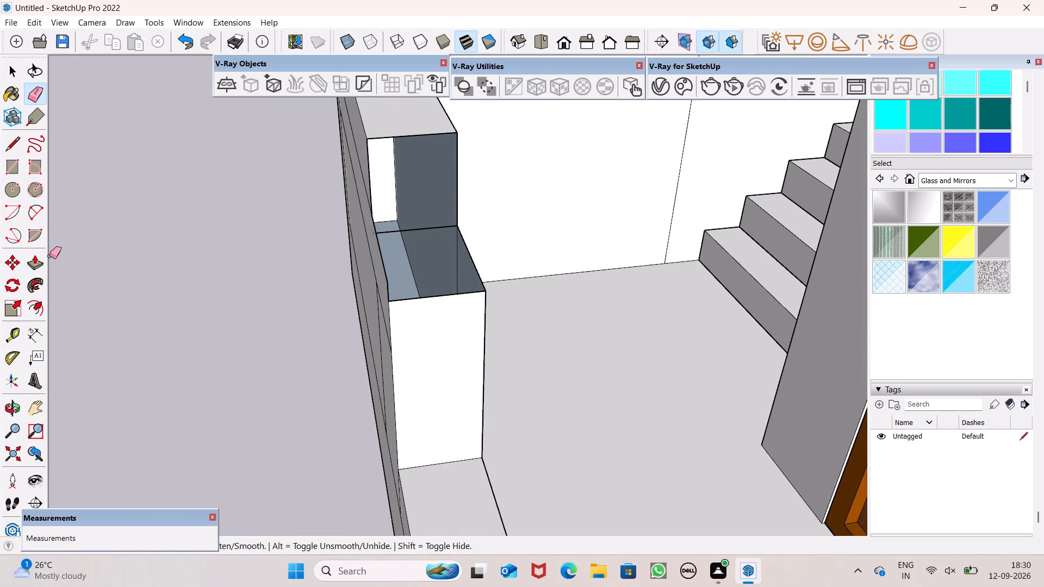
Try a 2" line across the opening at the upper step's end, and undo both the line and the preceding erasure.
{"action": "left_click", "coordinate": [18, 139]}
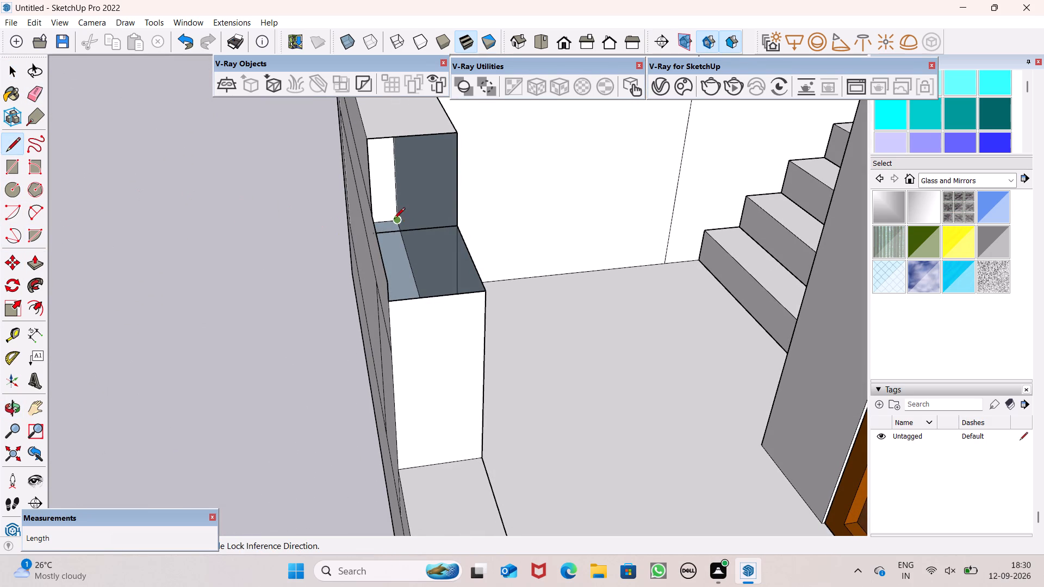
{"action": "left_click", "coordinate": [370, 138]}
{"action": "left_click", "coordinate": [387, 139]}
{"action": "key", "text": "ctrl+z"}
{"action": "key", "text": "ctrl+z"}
Push/Pull the L-shaped horizontal band on the stepped wall's front face outward by 2".
{"action": "scroll", "coordinate": [449, 236], "scroll_direction": "down", "scroll_amount": 8}
{"action": "key", "text": "space"}
{"action": "middle_click_drag", "start_coordinate": [448, 282], "coordinate": [730, 235]}
{"action": "scroll", "coordinate": [562, 288], "scroll_direction": "up", "scroll_amount": 3}
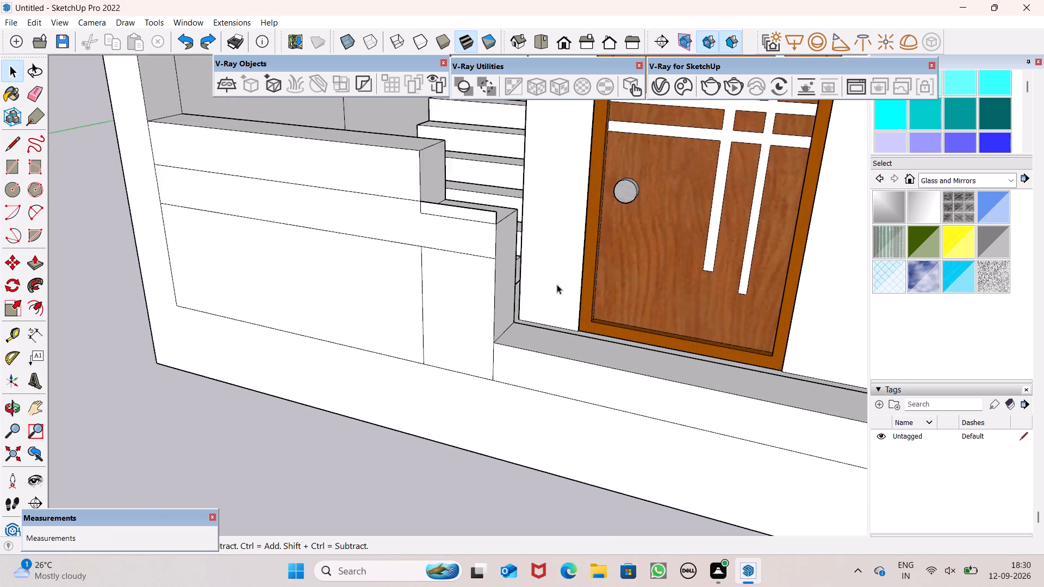
{"action": "scroll", "coordinate": [557, 284], "scroll_direction": "up", "scroll_amount": 1}
{"action": "scroll", "coordinate": [363, 254], "scroll_direction": "down", "scroll_amount": 4}
{"action": "middle_click_drag", "start_coordinate": [373, 253], "coordinate": [469, 246]}
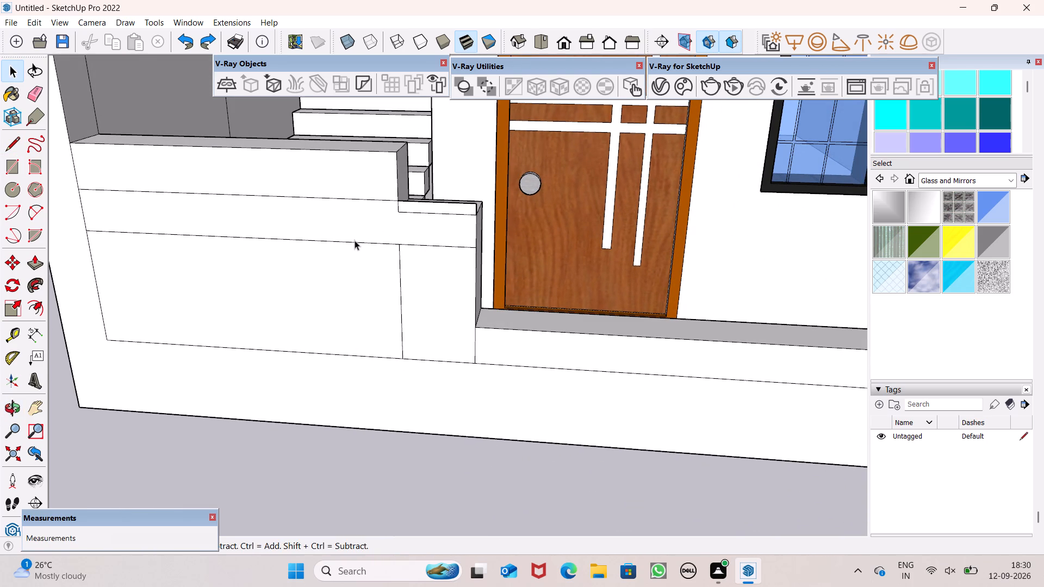
{"action": "left_click", "coordinate": [36, 269]}
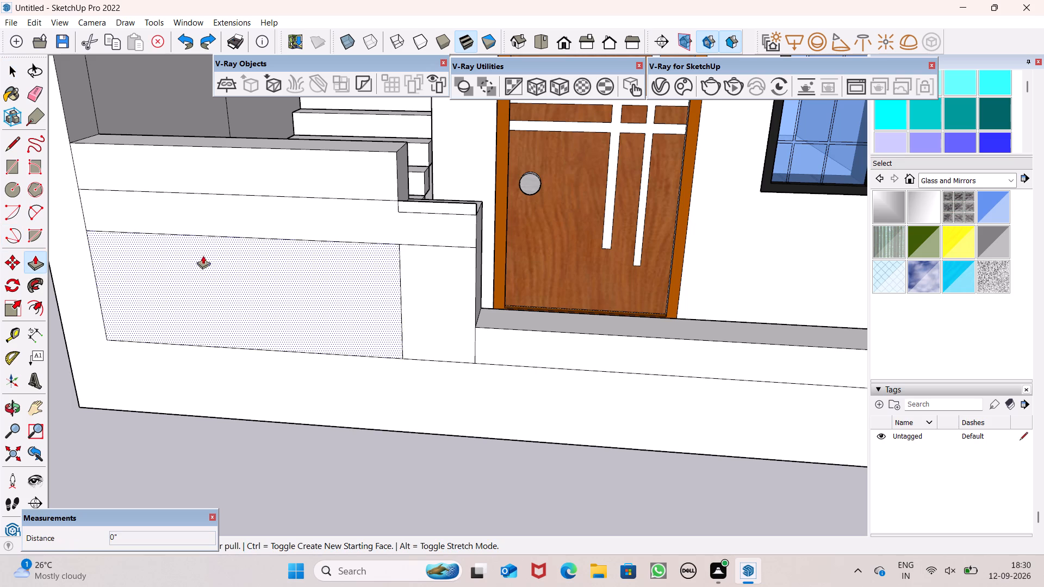
{"action": "left_click_drag", "start_coordinate": [303, 216], "coordinate": [304, 232]}
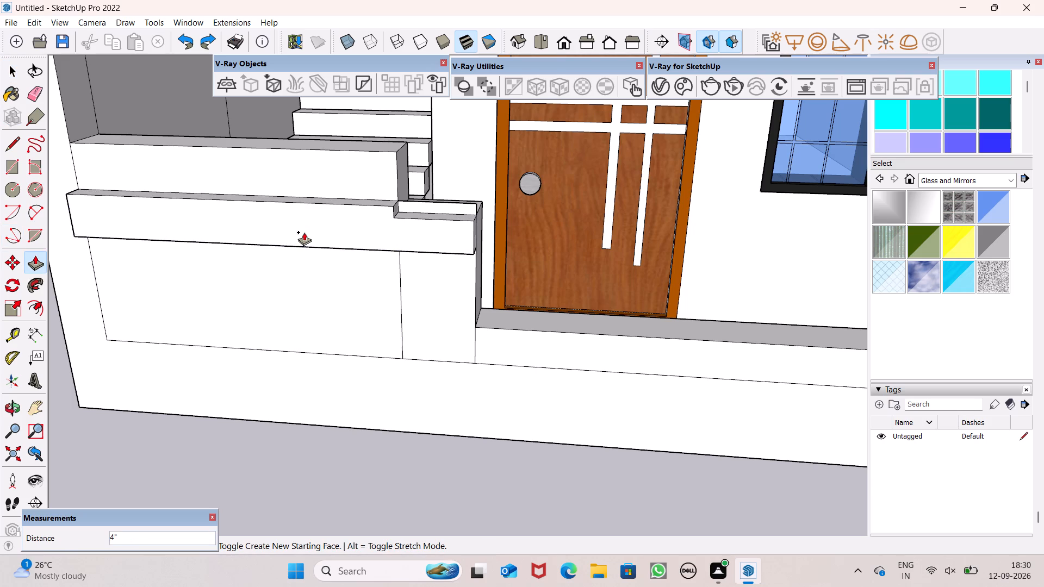
{"action": "left_click_drag", "start_coordinate": [304, 232], "coordinate": [304, 234]}
{"action": "key", "text": "2"}
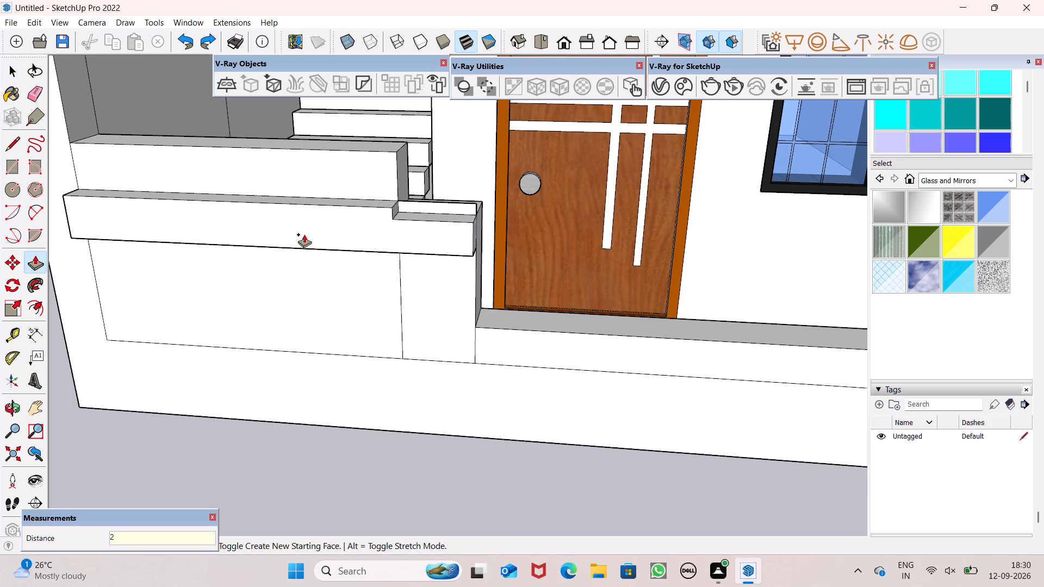
{"action": "left_click_drag", "start_coordinate": [304, 234], "coordinate": [304, 235]}
{"action": "key", "text": "shift+quotedbl"}
{"action": "key", "text": "Return"}
Push/Pull the narrow vertical panel beneath the band's door-side end outward by 2".
{"action": "scroll", "coordinate": [326, 230], "scroll_direction": "down", "scroll_amount": 6}
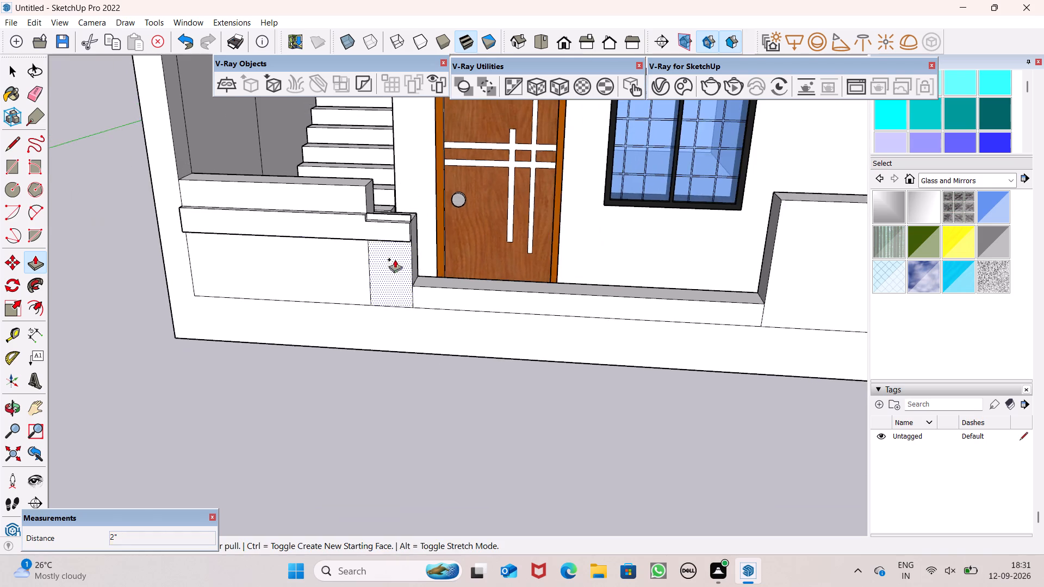
{"action": "middle_click_drag", "start_coordinate": [405, 277], "coordinate": [413, 327]}
{"action": "scroll", "coordinate": [387, 301], "scroll_direction": "up", "scroll_amount": 7}
{"action": "left_click_drag", "start_coordinate": [393, 285], "coordinate": [394, 292]}
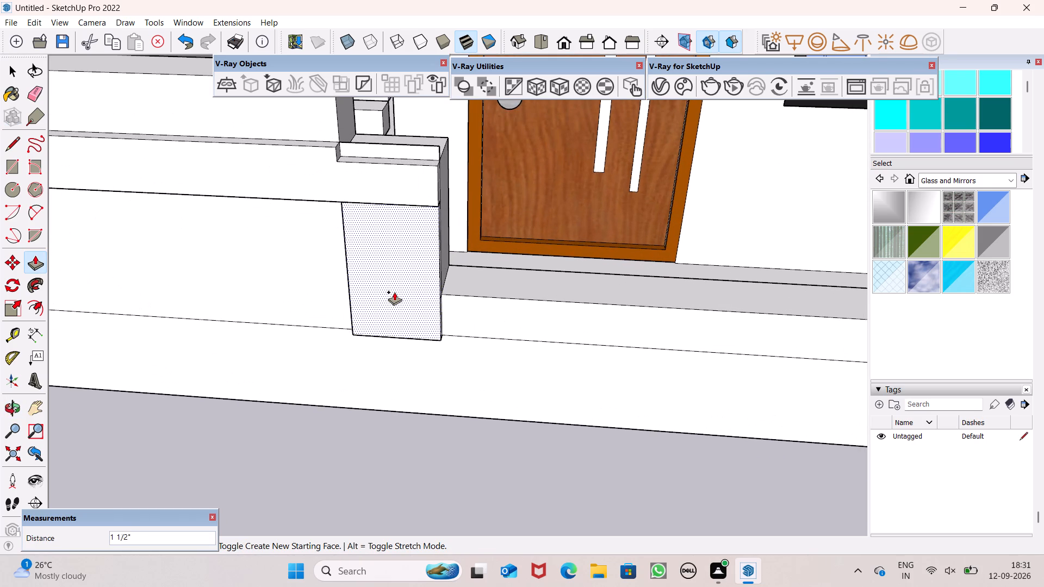
{"action": "left_click_drag", "start_coordinate": [394, 292], "coordinate": [394, 295]}
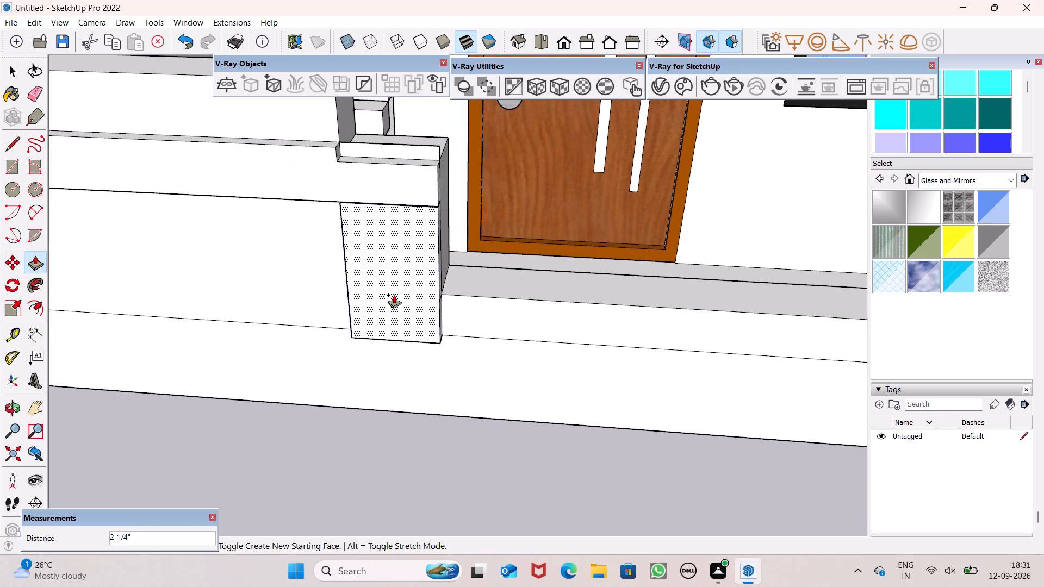
{"action": "left_click_drag", "start_coordinate": [394, 295], "coordinate": [393, 295]}
{"action": "key", "text": "2"}
{"action": "key", "text": "shift+quotedbl"}
{"action": "key", "text": "Return"}
Examine the projecting band and vertical panel on the stepped wall from the side and the front.
{"action": "scroll", "coordinate": [436, 274], "scroll_direction": "down", "scroll_amount": 4}
{"action": "middle_click_drag", "start_coordinate": [439, 270], "coordinate": [166, 332]}
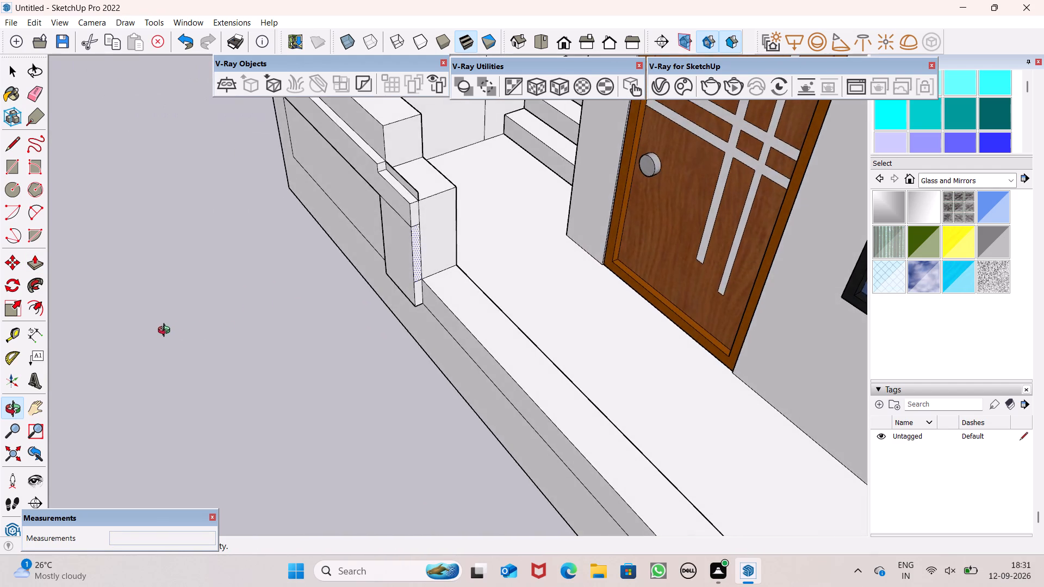
{"action": "middle_click_drag", "start_coordinate": [166, 332], "coordinate": [256, 345]}
{"action": "scroll", "coordinate": [361, 271], "scroll_direction": "up", "scroll_amount": 6}
{"action": "middle_click_drag", "start_coordinate": [389, 277], "coordinate": [441, 265]}
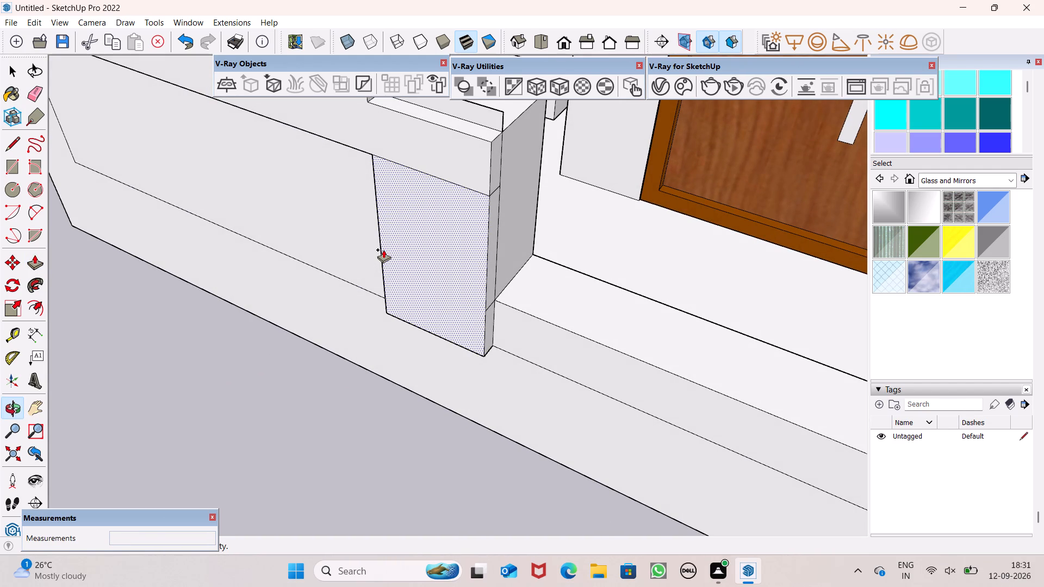
{"action": "scroll", "coordinate": [283, 229], "scroll_direction": "down", "scroll_amount": 3}
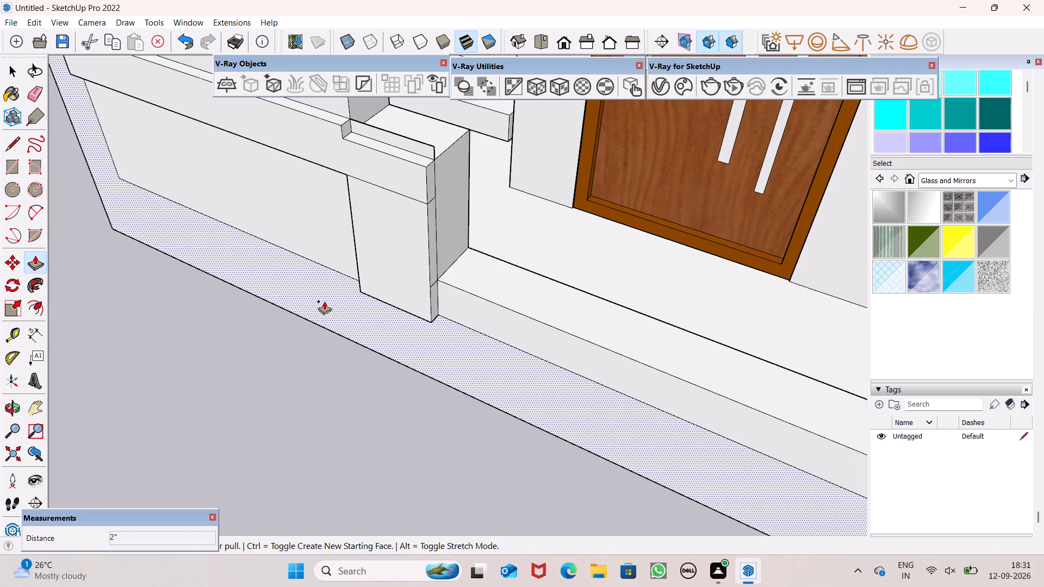
{"action": "middle_click_drag", "start_coordinate": [327, 311], "coordinate": [442, 160]}
{"action": "scroll", "coordinate": [442, 218], "scroll_direction": "down", "scroll_amount": 8}
{"action": "scroll", "coordinate": [297, 239], "scroll_direction": "up", "scroll_amount": 1}
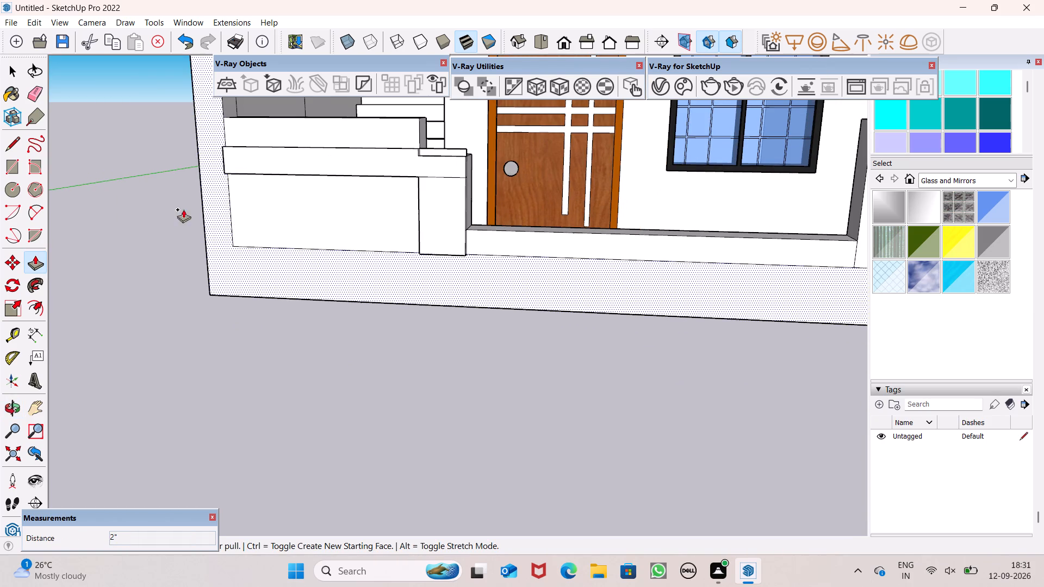
Draw a rectangle about 2' 10 1/2" by 6 1/2" along the base of the recessed wall panel, ending at the projecting vertical panel.
{"action": "left_click", "coordinate": [14, 168]}
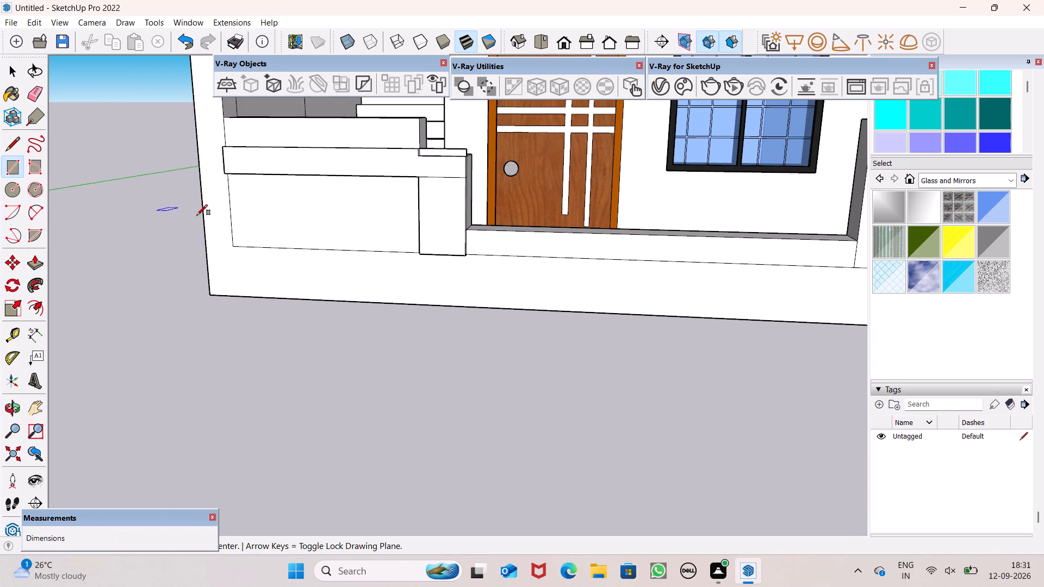
{"action": "scroll", "coordinate": [310, 253], "scroll_direction": "up", "scroll_amount": 6}
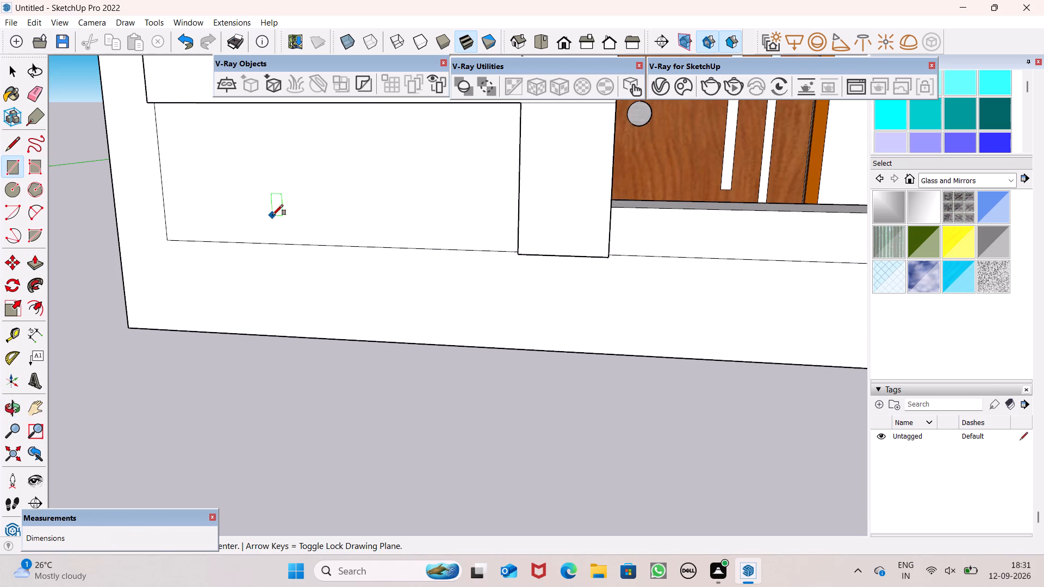
{"action": "left_click", "coordinate": [296, 204]}
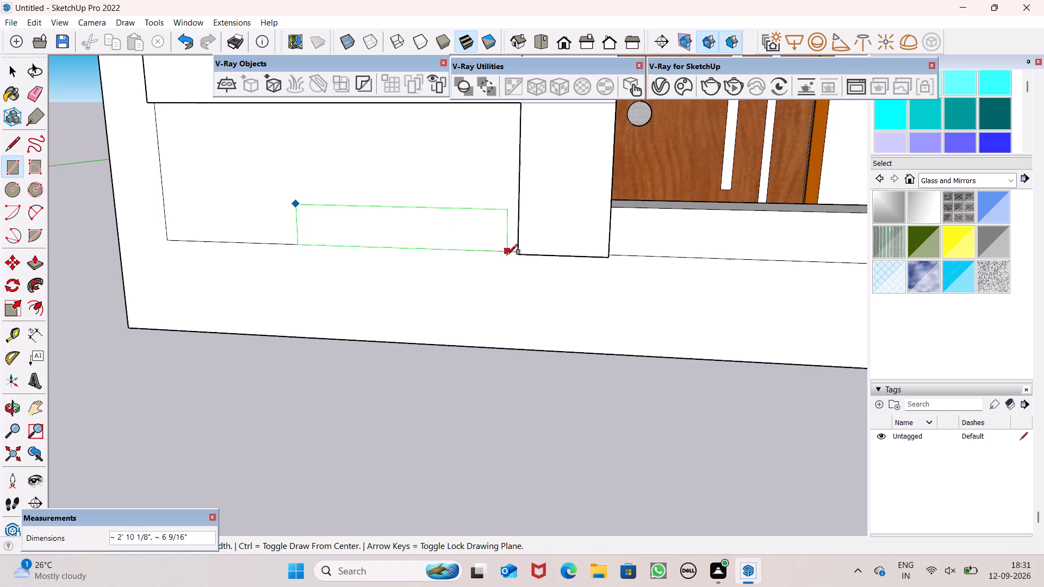
{"action": "middle_click_drag", "start_coordinate": [506, 259], "coordinate": [624, 238]}
{"action": "scroll", "coordinate": [538, 254], "scroll_direction": "up", "scroll_amount": 9}
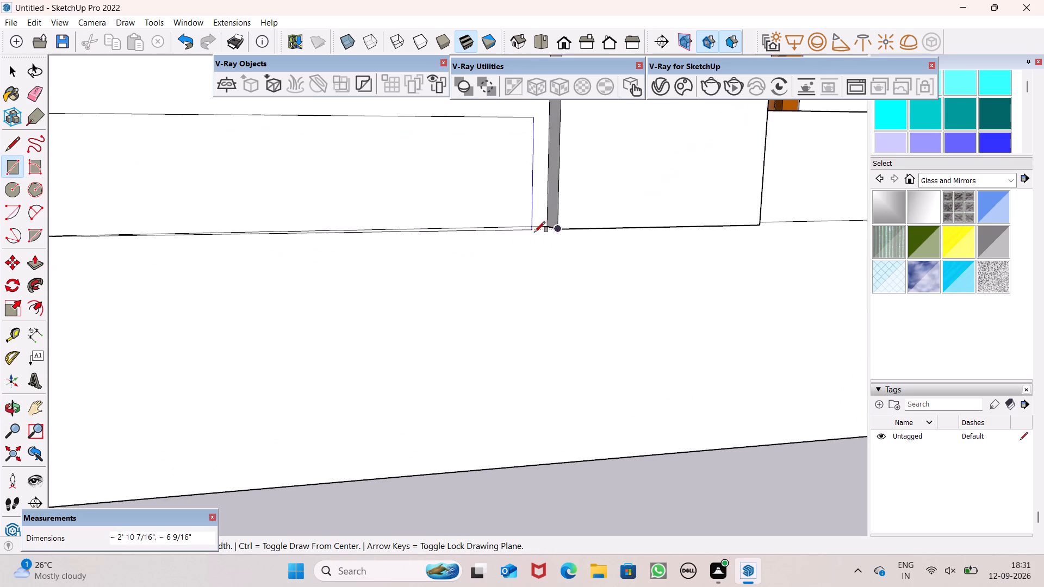
{"action": "left_click", "coordinate": [546, 227]}
{"action": "key", "text": "space"}
{"action": "scroll", "coordinate": [433, 255], "scroll_direction": "down", "scroll_amount": 9}
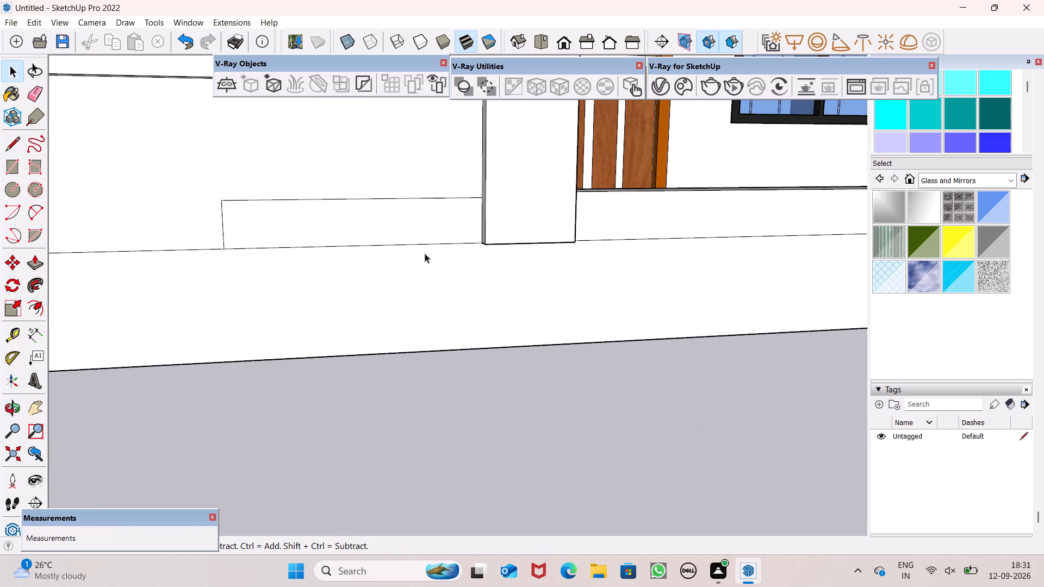
{"action": "scroll", "coordinate": [427, 242], "scroll_direction": "down", "scroll_amount": 8}
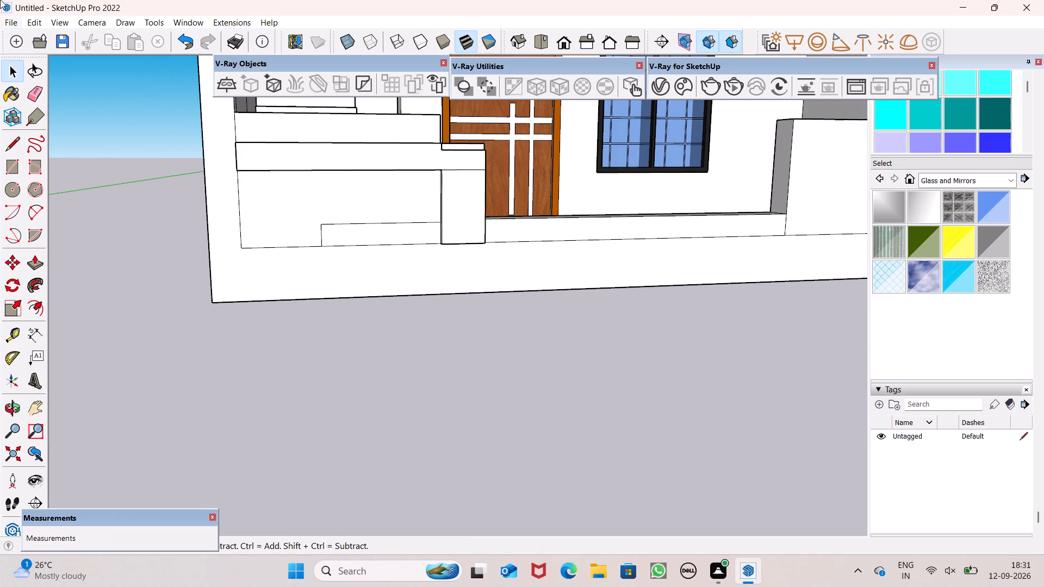
Push/Pull the base rectangle on the recessed wall panel outward by 2" to meet the vertical panel's front face.
{"action": "scroll", "coordinate": [499, 162], "scroll_direction": "up", "scroll_amount": 1}
{"action": "middle_click_drag", "start_coordinate": [500, 183], "coordinate": [360, 324]}
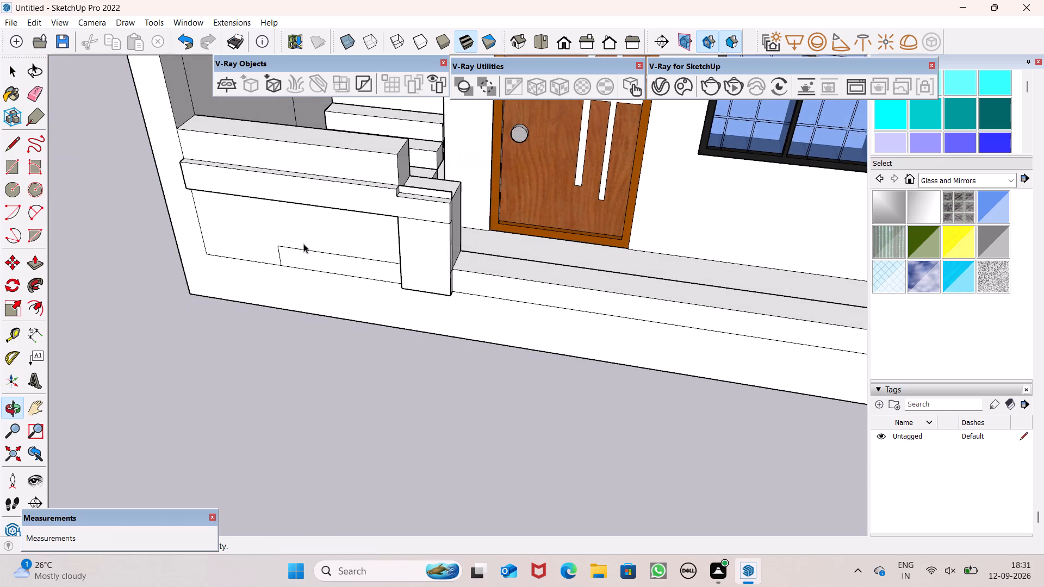
{"action": "scroll", "coordinate": [259, 208], "scroll_direction": "up", "scroll_amount": 1}
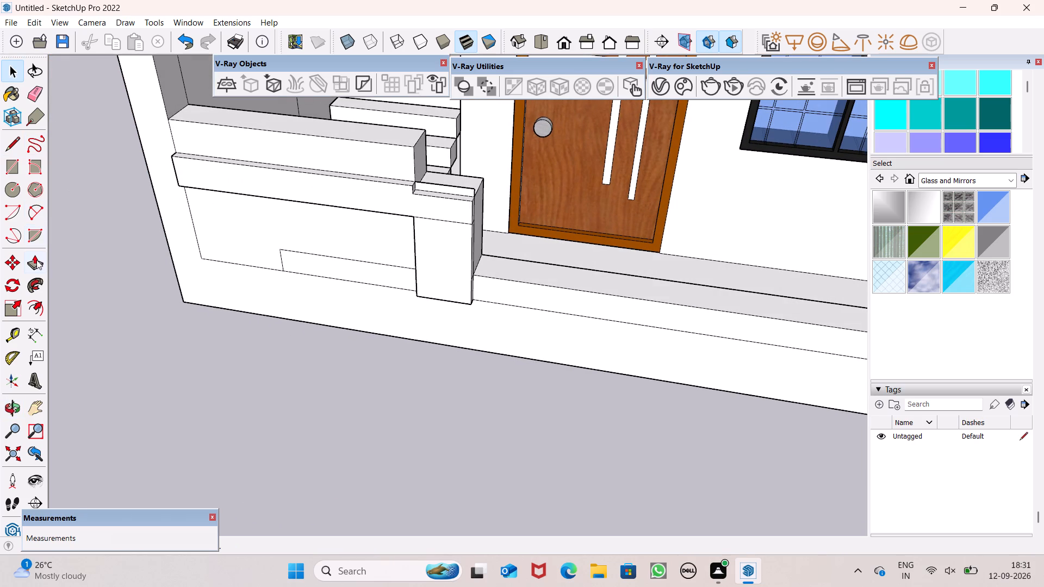
{"action": "left_click", "coordinate": [39, 259]}
{"action": "left_click_drag", "start_coordinate": [382, 268], "coordinate": [384, 271]}
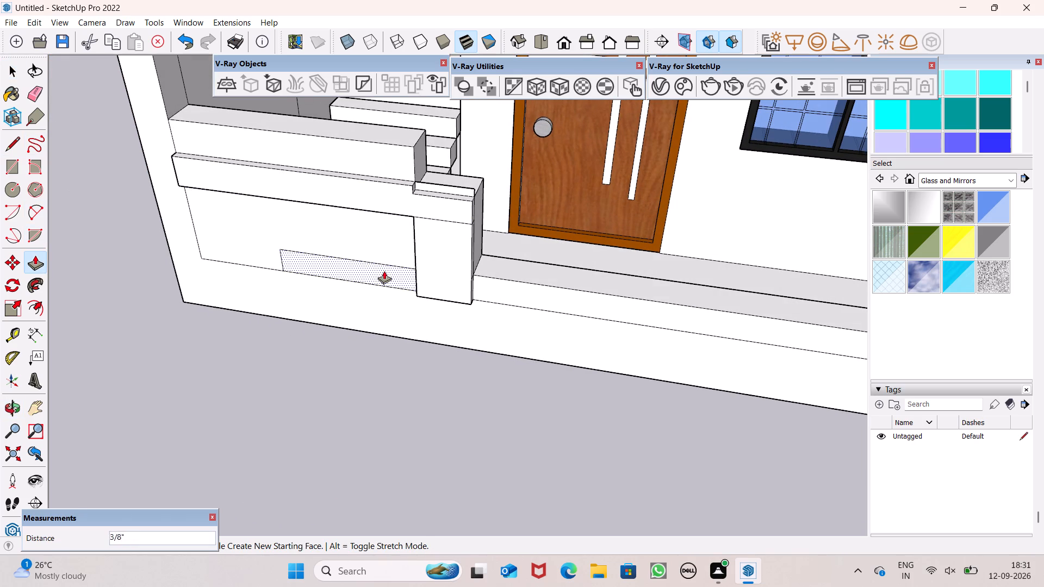
{"action": "left_click_drag", "start_coordinate": [384, 271], "coordinate": [435, 293]}
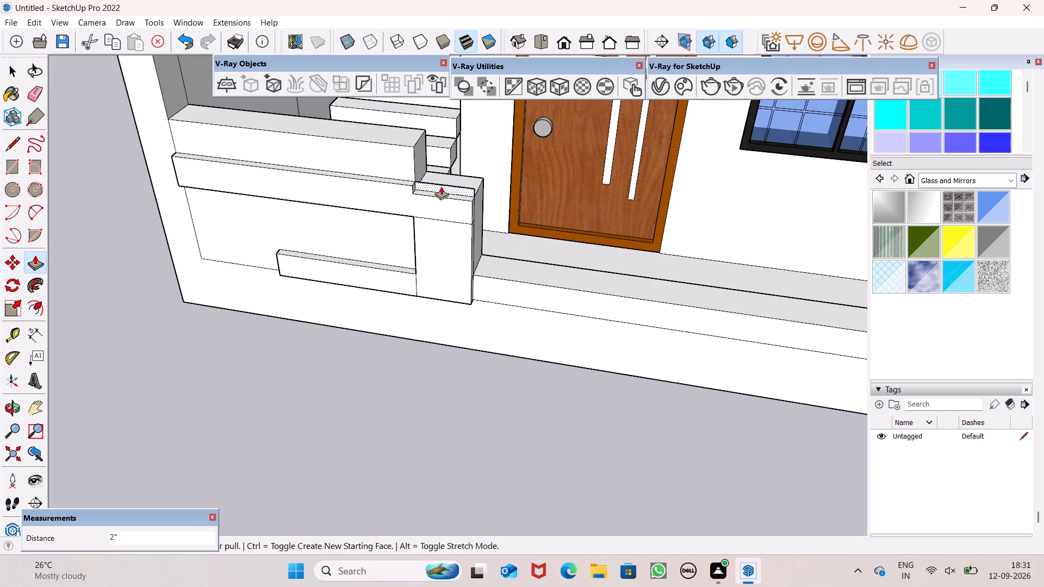
Push/Pull the thin strip above the band's door-side end outward by 2", level with the band's front face.
{"action": "left_click_drag", "start_coordinate": [443, 185], "coordinate": [387, 190]}
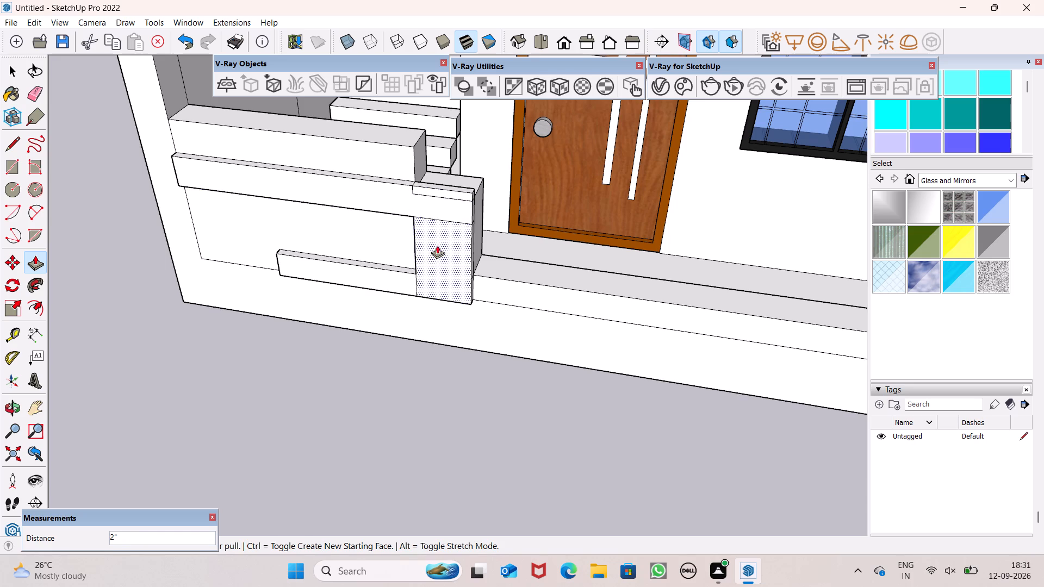
{"action": "scroll", "coordinate": [510, 255], "scroll_direction": "down", "scroll_amount": 3}
{"action": "middle_click_drag", "start_coordinate": [498, 280], "coordinate": [548, 201]}
{"action": "key", "text": "space"}
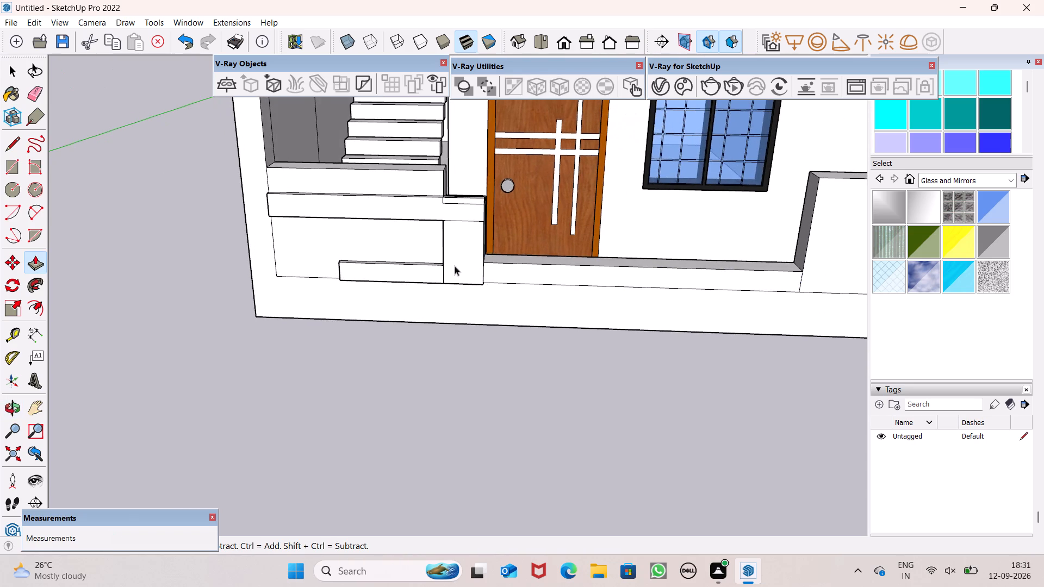
Erase the seam lines on the projecting frame's front face between the base piece, vertical panel, band and thin top strip.
{"action": "scroll", "coordinate": [452, 261], "scroll_direction": "up", "scroll_amount": 3}
{"action": "left_click", "coordinate": [29, 91]}
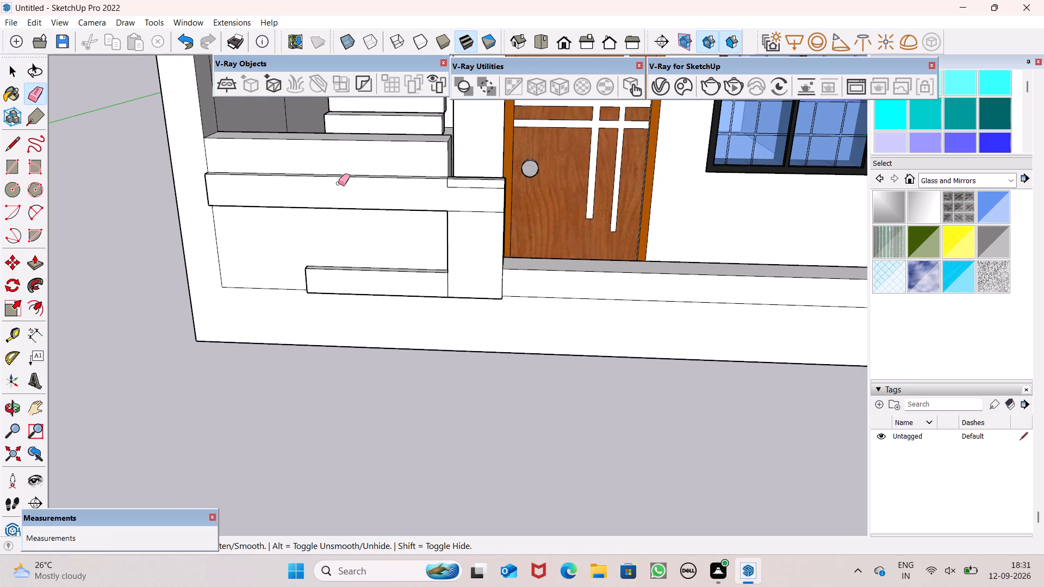
{"action": "scroll", "coordinate": [341, 183], "scroll_direction": "up", "scroll_amount": 5}
{"action": "middle_click_drag", "start_coordinate": [452, 240], "coordinate": [475, 117]}
{"action": "scroll", "coordinate": [475, 117], "scroll_direction": "up", "scroll_amount": 1}
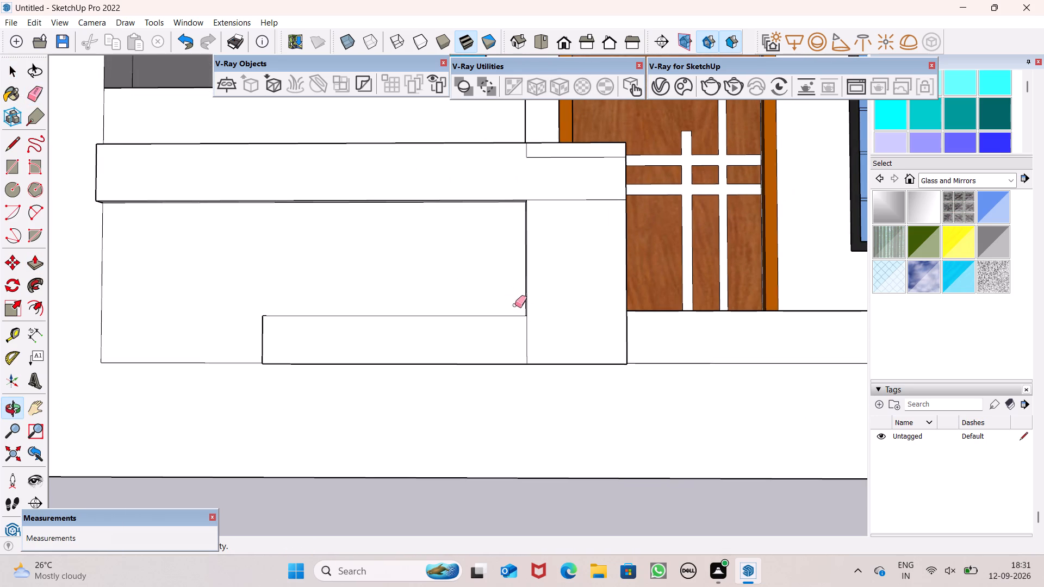
{"action": "left_click_drag", "start_coordinate": [537, 326], "coordinate": [524, 328]}
{"action": "left_click_drag", "start_coordinate": [567, 192], "coordinate": [570, 202]}
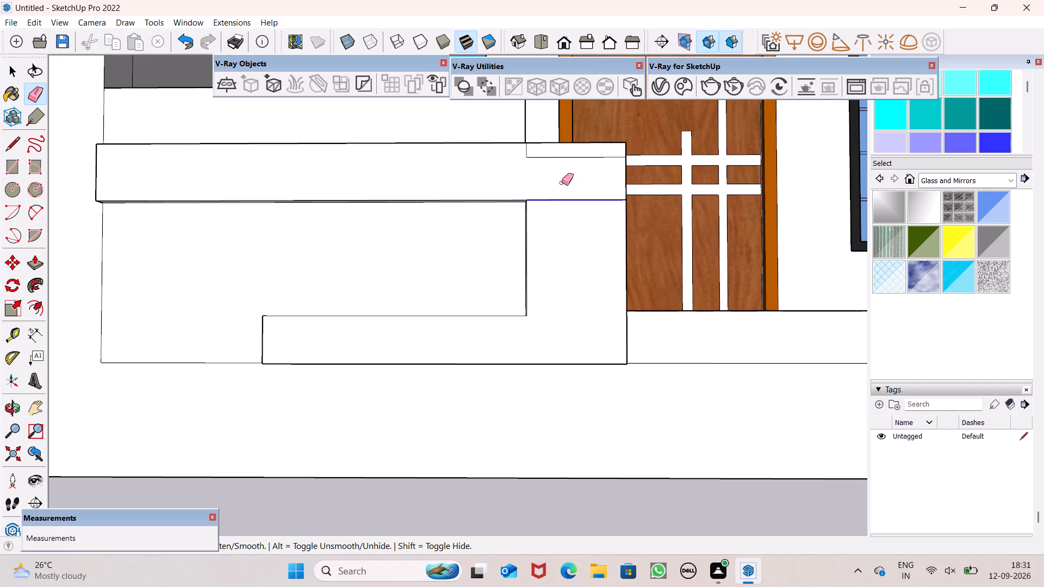
{"action": "left_click_drag", "start_coordinate": [540, 149], "coordinate": [561, 167]}
{"action": "scroll", "coordinate": [508, 216], "scroll_direction": "down", "scroll_amount": 7}
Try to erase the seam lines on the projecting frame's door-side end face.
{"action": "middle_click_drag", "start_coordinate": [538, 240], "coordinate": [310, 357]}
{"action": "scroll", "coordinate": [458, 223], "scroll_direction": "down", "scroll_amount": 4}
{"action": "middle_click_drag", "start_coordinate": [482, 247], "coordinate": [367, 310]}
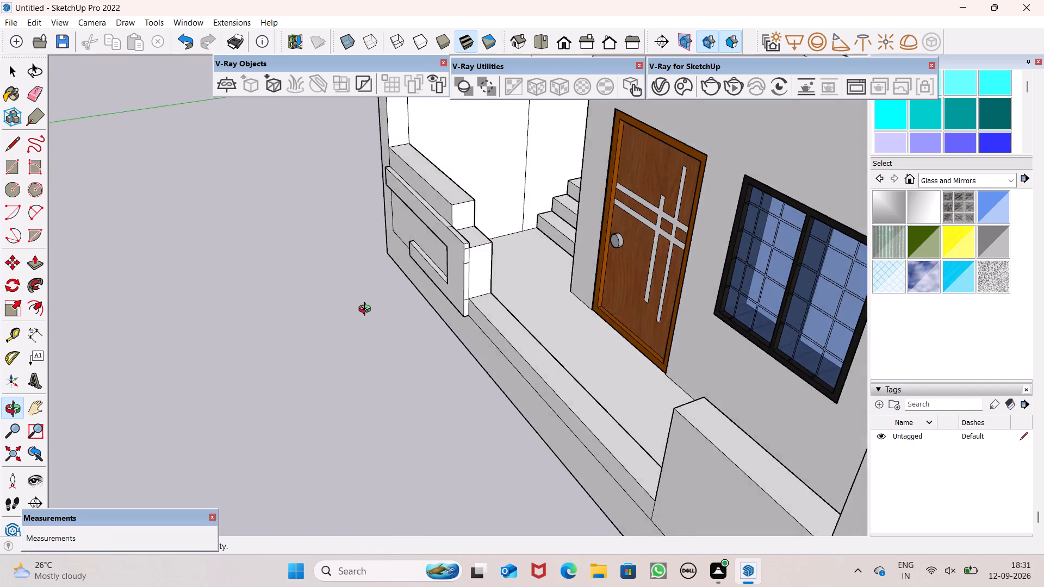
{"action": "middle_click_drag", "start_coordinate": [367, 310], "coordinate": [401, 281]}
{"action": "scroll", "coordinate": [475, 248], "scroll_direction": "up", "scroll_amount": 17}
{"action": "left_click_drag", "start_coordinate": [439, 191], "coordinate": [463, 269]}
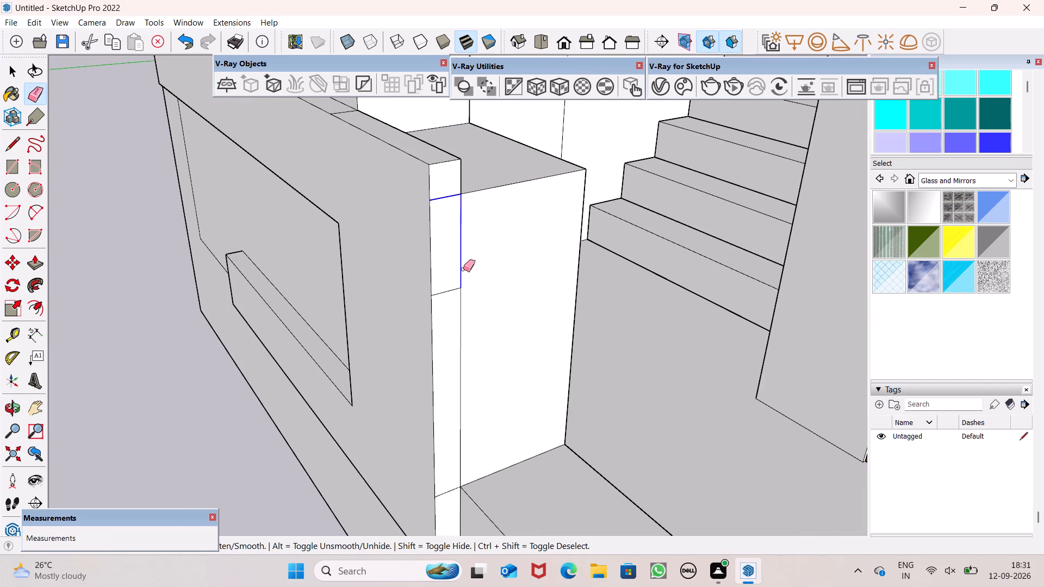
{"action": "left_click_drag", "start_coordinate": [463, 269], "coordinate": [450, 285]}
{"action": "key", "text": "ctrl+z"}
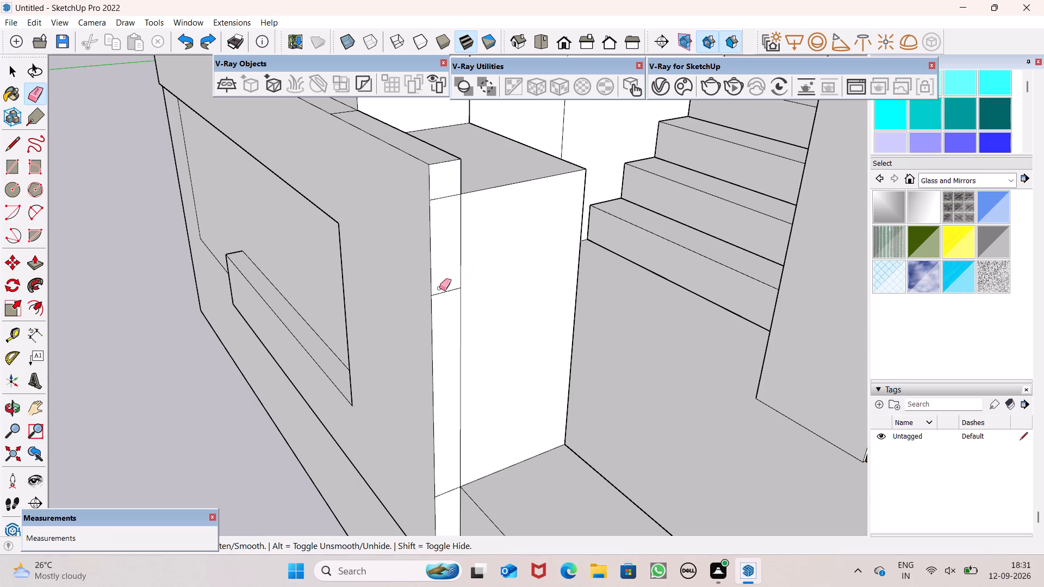
Erase the three short seam lines across the projecting frame's door-side end face and the seam on its top face.
{"action": "middle_click_drag", "start_coordinate": [445, 292], "coordinate": [288, 309]}
{"action": "scroll", "coordinate": [289, 310], "scroll_direction": "up", "scroll_amount": 1}
{"action": "scroll", "coordinate": [352, 300], "scroll_direction": "up", "scroll_amount": 4}
{"action": "scroll", "coordinate": [415, 255], "scroll_direction": "down", "scroll_amount": 7}
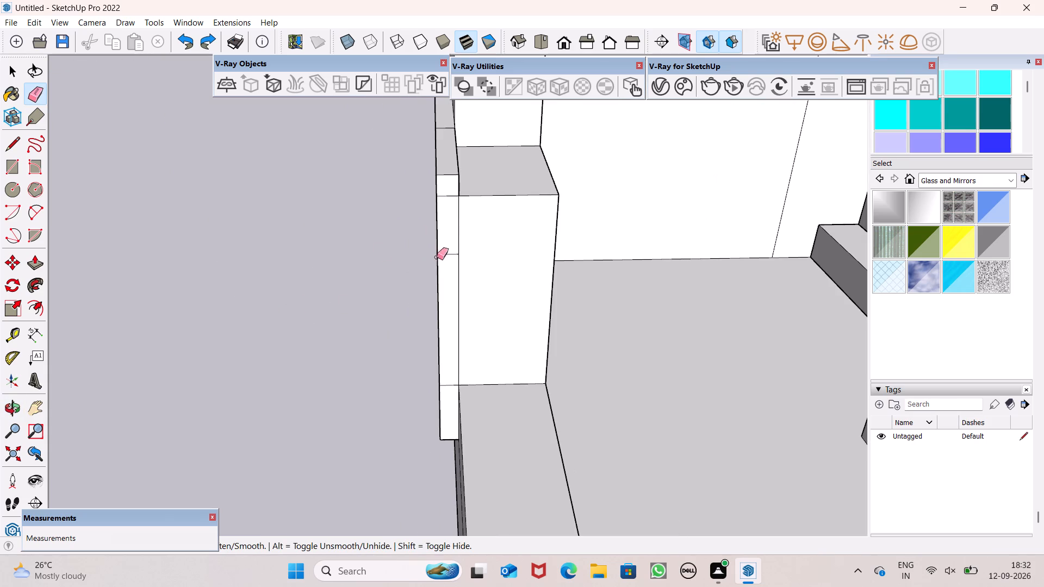
{"action": "left_click_drag", "start_coordinate": [448, 193], "coordinate": [446, 207]}
{"action": "left_click_drag", "start_coordinate": [442, 242], "coordinate": [448, 265]}
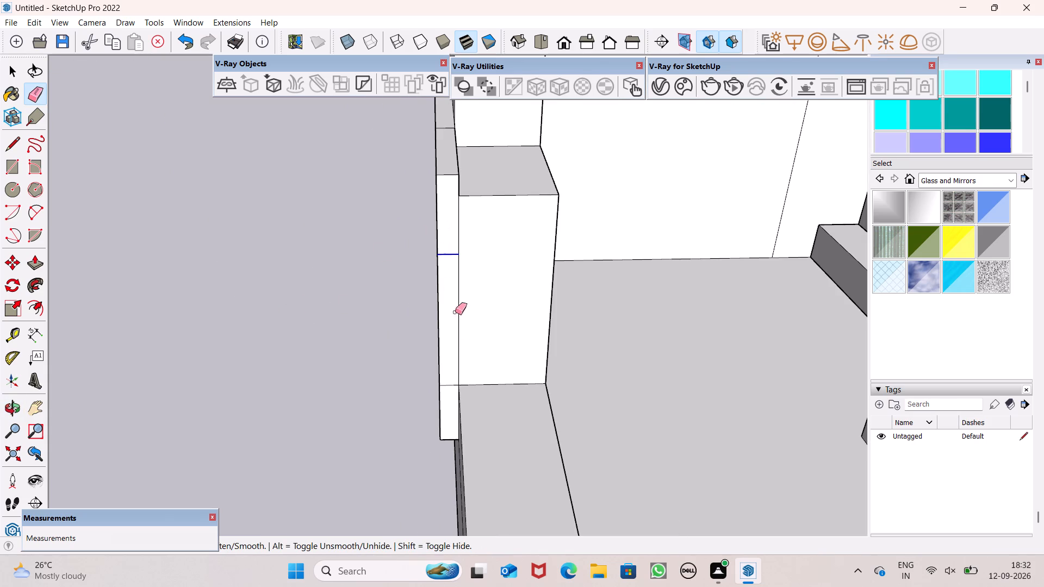
{"action": "left_click_drag", "start_coordinate": [450, 380], "coordinate": [445, 391]}
{"action": "scroll", "coordinate": [463, 118], "scroll_direction": "up", "scroll_amount": 9}
{"action": "left_click_drag", "start_coordinate": [424, 139], "coordinate": [426, 150]}
{"action": "scroll", "coordinate": [437, 184], "scroll_direction": "down", "scroll_amount": 17}
{"action": "scroll", "coordinate": [467, 219], "scroll_direction": "down", "scroll_amount": 4}
Examine the merged projecting frame and the stepped wall from the front, above, the side and behind.
{"action": "middle_click_drag", "start_coordinate": [467, 220], "coordinate": [720, 157]}
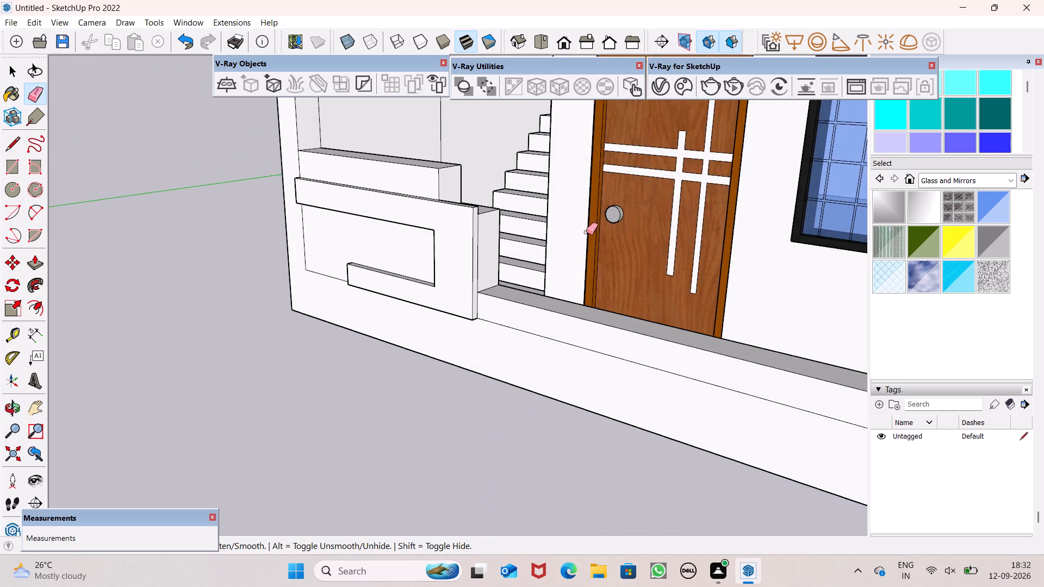
{"action": "scroll", "coordinate": [556, 226], "scroll_direction": "down", "scroll_amount": 6}
{"action": "middle_click_drag", "start_coordinate": [533, 256], "coordinate": [582, 252]}
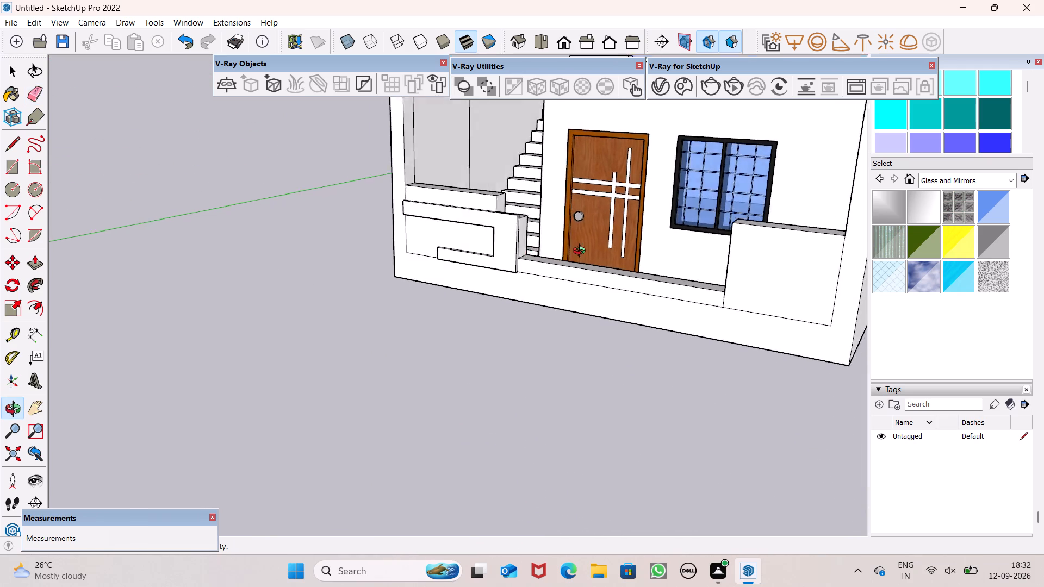
{"action": "middle_click_drag", "start_coordinate": [582, 252], "coordinate": [691, 219]}
{"action": "key", "text": "space"}
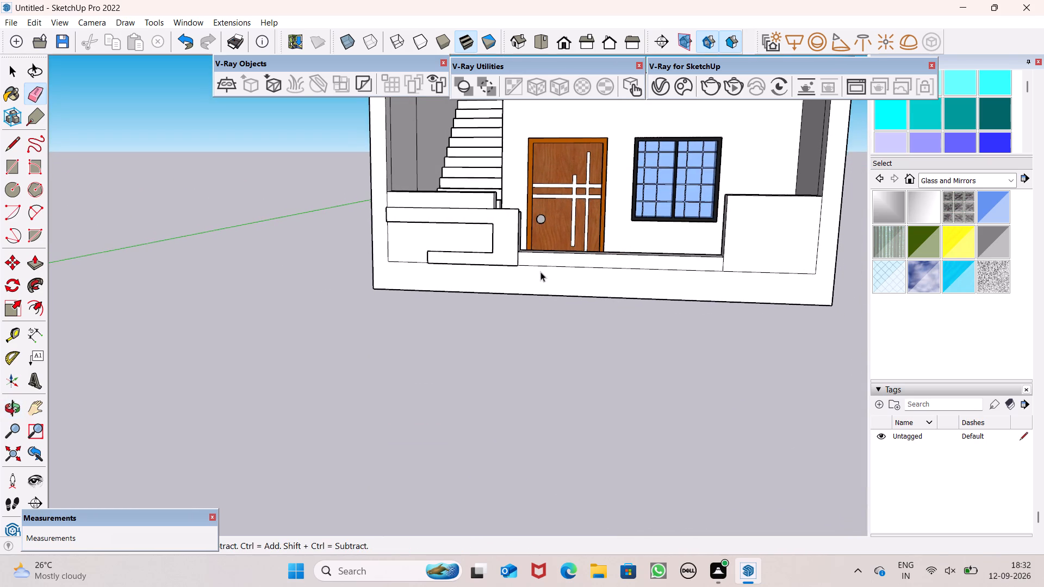
{"action": "middle_click_drag", "start_coordinate": [520, 255], "coordinate": [529, 341]}
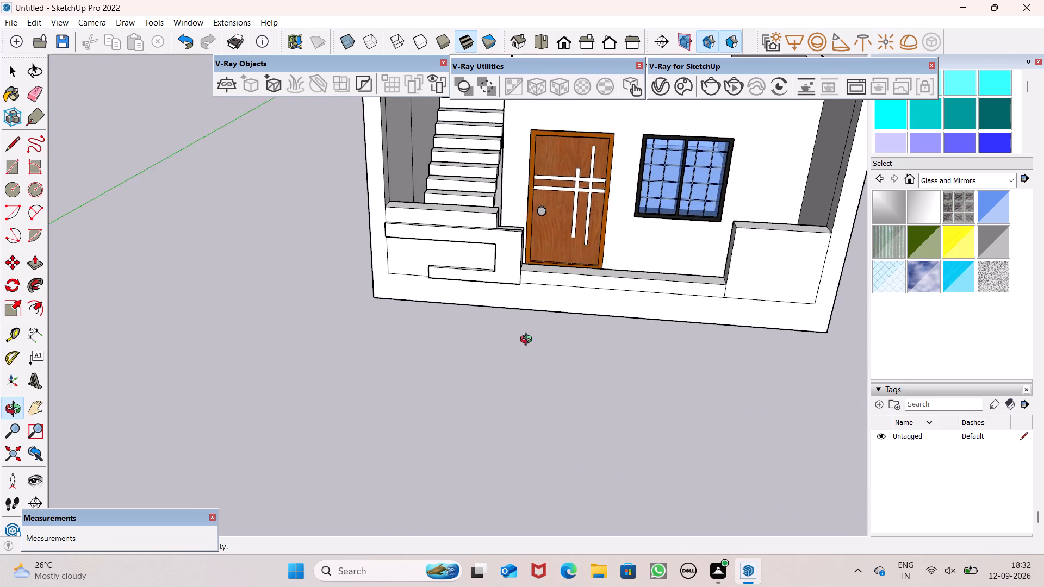
{"action": "middle_click_drag", "start_coordinate": [529, 341], "coordinate": [539, 241]}
{"action": "scroll", "coordinate": [500, 186], "scroll_direction": "down", "scroll_amount": 2}
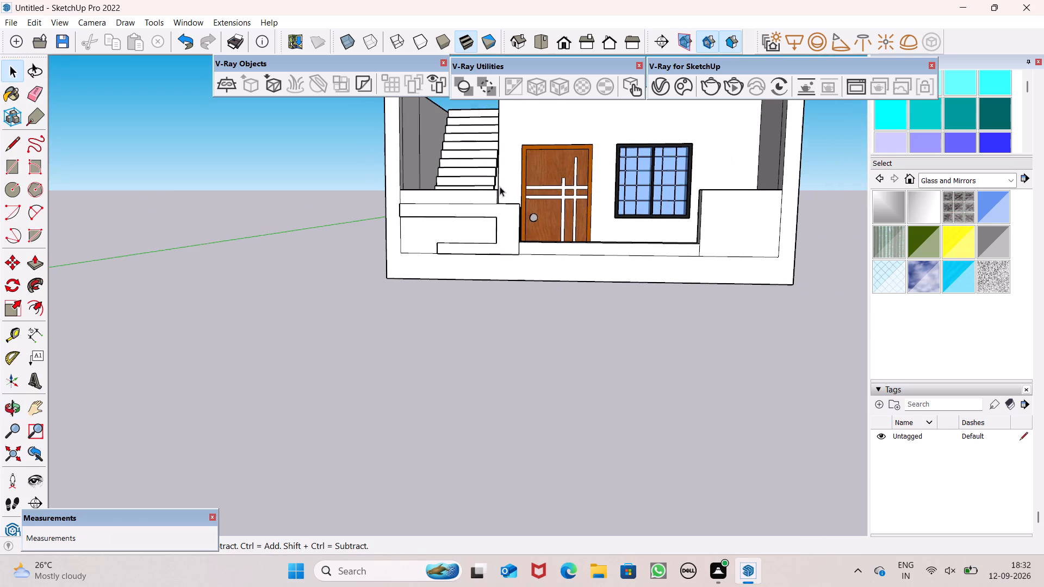
{"action": "middle_click_drag", "start_coordinate": [501, 210], "coordinate": [540, 370]}
{"action": "scroll", "coordinate": [541, 370], "scroll_direction": "down", "scroll_amount": 1}
{"action": "scroll", "coordinate": [494, 239], "scroll_direction": "up", "scroll_amount": 5}
{"action": "scroll", "coordinate": [587, 261], "scroll_direction": "down", "scroll_amount": 2}
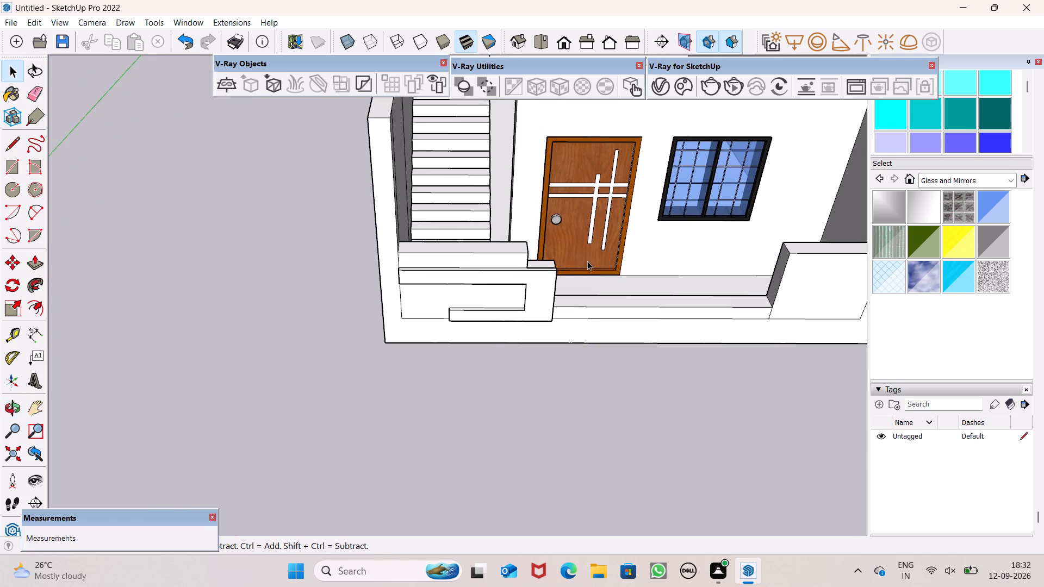
{"action": "middle_click_drag", "start_coordinate": [591, 296], "coordinate": [568, 378]}
{"action": "scroll", "coordinate": [463, 271], "scroll_direction": "up", "scroll_amount": 6}
{"action": "middle_click_drag", "start_coordinate": [558, 310], "coordinate": [529, 297]}
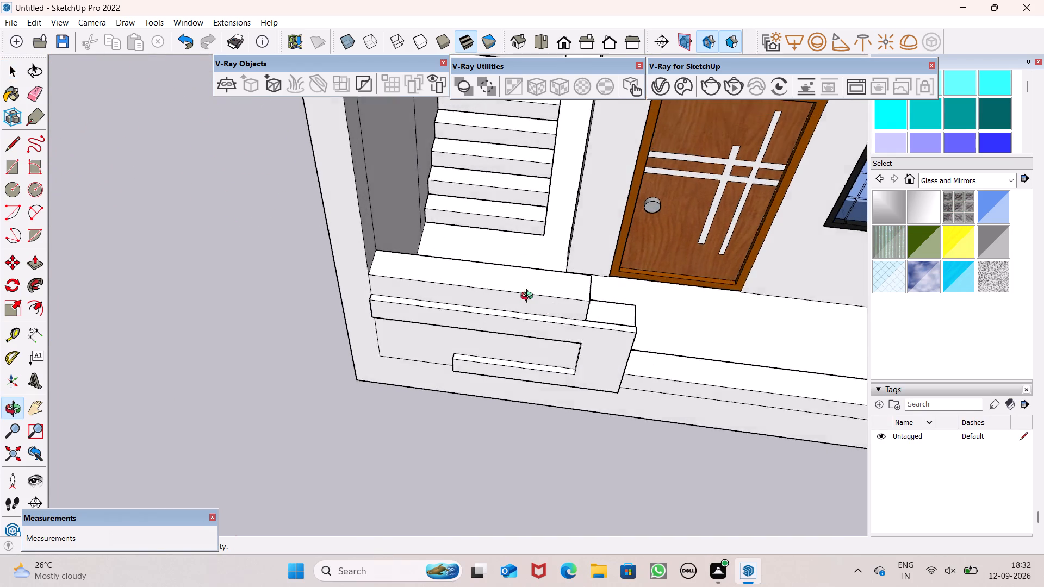
{"action": "middle_click_drag", "start_coordinate": [529, 297], "coordinate": [551, 28]}
{"action": "scroll", "coordinate": [551, 28], "scroll_direction": "up", "scroll_amount": 1}
{"action": "scroll", "coordinate": [750, 291], "scroll_direction": "down", "scroll_amount": 3}
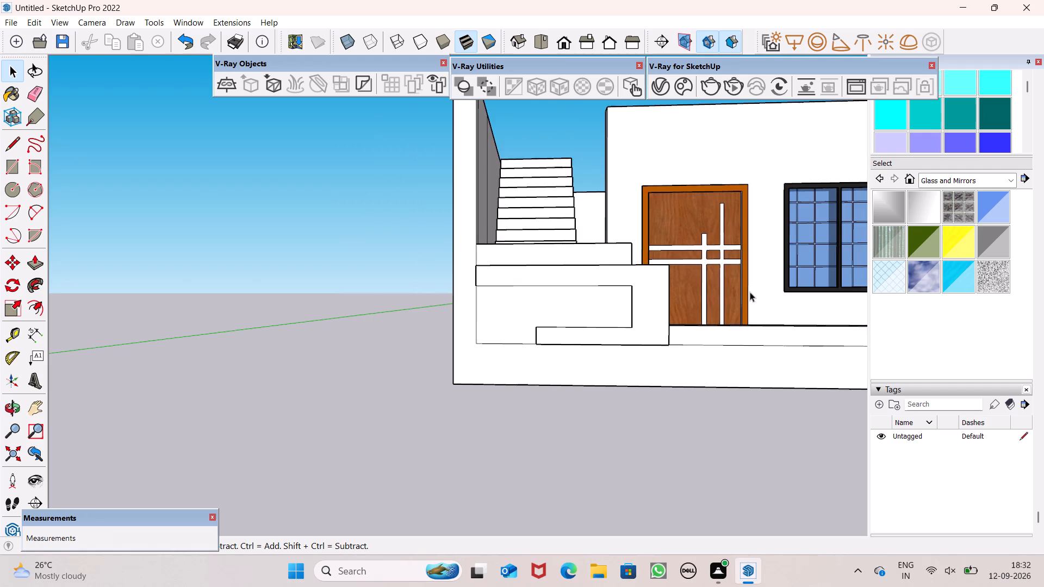
{"action": "scroll", "coordinate": [768, 309], "scroll_direction": "down", "scroll_amount": 12}
{"action": "middle_click_drag", "start_coordinate": [780, 297], "coordinate": [611, 349]}
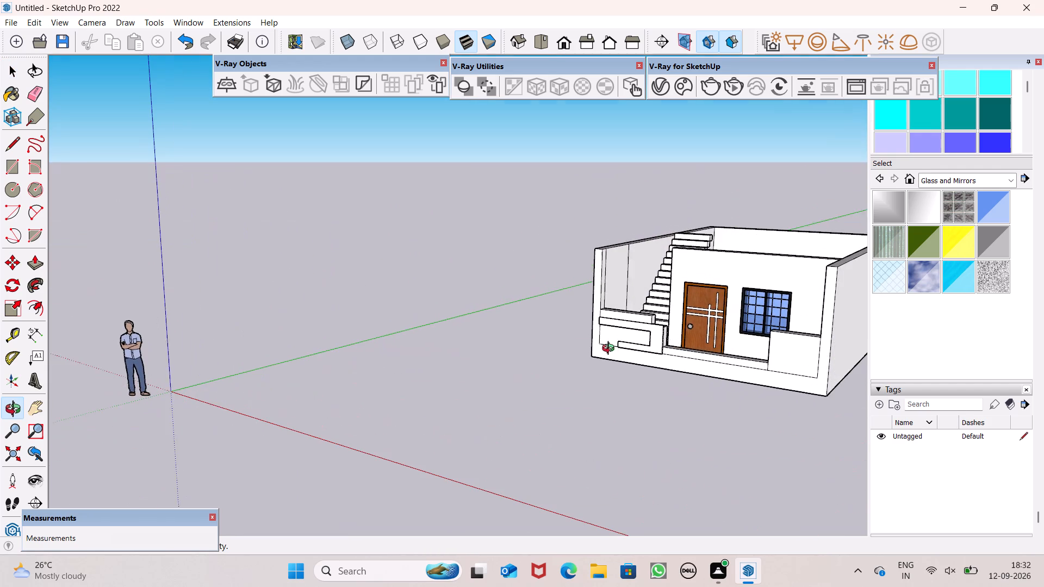
{"action": "middle_click_drag", "start_coordinate": [611, 349], "coordinate": [609, 348]}
{"action": "scroll", "coordinate": [775, 329], "scroll_direction": "up", "scroll_amount": 6}
{"action": "middle_click_drag", "start_coordinate": [773, 353], "coordinate": [630, 383]}
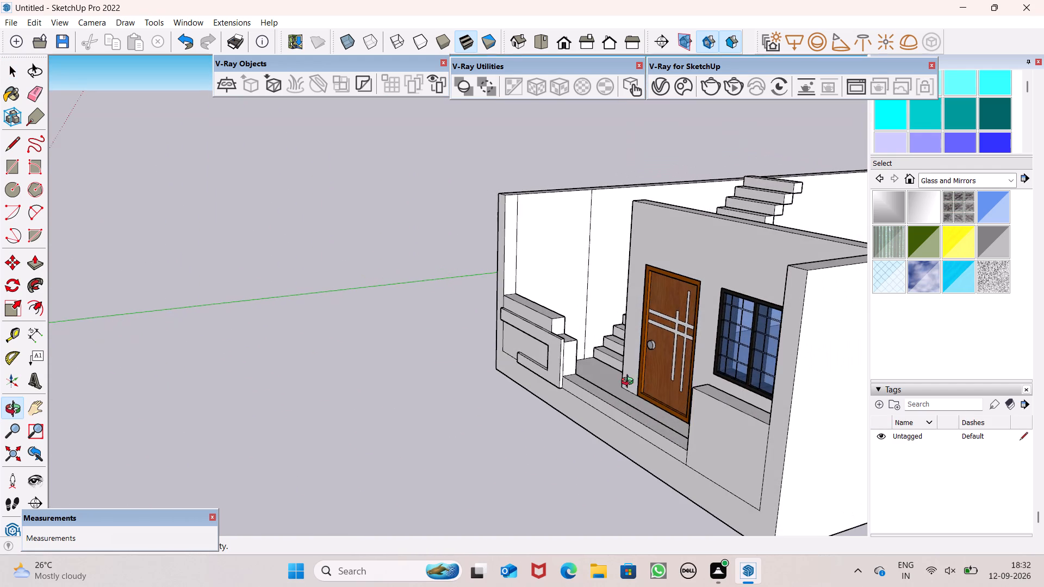
{"action": "middle_click_drag", "start_coordinate": [630, 383], "coordinate": [621, 341]}
{"action": "scroll", "coordinate": [616, 341], "scroll_direction": "up", "scroll_amount": 4}
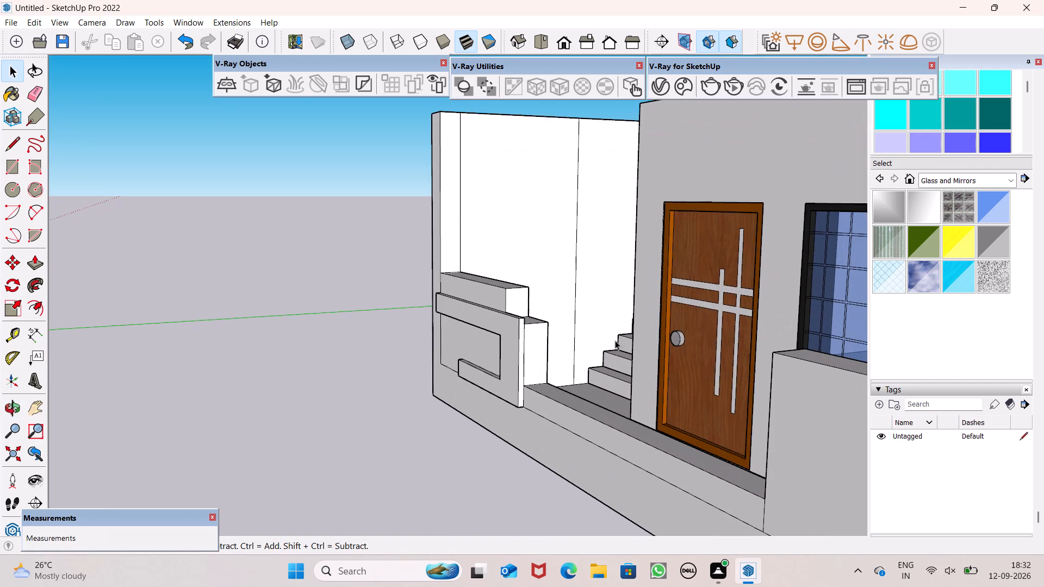
{"action": "scroll", "coordinate": [549, 360], "scroll_direction": "up", "scroll_amount": 1}
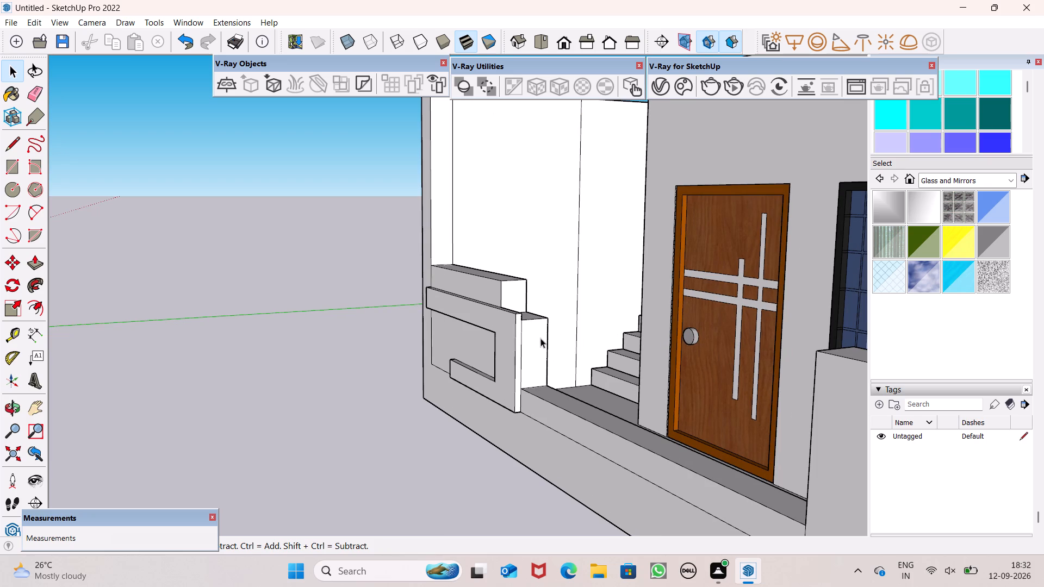
{"action": "scroll", "coordinate": [538, 341], "scroll_direction": "down", "scroll_amount": 1}
{"action": "middle_click_drag", "start_coordinate": [530, 355], "coordinate": [506, 371]}
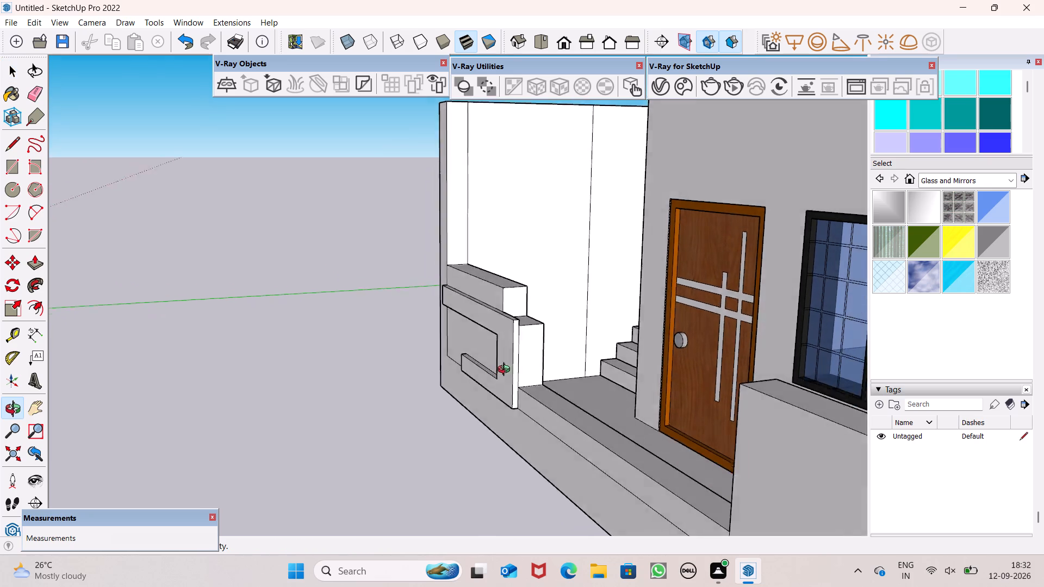
{"action": "middle_click_drag", "start_coordinate": [506, 371], "coordinate": [422, 379]}
{"action": "scroll", "coordinate": [469, 358], "scroll_direction": "up", "scroll_amount": 6}
{"action": "scroll", "coordinate": [524, 348], "scroll_direction": "up", "scroll_amount": 1}
{"action": "middle_click_drag", "start_coordinate": [529, 351], "coordinate": [508, 385]}
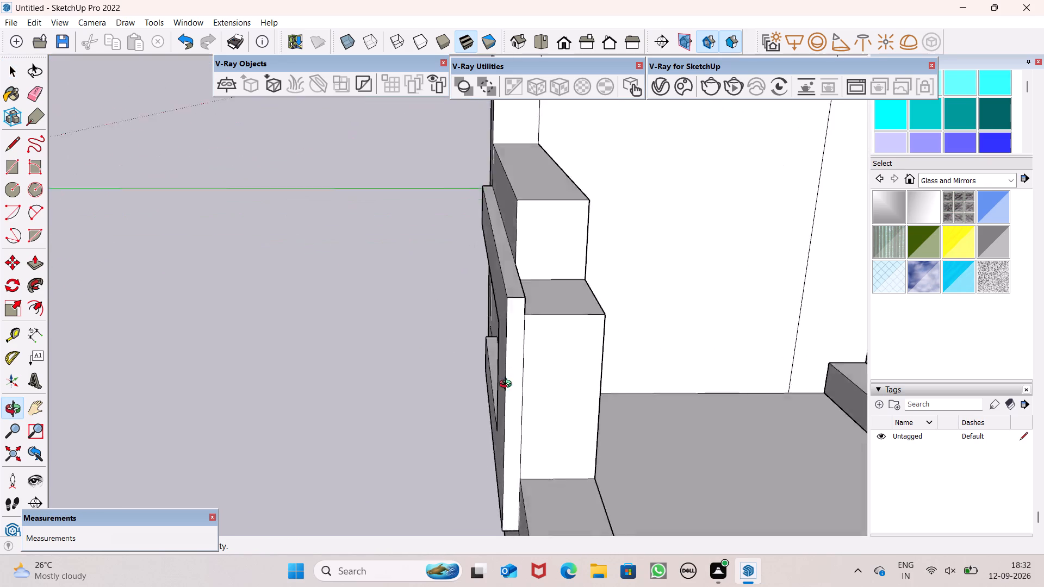
{"action": "middle_click_drag", "start_coordinate": [508, 385], "coordinate": [418, 382]}
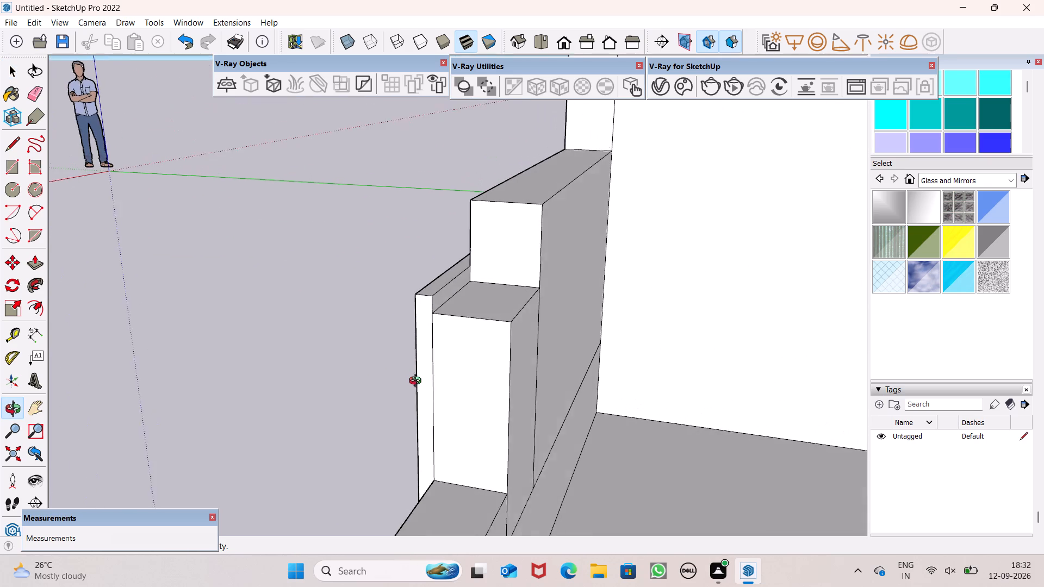
{"action": "middle_click_drag", "start_coordinate": [418, 382], "coordinate": [420, 382]}
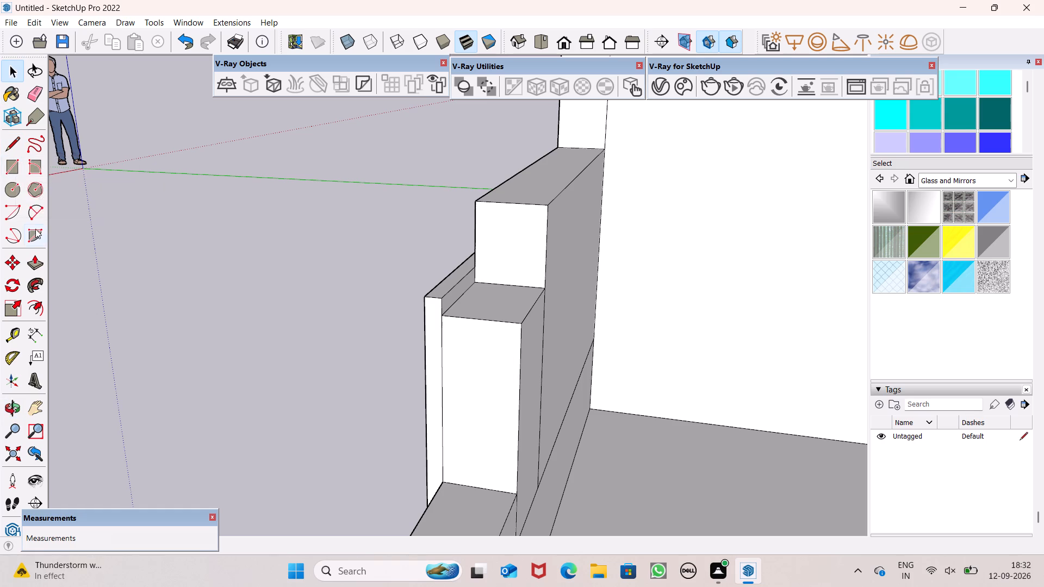
Push/Pull the top face of the stepped wall's lower step down by about 5 13/16", behind the projecting frame.
{"action": "left_click", "coordinate": [37, 263]}
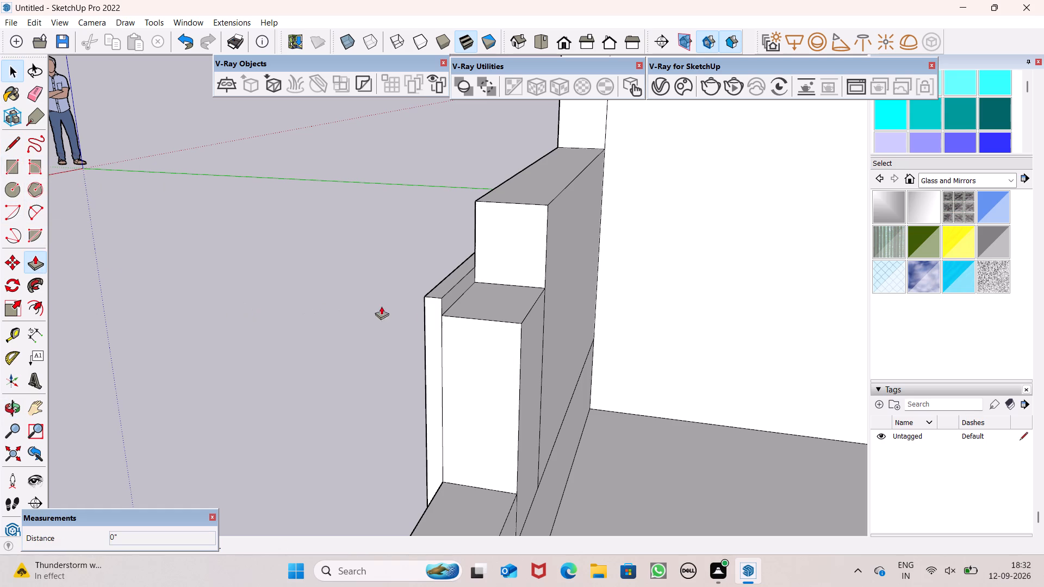
{"action": "left_click_drag", "start_coordinate": [483, 305], "coordinate": [508, 438]}
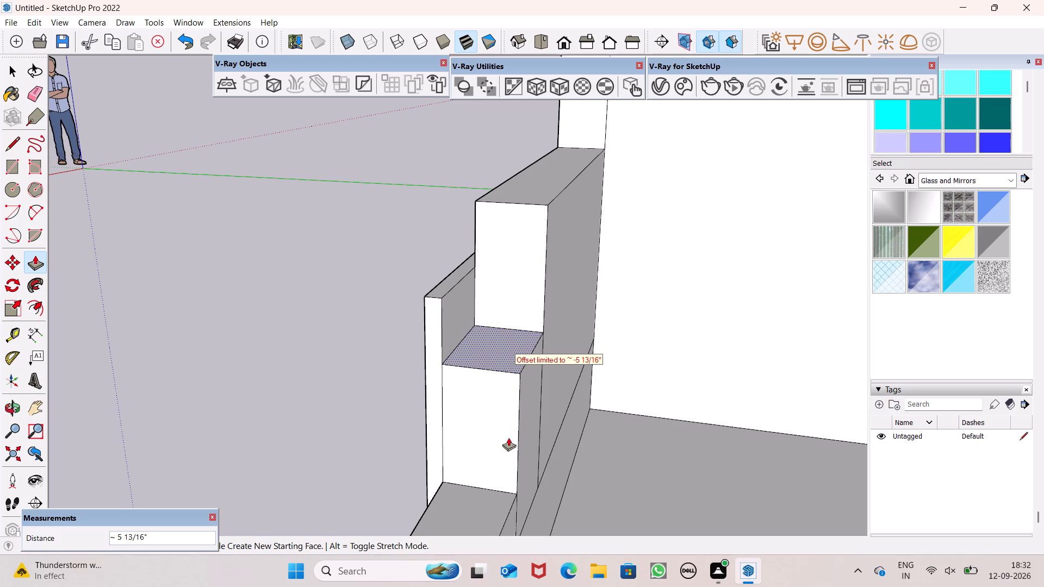
{"action": "left_click_drag", "start_coordinate": [508, 438], "coordinate": [508, 438]}
{"action": "scroll", "coordinate": [521, 330], "scroll_direction": "down", "scroll_amount": 4}
{"action": "middle_click_drag", "start_coordinate": [538, 358], "coordinate": [549, 486]}
{"action": "scroll", "coordinate": [553, 404], "scroll_direction": "down", "scroll_amount": 3}
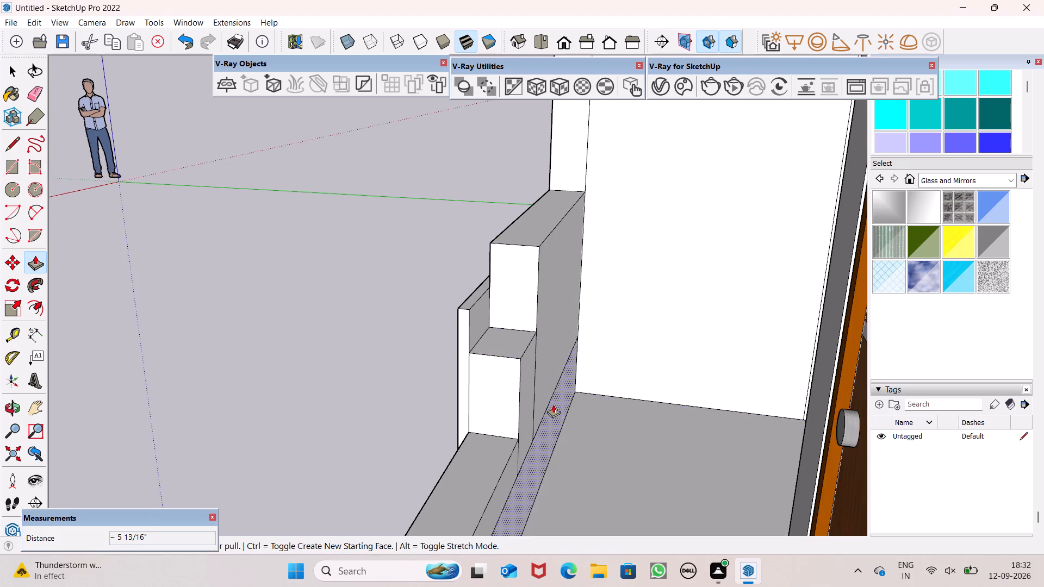
{"action": "scroll", "coordinate": [553, 404], "scroll_direction": "down", "scroll_amount": 4}
{"action": "middle_click_drag", "start_coordinate": [511, 391], "coordinate": [817, 355]}
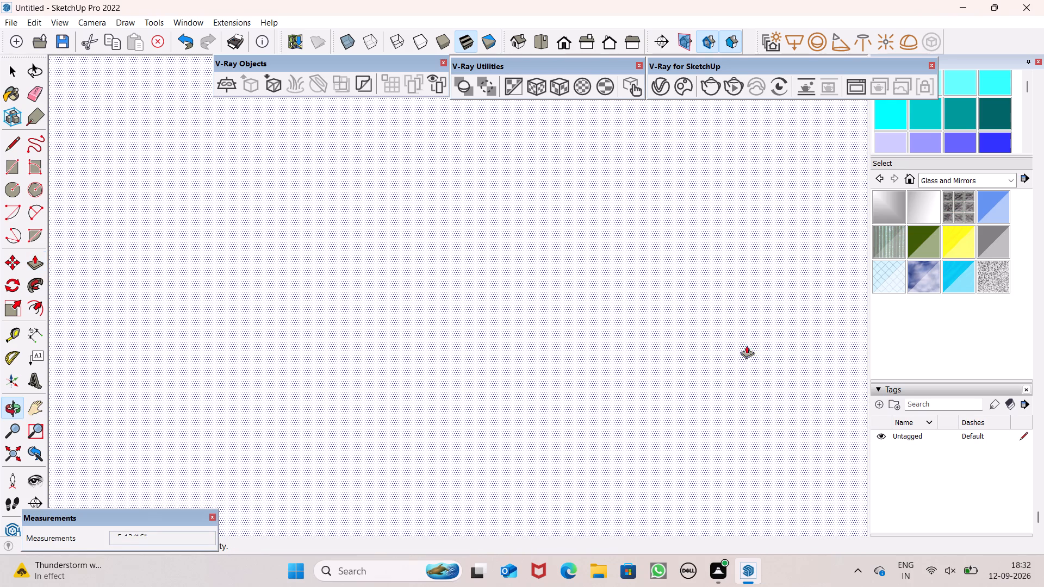
Push/Pull the top face of the stepped wall's lower step down about 1' 3 1/8", level with the adjoining low wall.
{"action": "scroll", "coordinate": [728, 345], "scroll_direction": "down", "scroll_amount": 20}
{"action": "scroll", "coordinate": [728, 345], "scroll_direction": "down", "scroll_amount": 8}
{"action": "scroll", "coordinate": [401, 426], "scroll_direction": "up", "scroll_amount": 6}
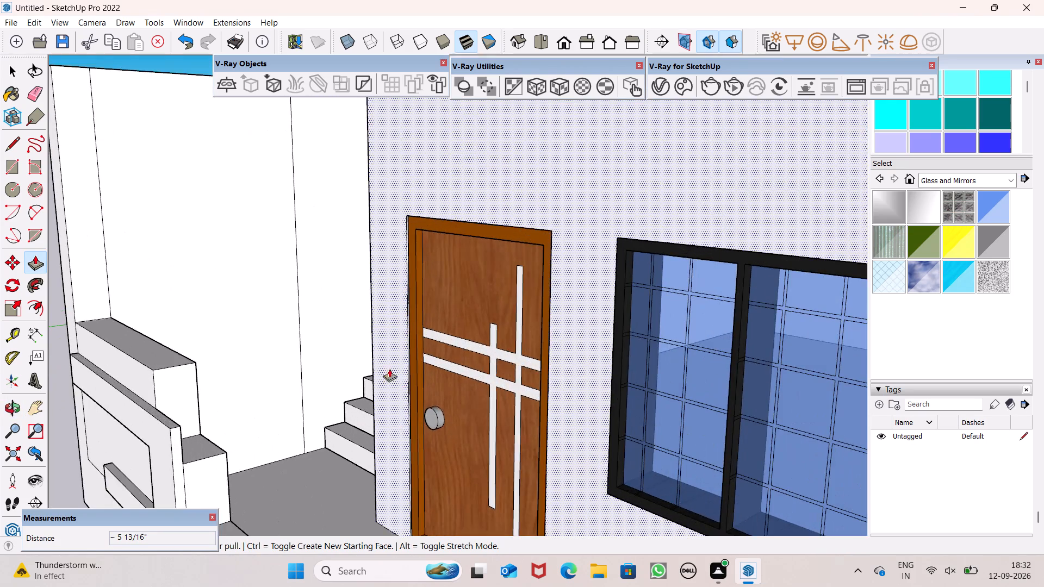
{"action": "scroll", "coordinate": [378, 338], "scroll_direction": "down", "scroll_amount": 16}
{"action": "middle_click_drag", "start_coordinate": [375, 361], "coordinate": [354, 540]}
{"action": "scroll", "coordinate": [349, 358], "scroll_direction": "up", "scroll_amount": 9}
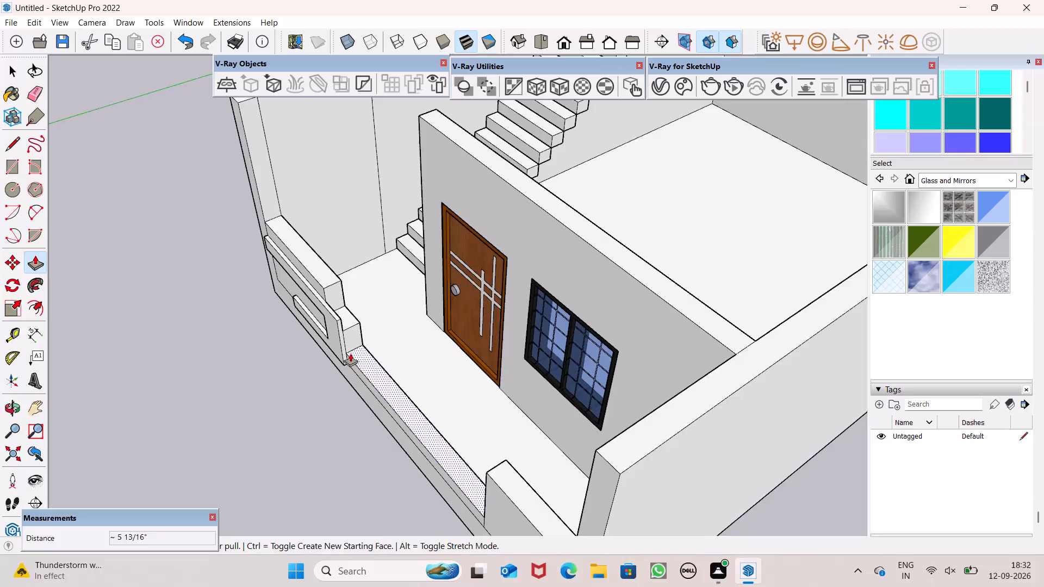
{"action": "middle_click_drag", "start_coordinate": [366, 345], "coordinate": [349, 416]}
{"action": "scroll", "coordinate": [355, 374], "scroll_direction": "up", "scroll_amount": 9}
{"action": "middle_click_drag", "start_coordinate": [356, 331], "coordinate": [290, 389]}
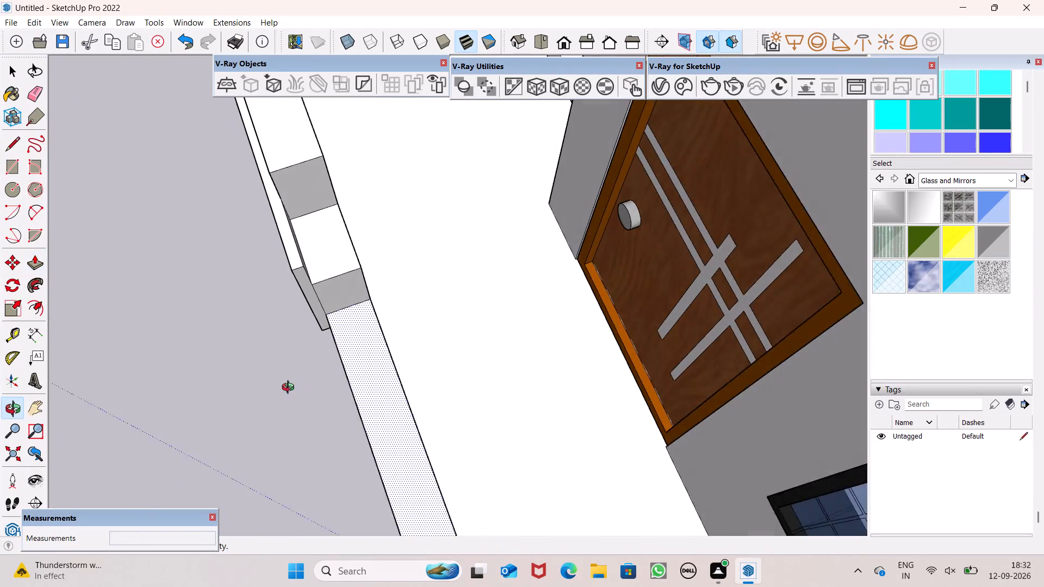
{"action": "middle_click_drag", "start_coordinate": [290, 389], "coordinate": [252, 355]}
{"action": "scroll", "coordinate": [316, 252], "scroll_direction": "up", "scroll_amount": 8}
{"action": "left_click_drag", "start_coordinate": [334, 220], "coordinate": [362, 279]}
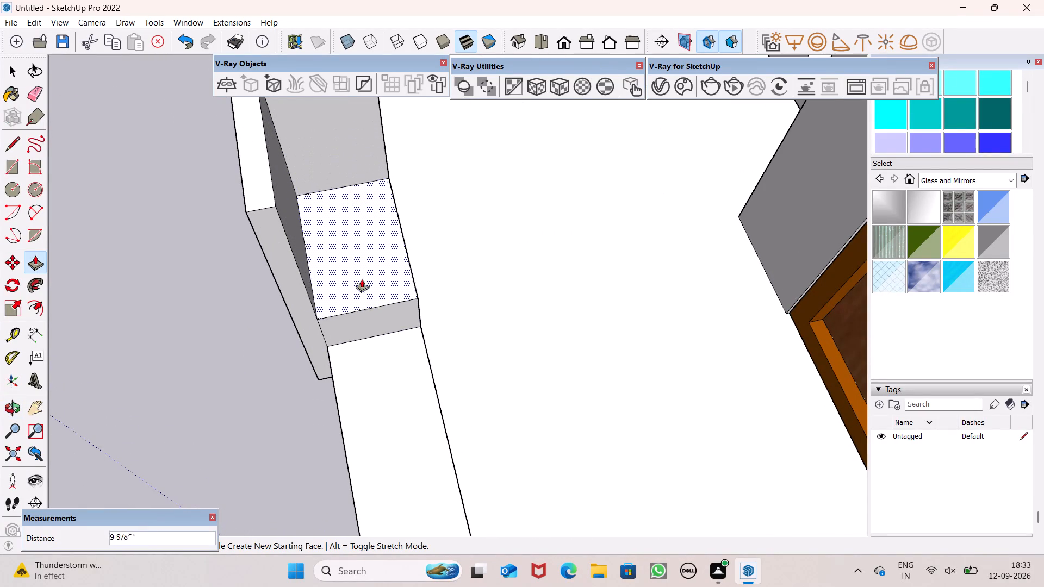
{"action": "left_click_drag", "start_coordinate": [362, 279], "coordinate": [371, 308]}
{"action": "scroll", "coordinate": [446, 300], "scroll_direction": "down", "scroll_amount": 3}
{"action": "middle_click_drag", "start_coordinate": [453, 314], "coordinate": [459, 307]}
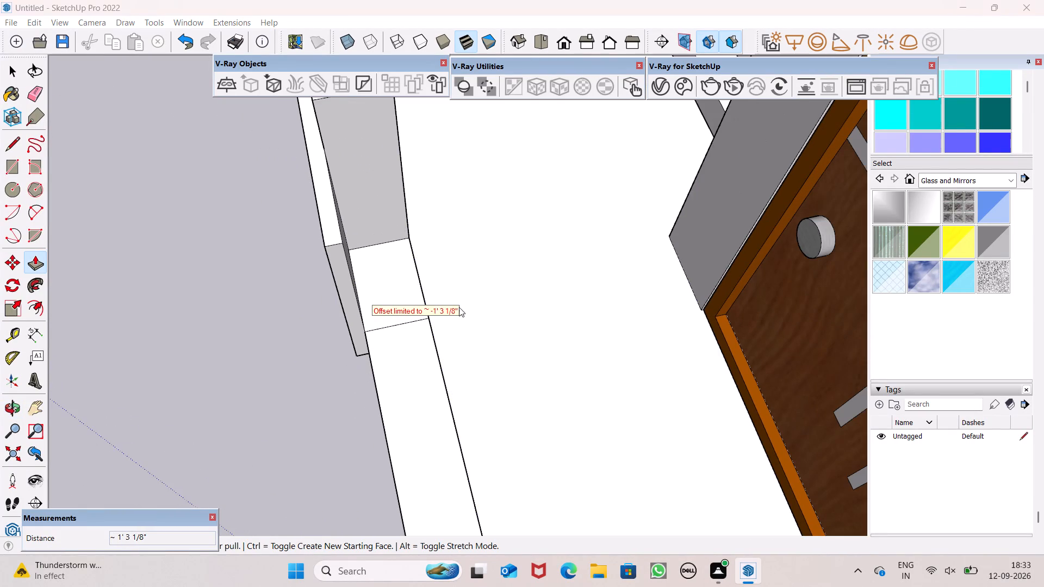
{"action": "middle_click_drag", "start_coordinate": [459, 307], "coordinate": [380, 289]}
{"action": "key", "text": "space"}
Draw a line about 1 5/16" long across the projecting frame's door-side end face, continuing the low wall's seam to the front edge.
{"action": "middle_click_drag", "start_coordinate": [428, 311], "coordinate": [410, 332]}
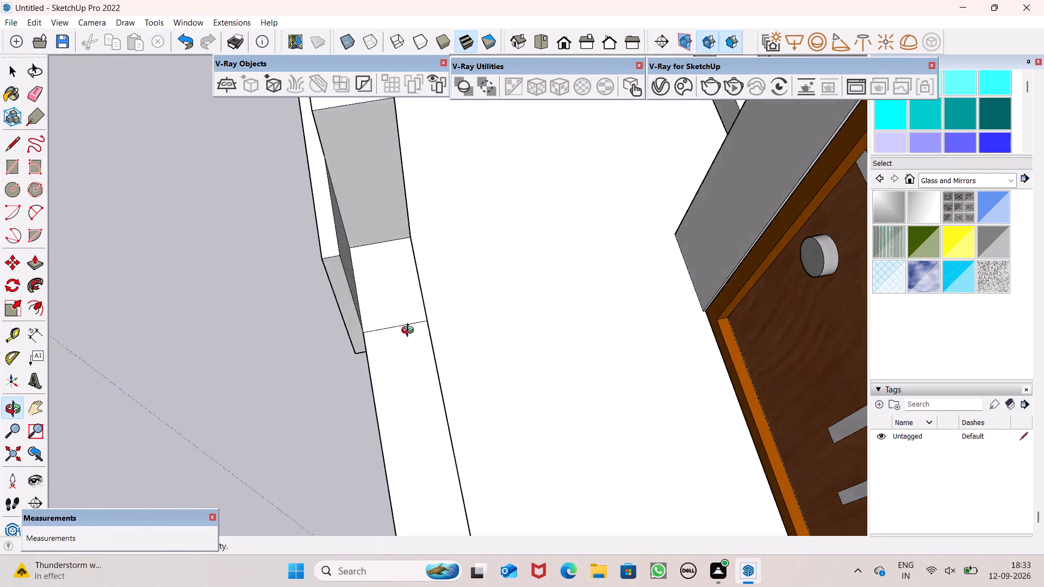
{"action": "middle_click_drag", "start_coordinate": [410, 332], "coordinate": [243, 268]}
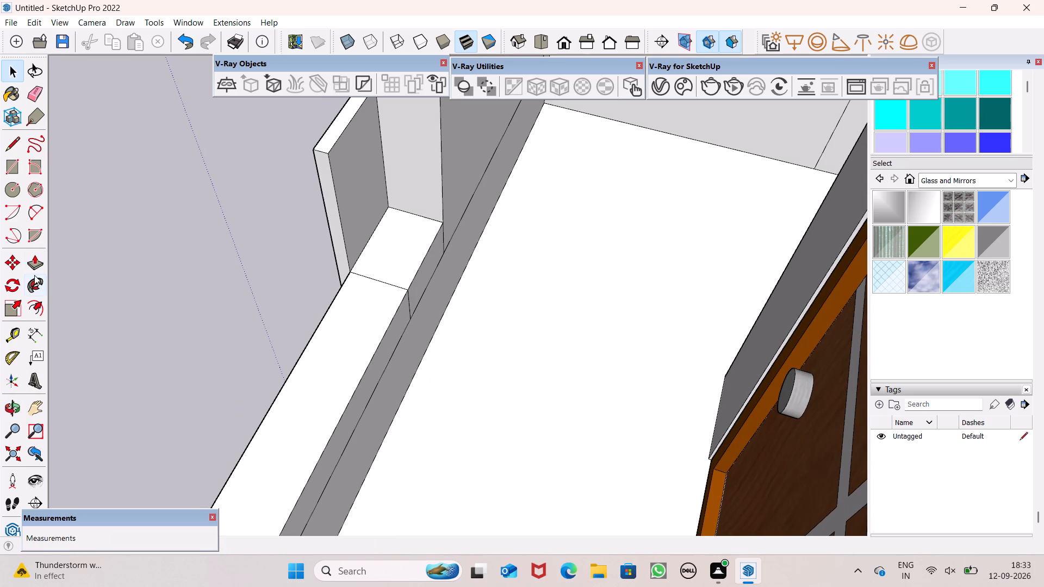
{"action": "left_click", "coordinate": [13, 144]}
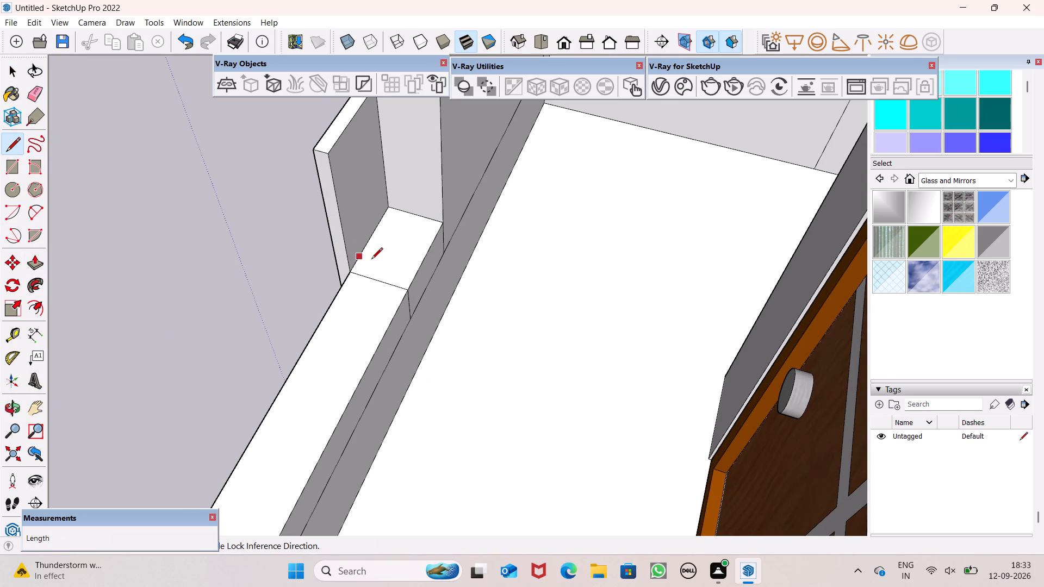
{"action": "scroll", "coordinate": [374, 261], "scroll_direction": "up", "scroll_amount": 7}
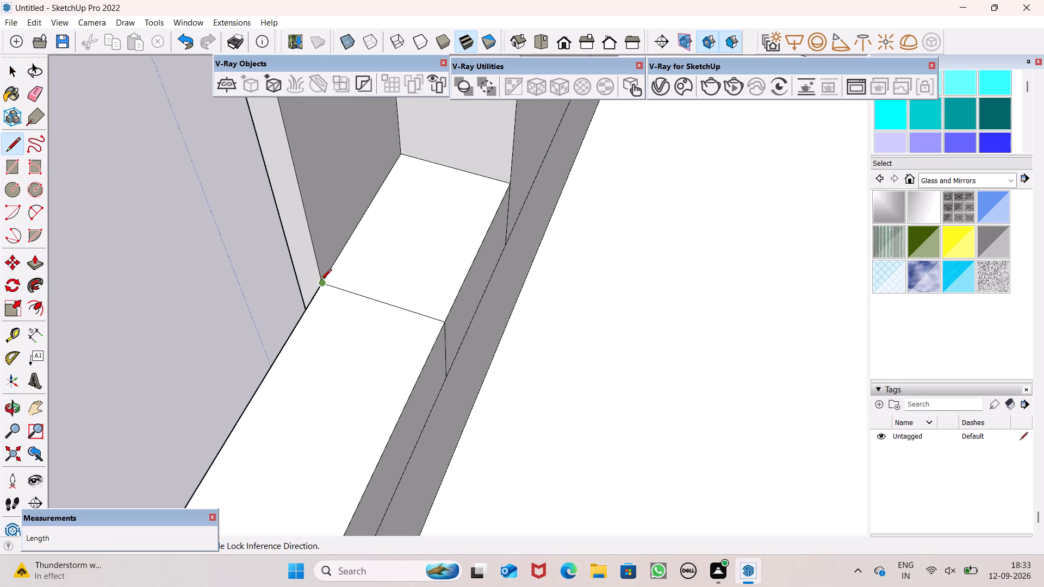
{"action": "left_click_drag", "start_coordinate": [320, 281], "coordinate": [314, 281]}
{"action": "left_click", "coordinate": [313, 280]}
{"action": "left_click", "coordinate": [294, 279]}
{"action": "key", "text": "space"}
Push/Pull the projecting frame's exposed back face inward about 9 5/16", filling the gap above the lowered step.
{"action": "scroll", "coordinate": [334, 264], "scroll_direction": "down", "scroll_amount": 8}
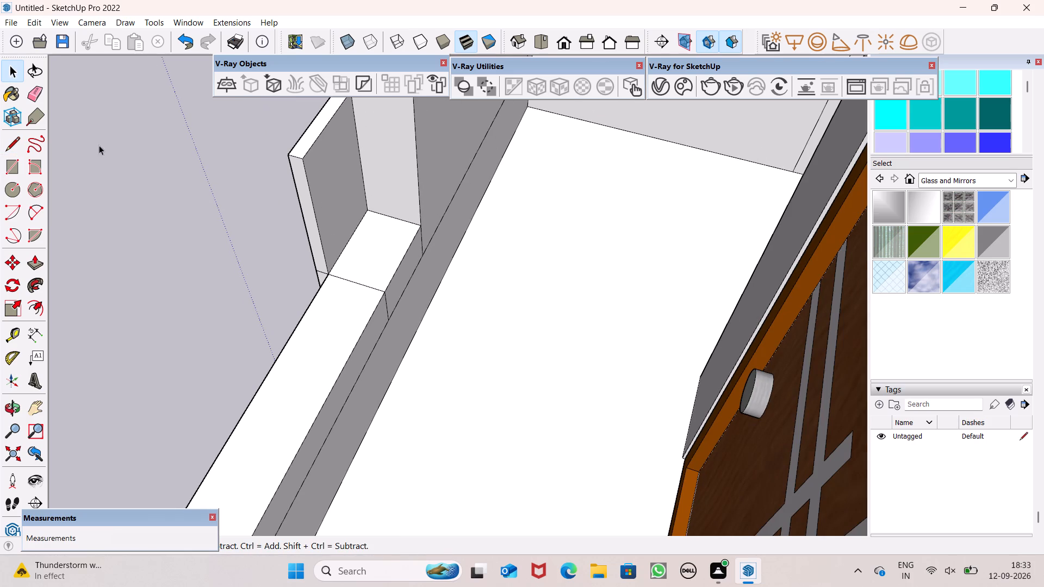
{"action": "left_click", "coordinate": [33, 253]}
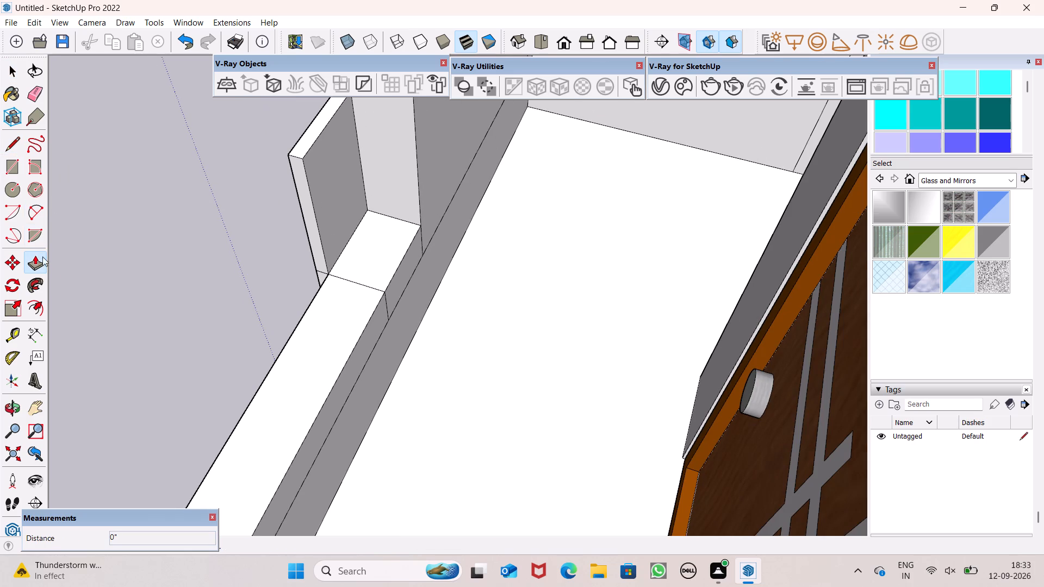
{"action": "left_click_drag", "start_coordinate": [337, 186], "coordinate": [376, 218]}
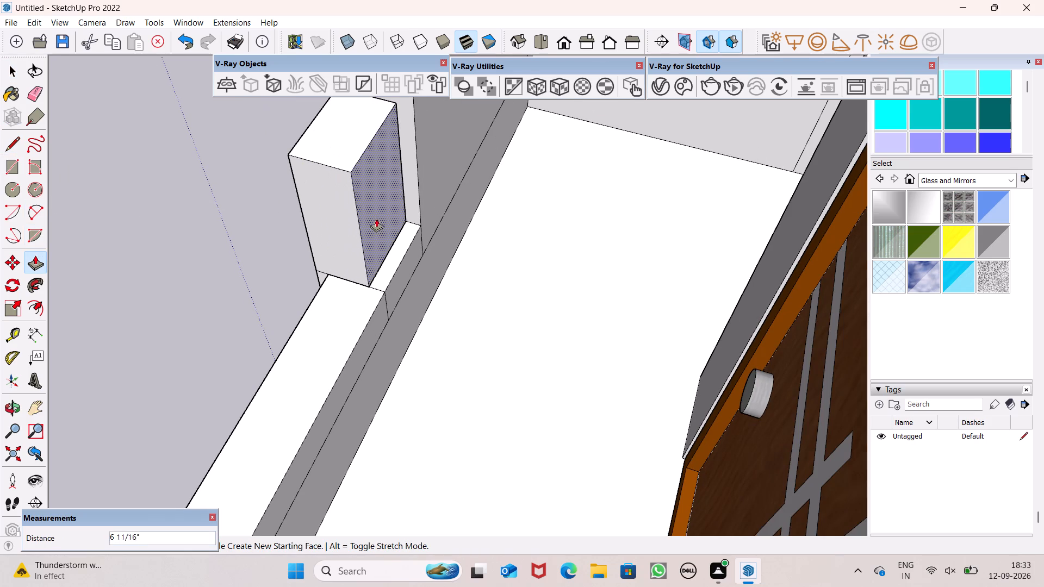
{"action": "left_click_drag", "start_coordinate": [376, 218], "coordinate": [390, 235]}
Examine the thickened frame end, the low wall and the rest of the house front from above, below and the side.
{"action": "scroll", "coordinate": [392, 230], "scroll_direction": "down", "scroll_amount": 10}
{"action": "middle_click_drag", "start_coordinate": [442, 253], "coordinate": [761, 314]}
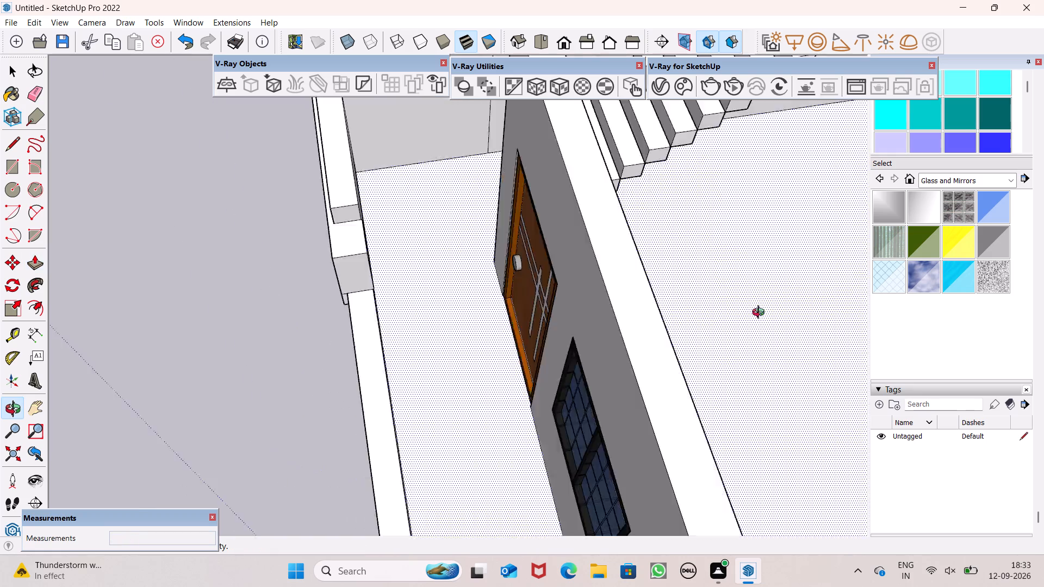
{"action": "middle_click_drag", "start_coordinate": [761, 314], "coordinate": [824, 284]}
{"action": "scroll", "coordinate": [546, 373], "scroll_direction": "down", "scroll_amount": 4}
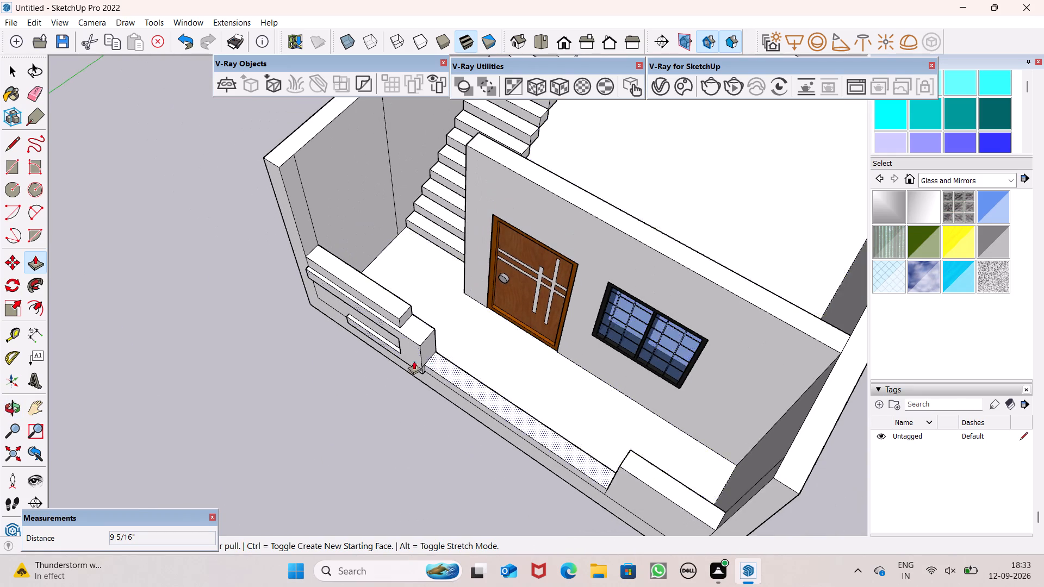
{"action": "scroll", "coordinate": [407, 360], "scroll_direction": "up", "scroll_amount": 1}
{"action": "middle_click_drag", "start_coordinate": [398, 373], "coordinate": [563, 45]}
{"action": "scroll", "coordinate": [559, 145], "scroll_direction": "down", "scroll_amount": 7}
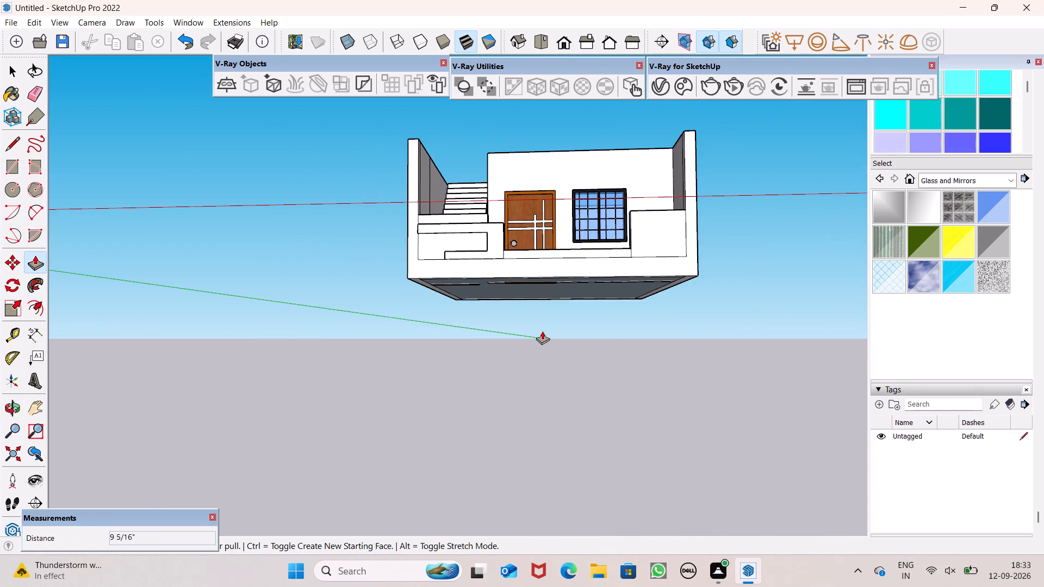
{"action": "middle_click_drag", "start_coordinate": [539, 327], "coordinate": [594, 158]}
{"action": "scroll", "coordinate": [563, 263], "scroll_direction": "down", "scroll_amount": 4}
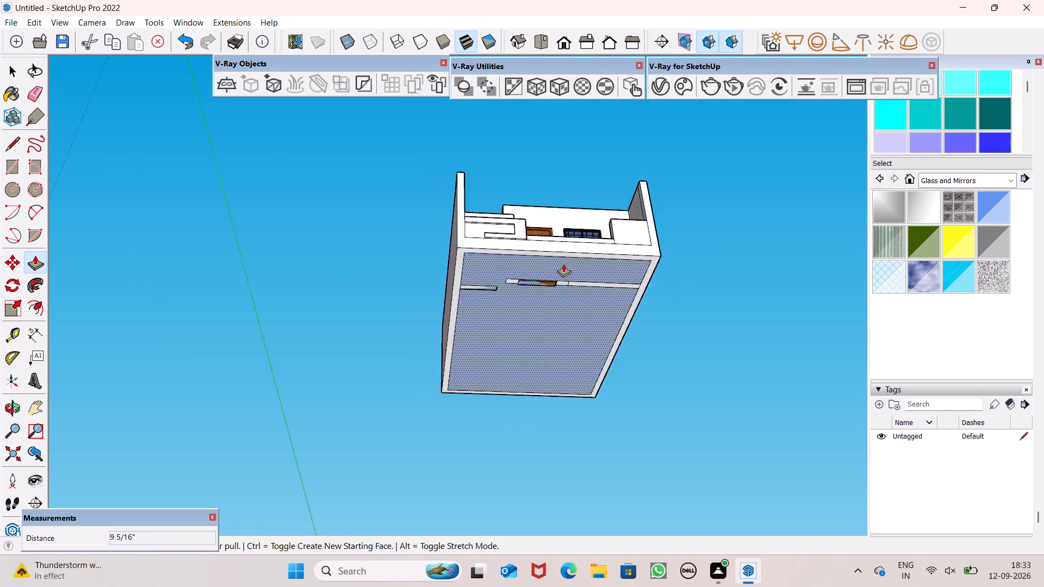
{"action": "scroll", "coordinate": [563, 264], "scroll_direction": "down", "scroll_amount": 4}
{"action": "middle_click_drag", "start_coordinate": [560, 254], "coordinate": [551, 526]}
{"action": "scroll", "coordinate": [616, 278], "scroll_direction": "up", "scroll_amount": 6}
{"action": "middle_click_drag", "start_coordinate": [648, 312], "coordinate": [657, 407]}
{"action": "scroll", "coordinate": [662, 390], "scroll_direction": "down", "scroll_amount": 1}
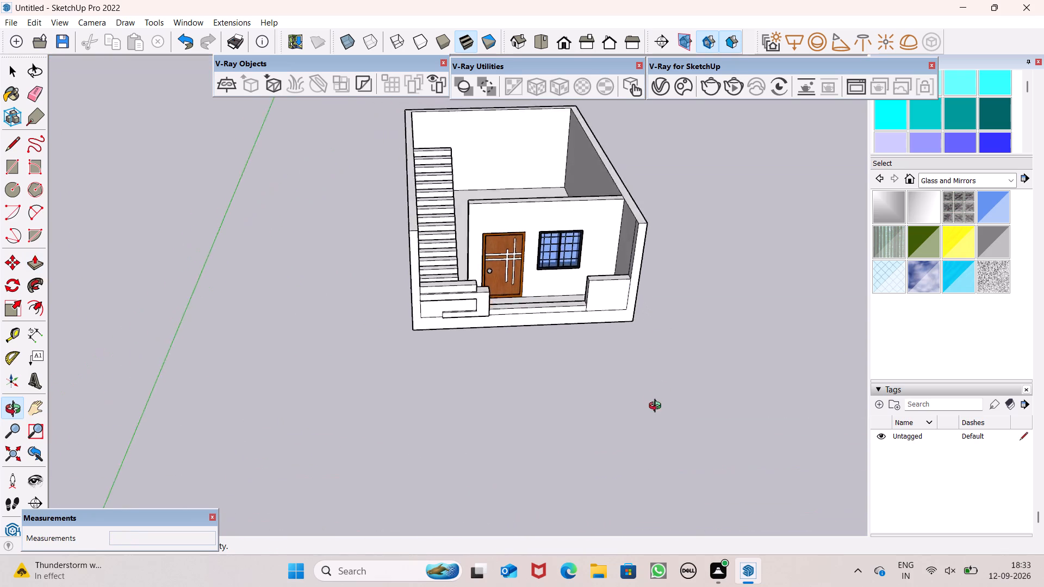
{"action": "middle_click_drag", "start_coordinate": [657, 407], "coordinate": [649, 459]}
{"action": "scroll", "coordinate": [663, 368], "scroll_direction": "up", "scroll_amount": 7}
{"action": "key", "text": "space"}
{"action": "middle_click_drag", "start_coordinate": [672, 310], "coordinate": [575, 322]}
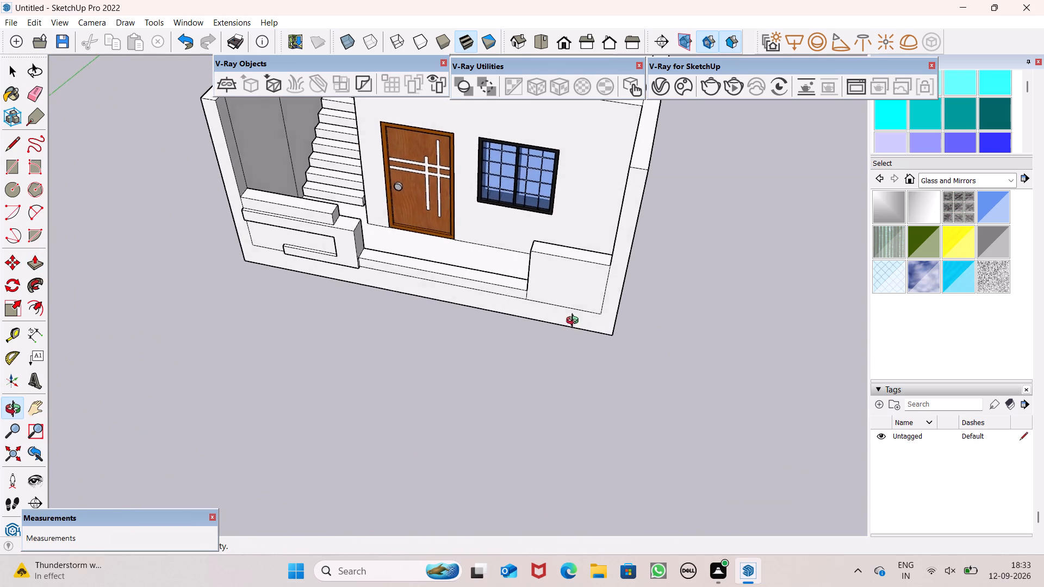
{"action": "middle_click_drag", "start_coordinate": [575, 322], "coordinate": [506, 211]}
{"action": "scroll", "coordinate": [439, 270], "scroll_direction": "up", "scroll_amount": 7}
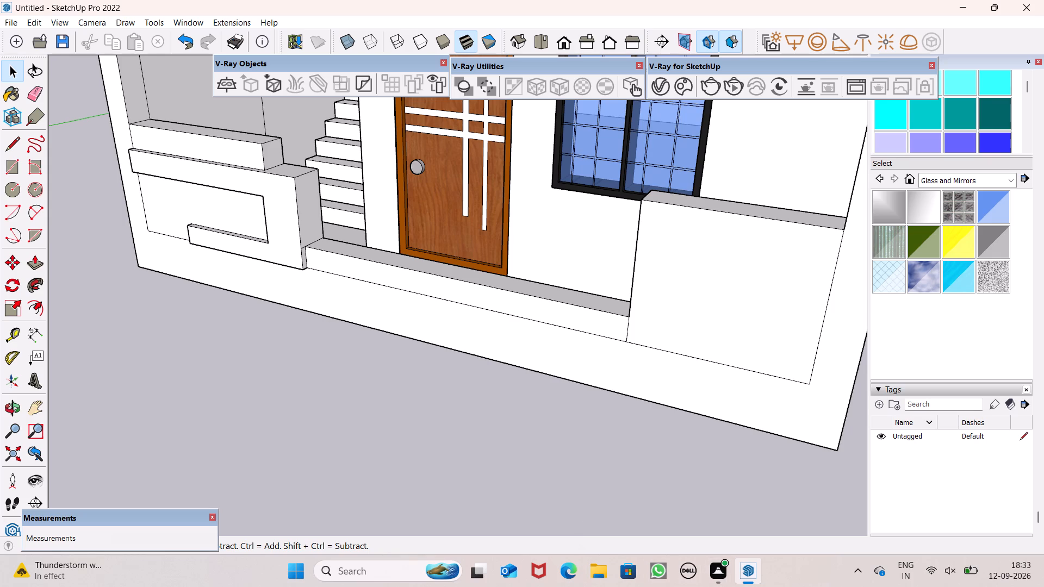
{"action": "scroll", "coordinate": [768, 586], "scroll_direction": "down", "scroll_amount": 2}
{"action": "scroll", "coordinate": [617, 374], "scroll_direction": "down", "scroll_amount": 3}
{"action": "middle_click_drag", "start_coordinate": [630, 407], "coordinate": [518, 491]}
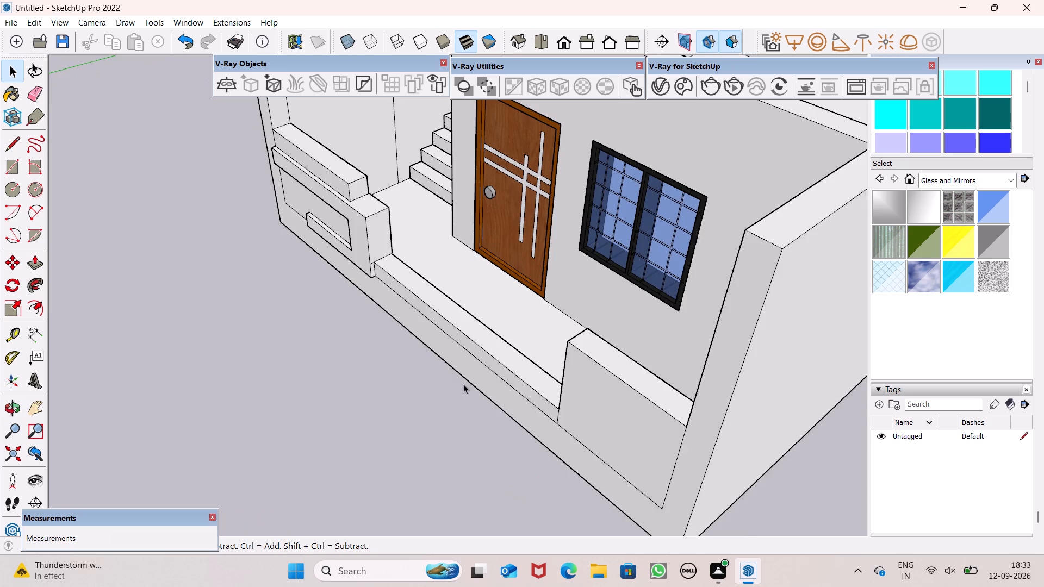
{"action": "scroll", "coordinate": [469, 365], "scroll_direction": "up", "scroll_amount": 2}
{"action": "middle_click_drag", "start_coordinate": [486, 404], "coordinate": [424, 435]}
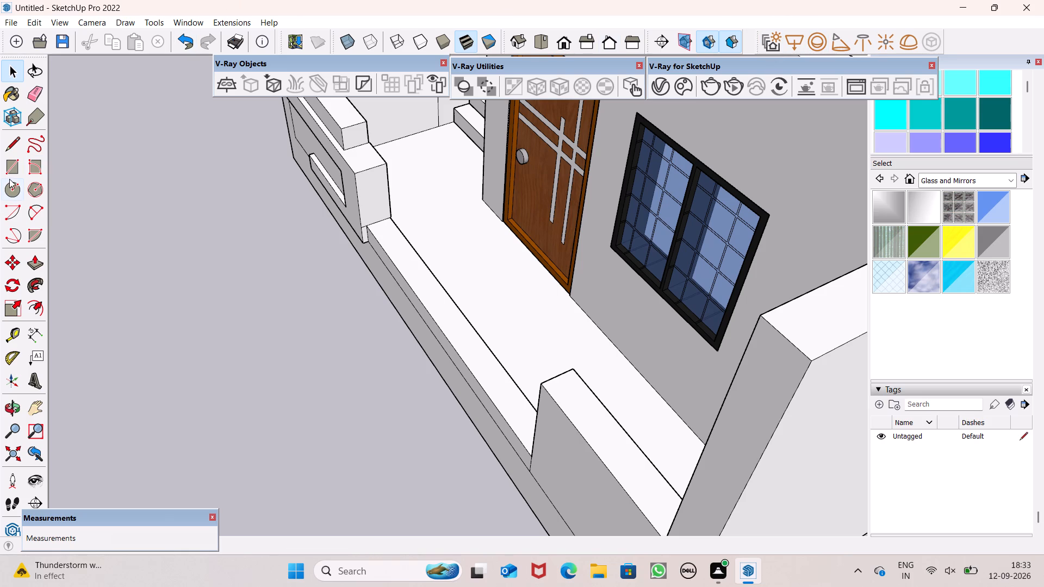
Draw a rectangle about 5 1/16" by 1 5/8" on the thickened frame block's end face, just above the low wall.
{"action": "left_click", "coordinate": [14, 163]}
{"action": "scroll", "coordinate": [519, 258], "scroll_direction": "up", "scroll_amount": 7}
{"action": "scroll", "coordinate": [390, 235], "scroll_direction": "down", "scroll_amount": 3}
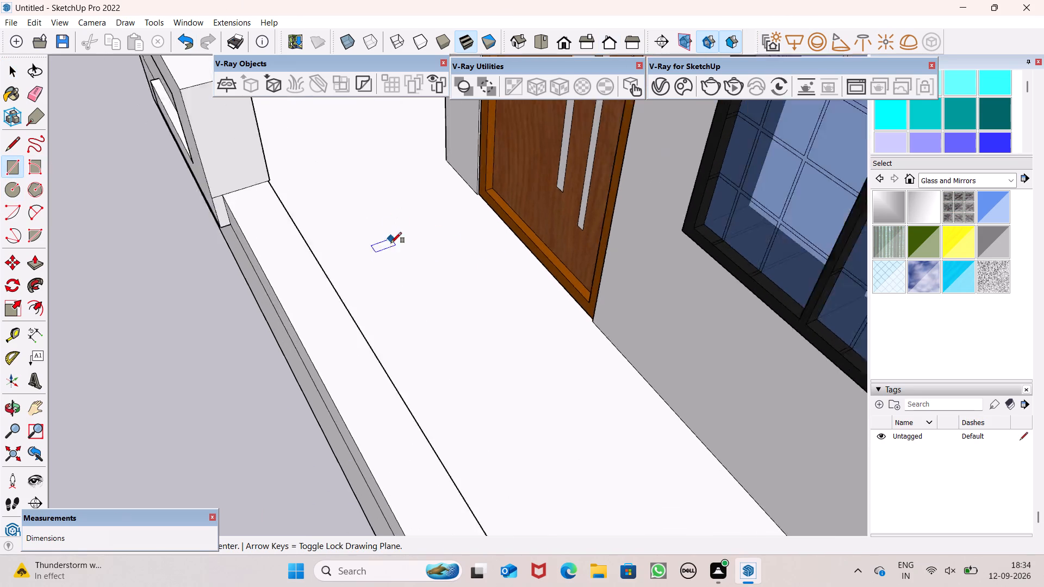
{"action": "scroll", "coordinate": [391, 243], "scroll_direction": "down", "scroll_amount": 4}
{"action": "middle_click_drag", "start_coordinate": [378, 243], "coordinate": [355, 178]}
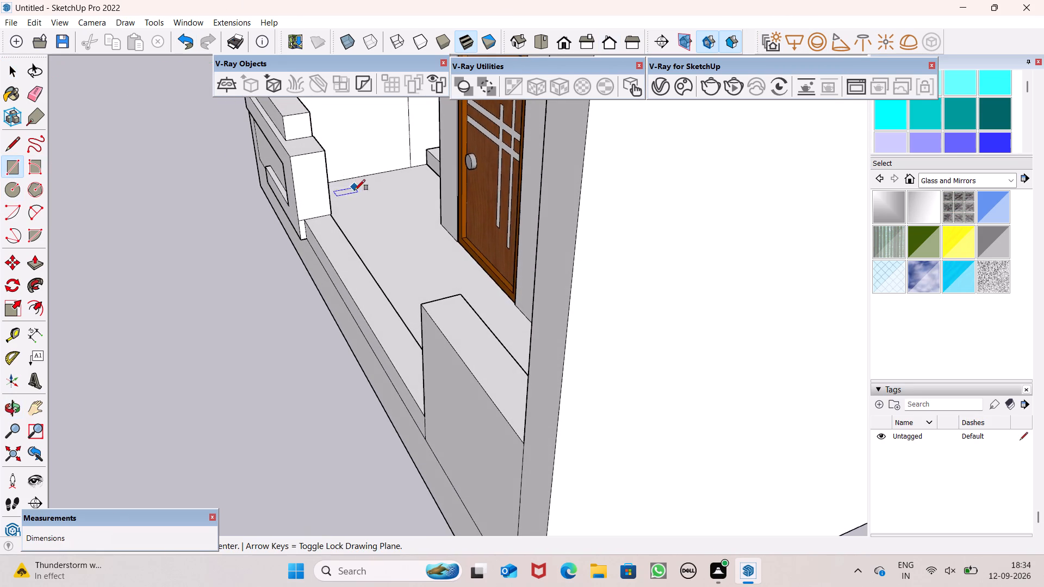
{"action": "scroll", "coordinate": [315, 152], "scroll_direction": "up", "scroll_amount": 8}
{"action": "scroll", "coordinate": [338, 341], "scroll_direction": "up", "scroll_amount": 5}
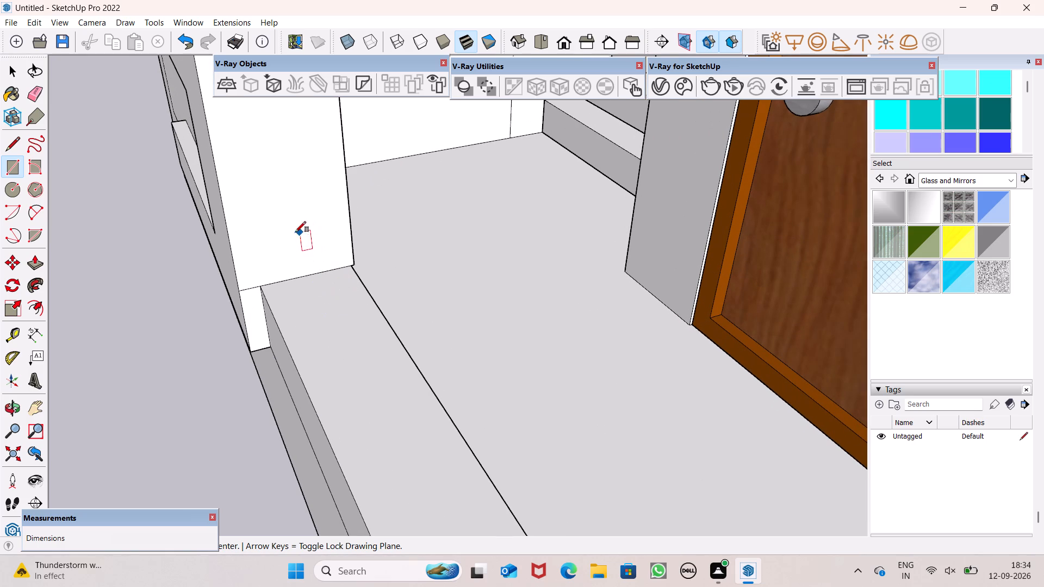
{"action": "scroll", "coordinate": [297, 236], "scroll_direction": "up", "scroll_amount": 1}
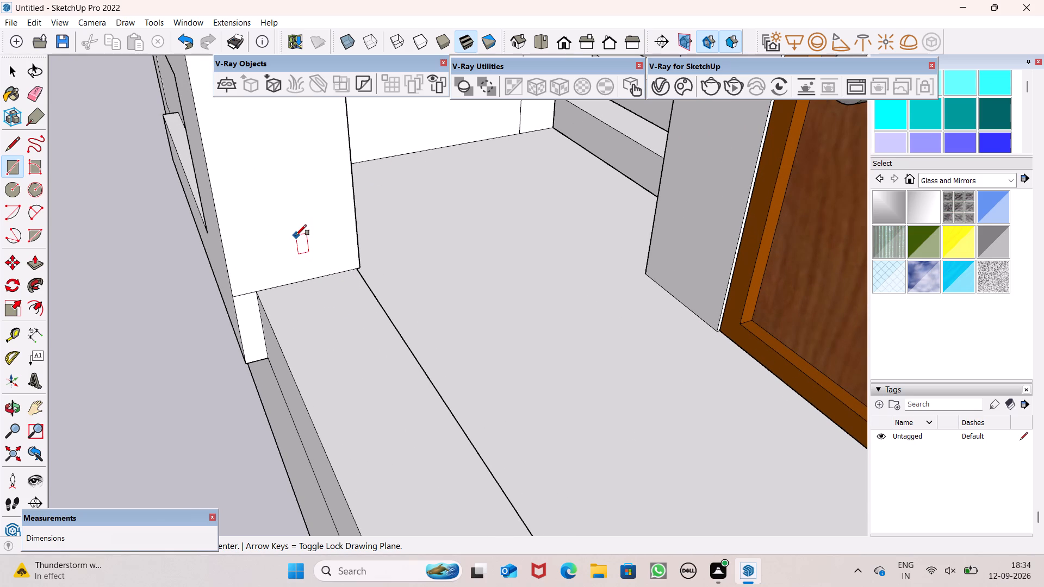
{"action": "scroll", "coordinate": [294, 235], "scroll_direction": "up", "scroll_amount": 6}
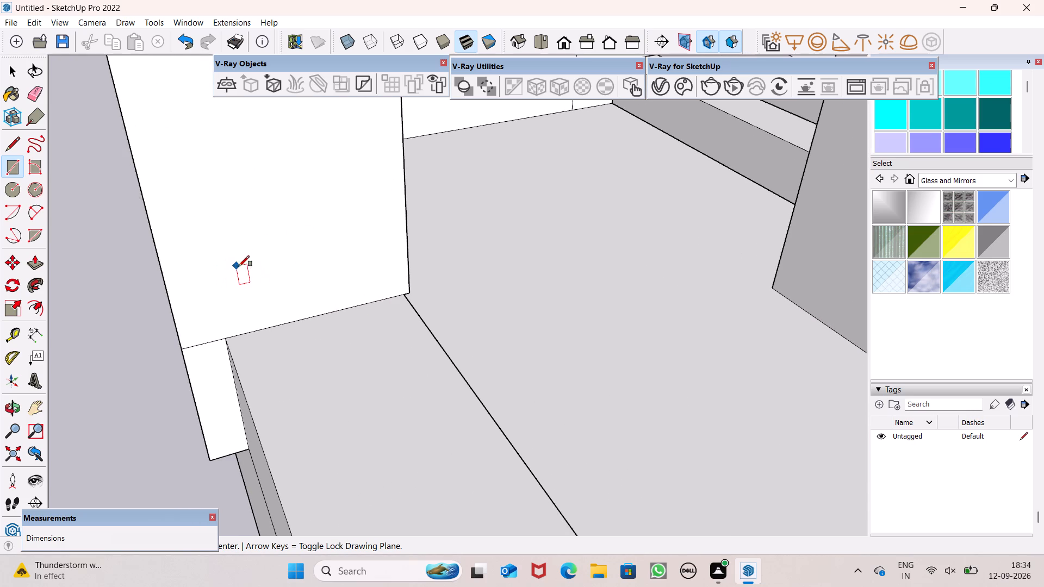
{"action": "left_click", "coordinate": [240, 266]}
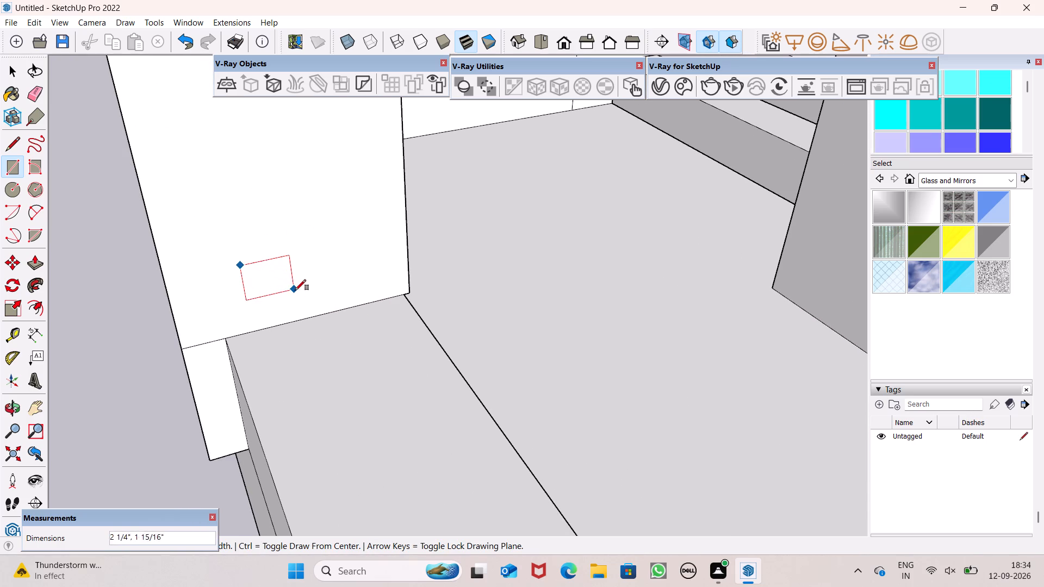
{"action": "left_click", "coordinate": [350, 272]}
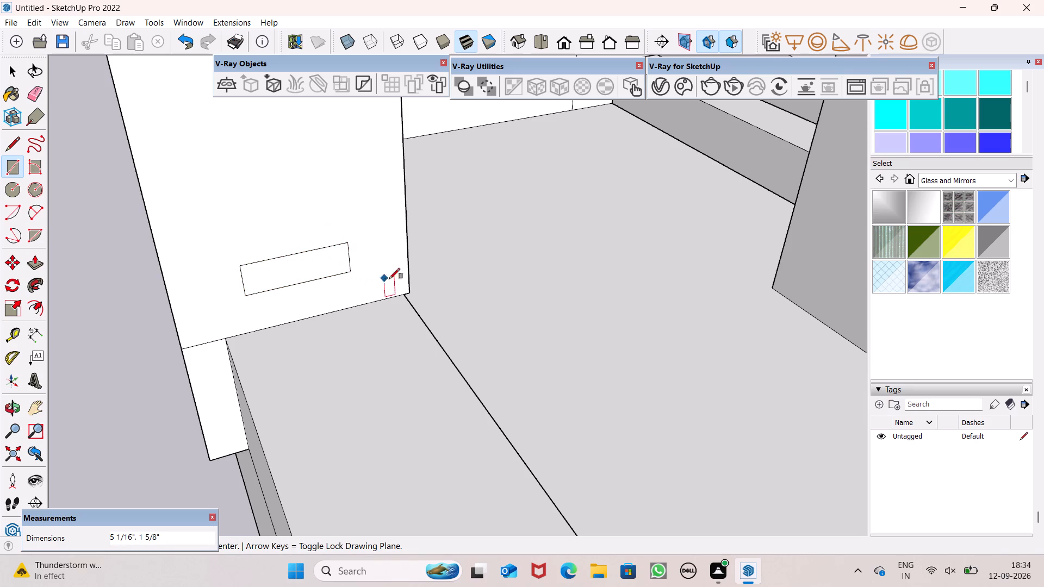
{"action": "key", "text": "space"}
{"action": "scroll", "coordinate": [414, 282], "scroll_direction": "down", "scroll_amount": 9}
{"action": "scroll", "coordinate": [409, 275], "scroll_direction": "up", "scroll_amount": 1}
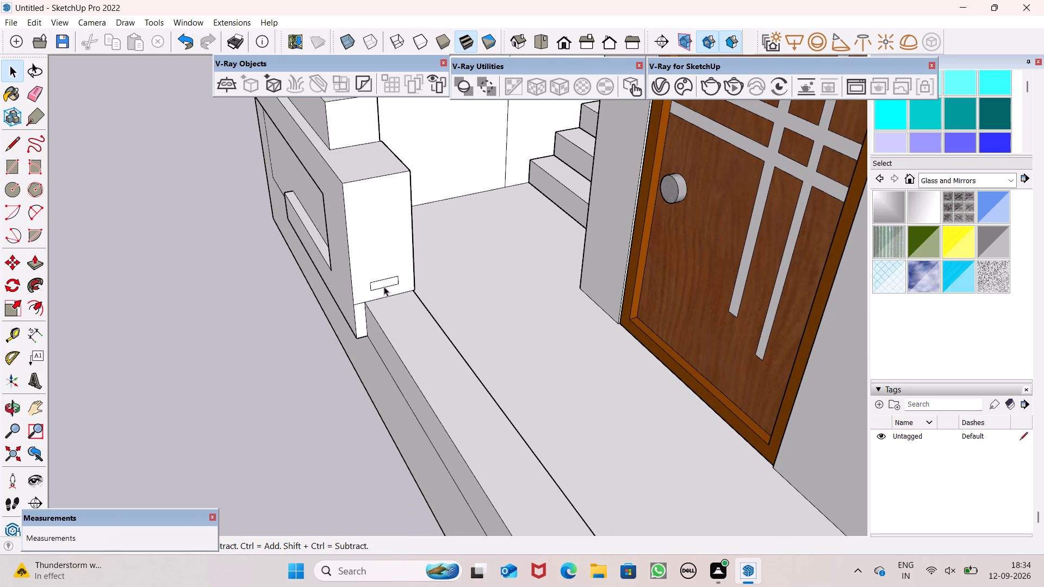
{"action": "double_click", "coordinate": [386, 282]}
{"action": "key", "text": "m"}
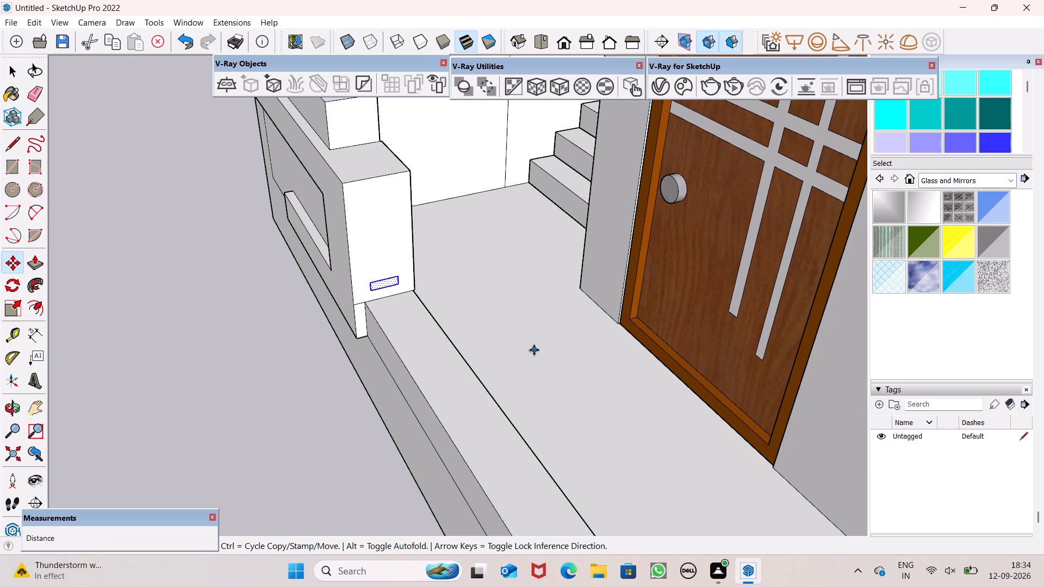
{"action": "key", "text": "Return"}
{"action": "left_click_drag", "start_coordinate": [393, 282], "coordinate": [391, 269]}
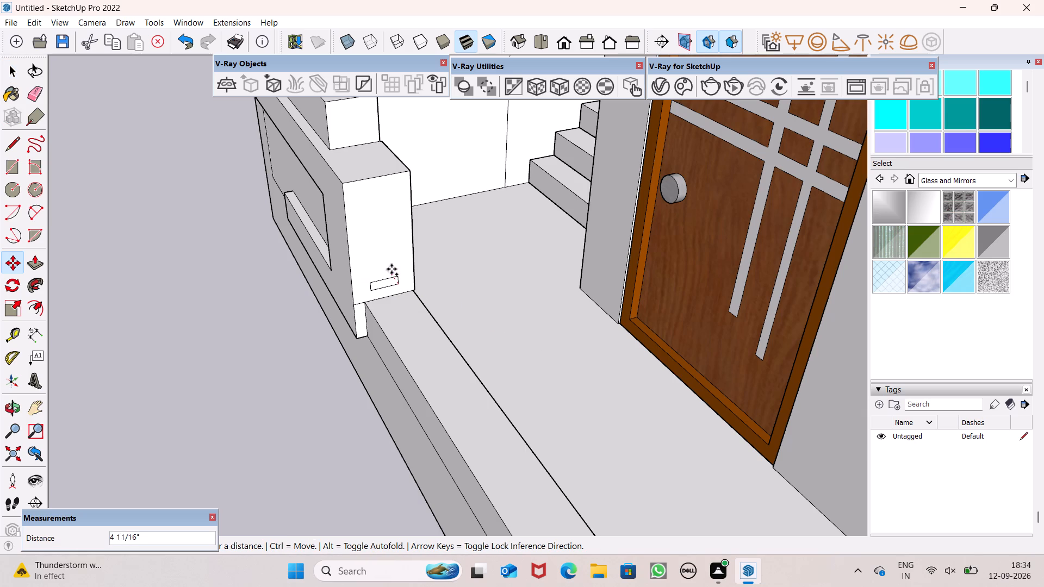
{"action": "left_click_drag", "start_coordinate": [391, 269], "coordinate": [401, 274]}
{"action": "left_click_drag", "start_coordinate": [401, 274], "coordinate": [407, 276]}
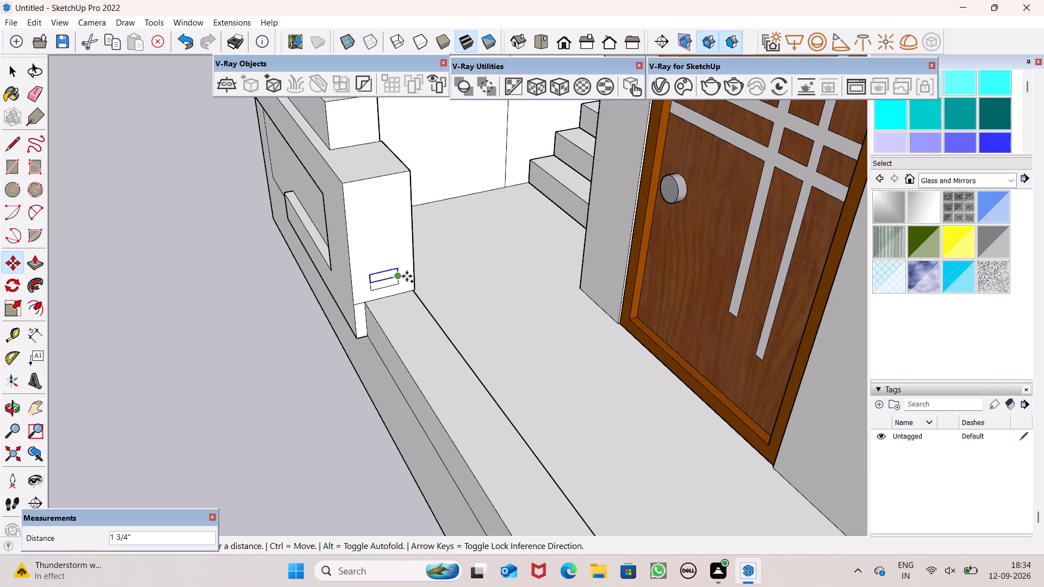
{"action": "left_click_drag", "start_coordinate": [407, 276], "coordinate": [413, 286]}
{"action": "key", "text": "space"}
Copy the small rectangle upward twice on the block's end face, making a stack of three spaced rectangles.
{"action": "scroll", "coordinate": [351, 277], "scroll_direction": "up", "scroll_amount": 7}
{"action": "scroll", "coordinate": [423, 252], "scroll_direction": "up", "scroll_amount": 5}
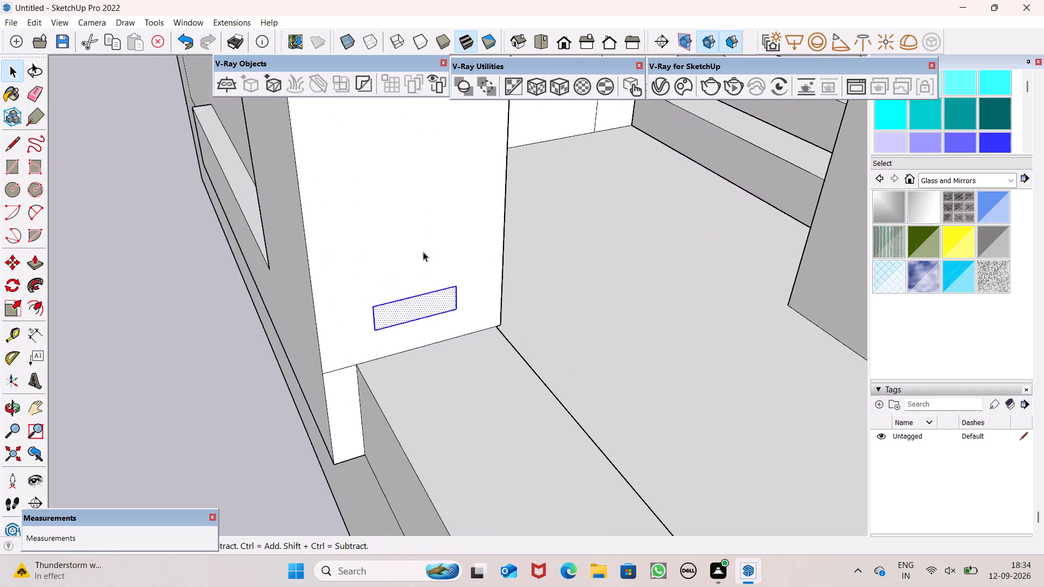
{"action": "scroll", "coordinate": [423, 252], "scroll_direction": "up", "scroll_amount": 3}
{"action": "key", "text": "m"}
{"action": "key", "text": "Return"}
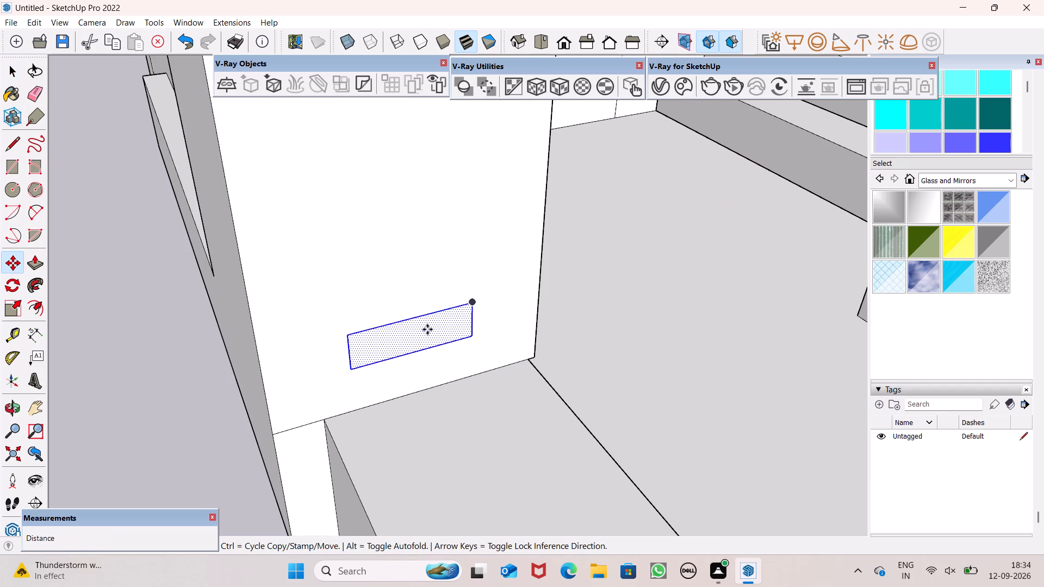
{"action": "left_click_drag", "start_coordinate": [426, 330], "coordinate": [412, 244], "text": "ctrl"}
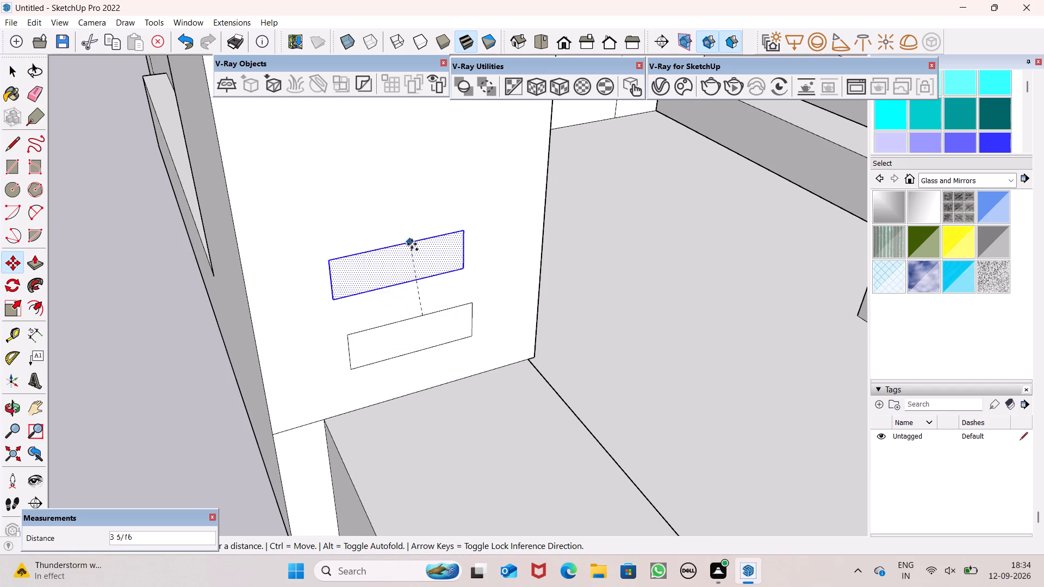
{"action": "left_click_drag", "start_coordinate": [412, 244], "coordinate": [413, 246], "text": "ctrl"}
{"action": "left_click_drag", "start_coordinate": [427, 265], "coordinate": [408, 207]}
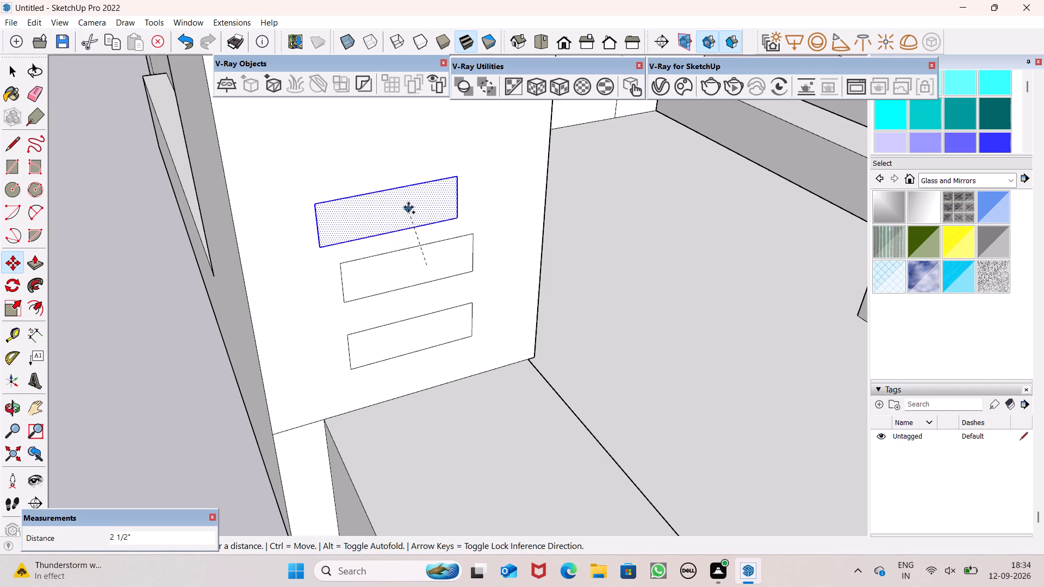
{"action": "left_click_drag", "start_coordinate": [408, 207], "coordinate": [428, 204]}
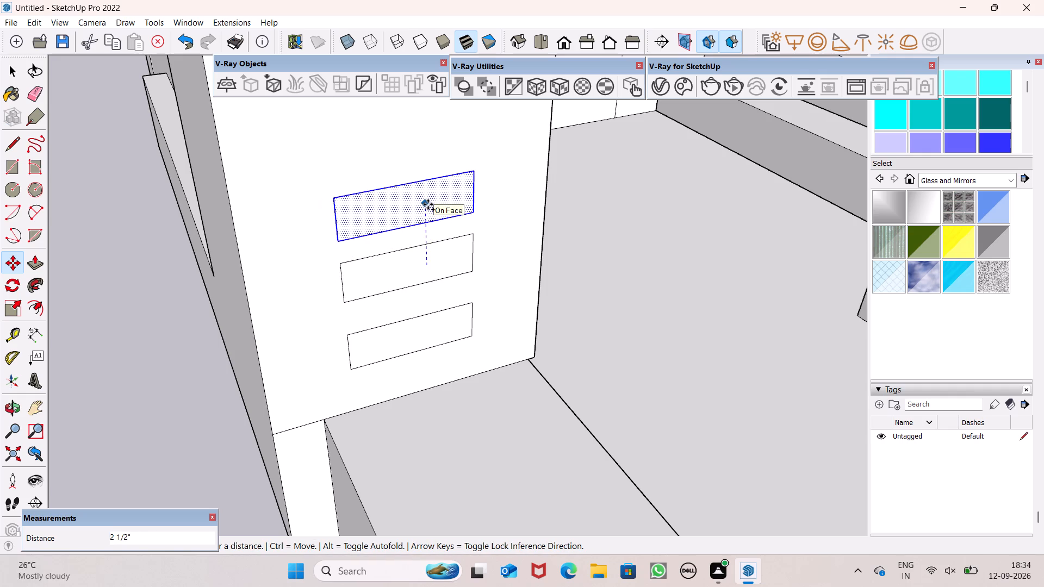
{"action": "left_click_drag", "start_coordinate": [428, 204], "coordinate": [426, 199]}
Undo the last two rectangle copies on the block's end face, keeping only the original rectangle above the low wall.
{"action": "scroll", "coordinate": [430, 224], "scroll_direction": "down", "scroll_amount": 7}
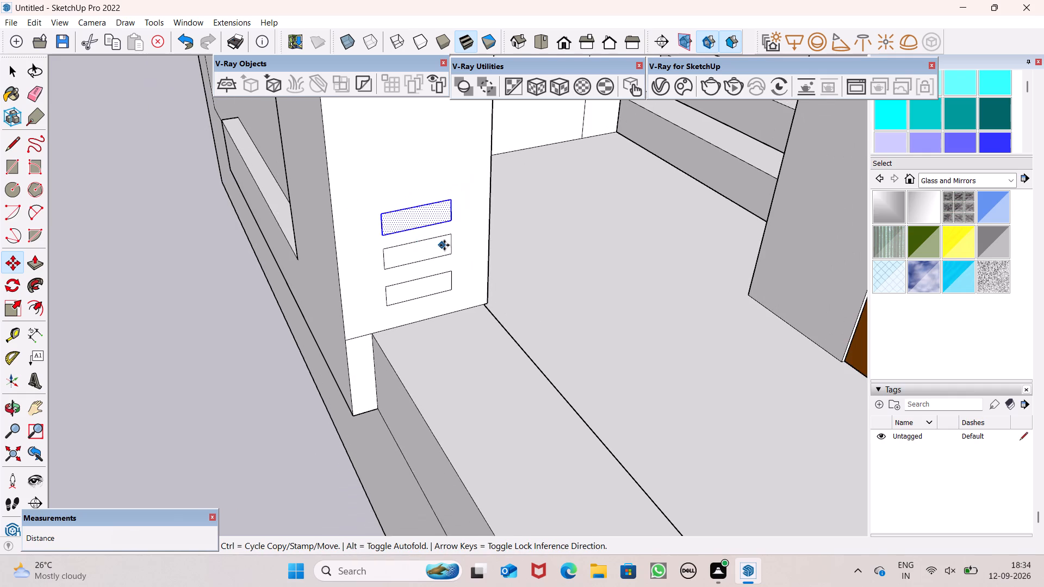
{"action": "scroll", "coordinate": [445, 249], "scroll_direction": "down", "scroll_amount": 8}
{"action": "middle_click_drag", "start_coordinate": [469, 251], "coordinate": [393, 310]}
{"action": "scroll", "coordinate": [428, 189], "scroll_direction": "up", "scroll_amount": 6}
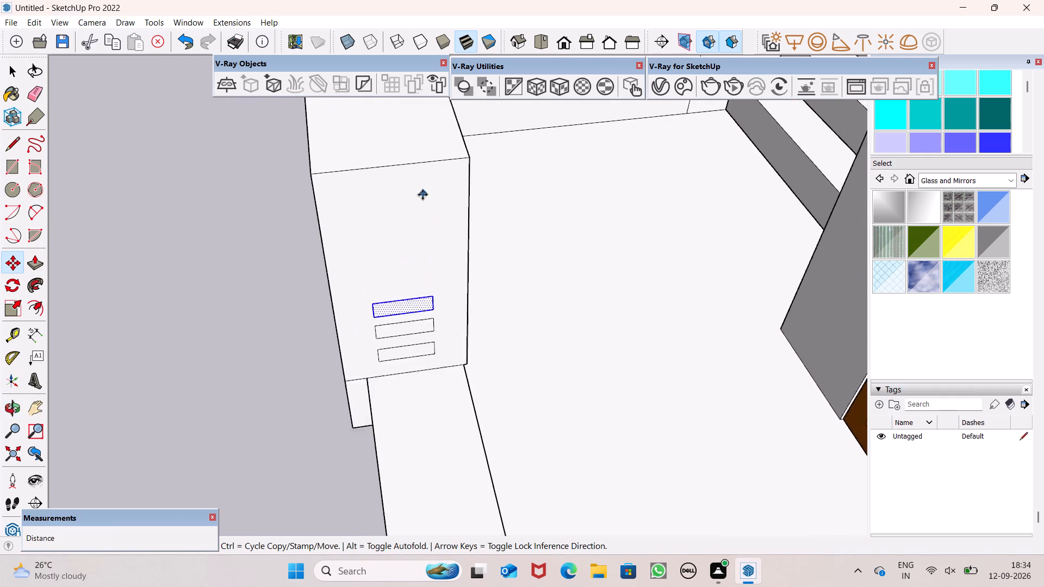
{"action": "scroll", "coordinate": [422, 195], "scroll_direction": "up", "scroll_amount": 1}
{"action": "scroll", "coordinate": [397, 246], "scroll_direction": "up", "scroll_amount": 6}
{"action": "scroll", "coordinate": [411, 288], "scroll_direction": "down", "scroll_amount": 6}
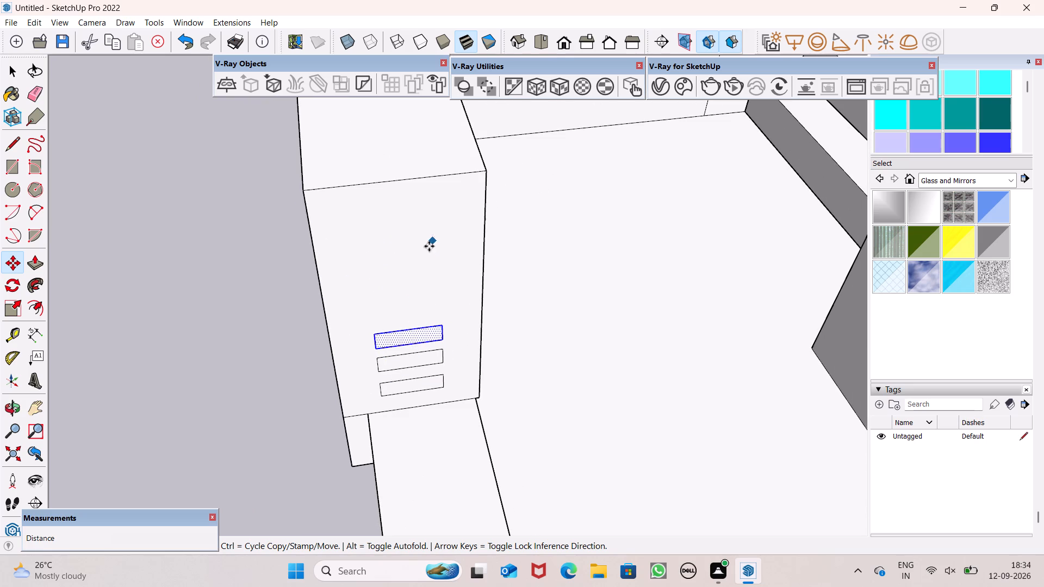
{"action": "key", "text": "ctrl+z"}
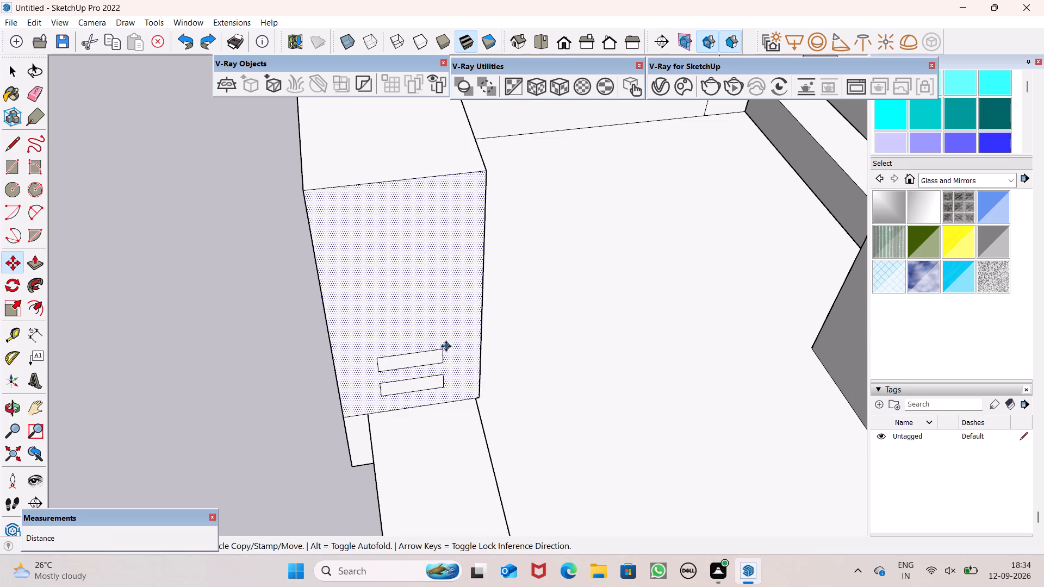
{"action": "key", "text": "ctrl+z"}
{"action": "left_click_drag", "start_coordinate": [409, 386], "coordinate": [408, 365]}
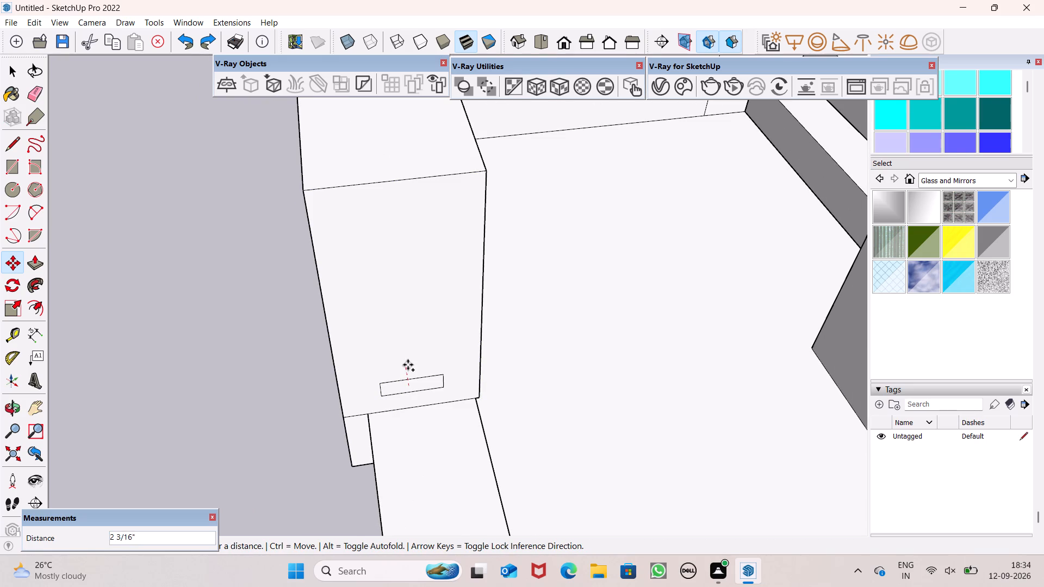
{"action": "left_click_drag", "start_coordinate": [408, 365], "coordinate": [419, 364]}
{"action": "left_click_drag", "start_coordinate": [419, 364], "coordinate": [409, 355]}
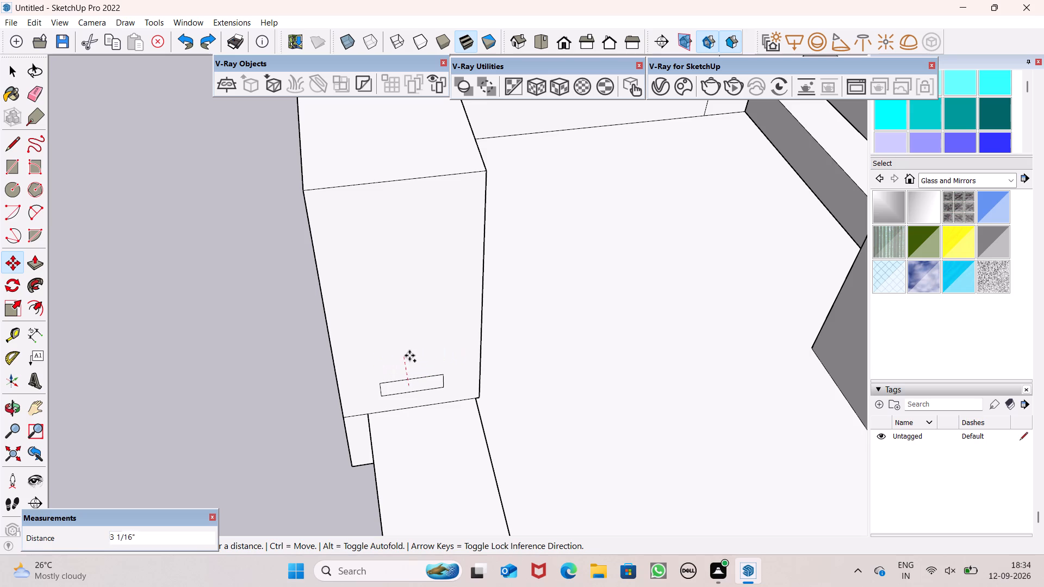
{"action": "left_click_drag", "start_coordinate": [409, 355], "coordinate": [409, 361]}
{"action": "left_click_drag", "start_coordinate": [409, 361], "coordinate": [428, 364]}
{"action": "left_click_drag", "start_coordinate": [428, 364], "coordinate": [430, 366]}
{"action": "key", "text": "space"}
Copy the small rectangle straight up the block's end face, and copy that copy again about 3 7/8" higher.
{"action": "scroll", "coordinate": [431, 319], "scroll_direction": "down", "scroll_amount": 6}
{"action": "middle_click_drag", "start_coordinate": [412, 397], "coordinate": [425, 293]}
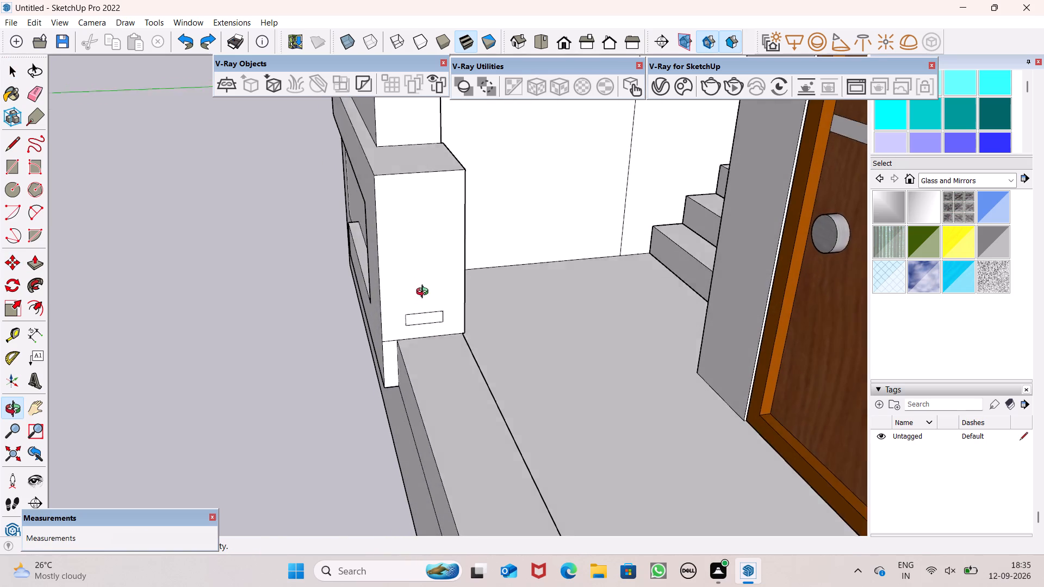
{"action": "middle_click_drag", "start_coordinate": [425, 293], "coordinate": [422, 278]}
{"action": "scroll", "coordinate": [427, 275], "scroll_direction": "up", "scroll_amount": 7}
{"action": "double_click", "coordinate": [433, 348]}
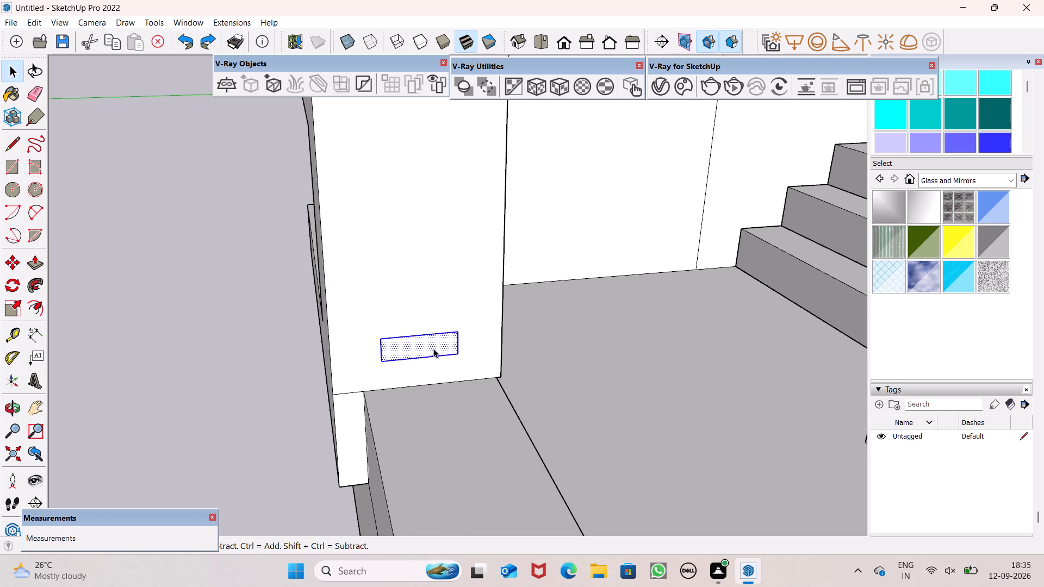
{"action": "key", "text": "m"}
{"action": "key", "text": "Return"}
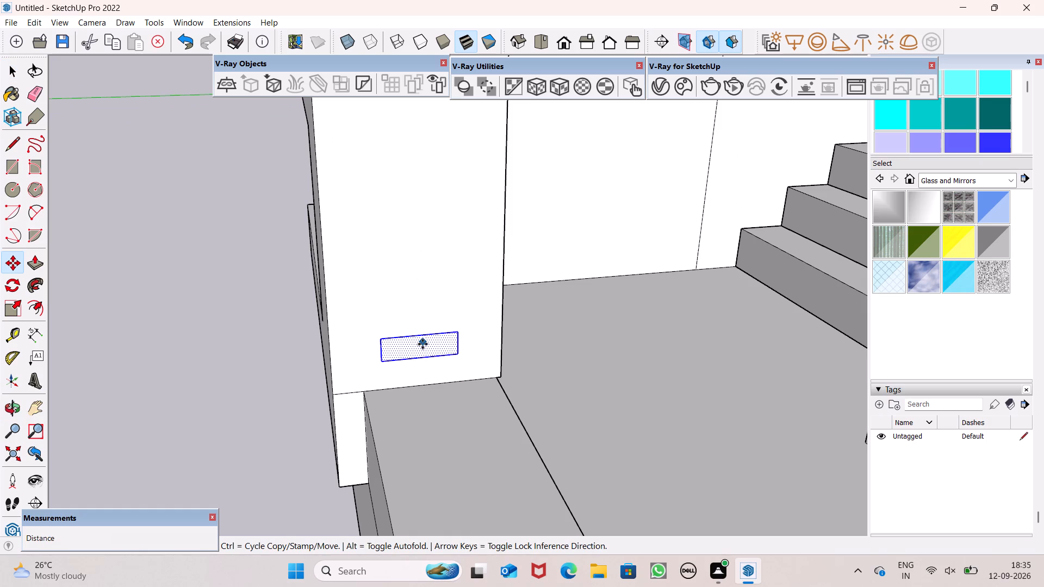
{"action": "left_click_drag", "start_coordinate": [422, 344], "coordinate": [422, 288]}
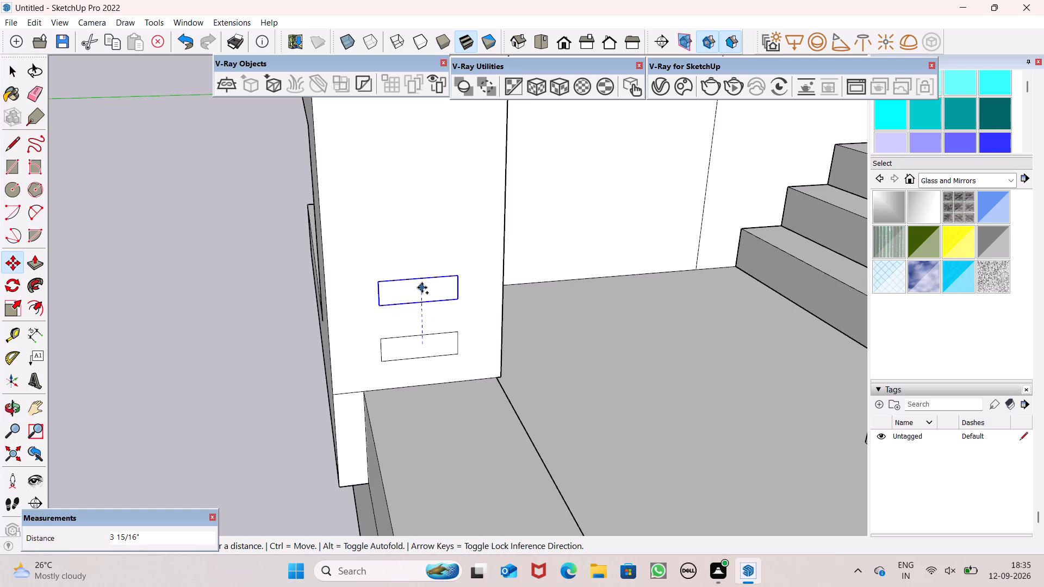
{"action": "left_click_drag", "start_coordinate": [422, 288], "coordinate": [421, 293]}
{"action": "left_click_drag", "start_coordinate": [425, 297], "coordinate": [424, 239]}
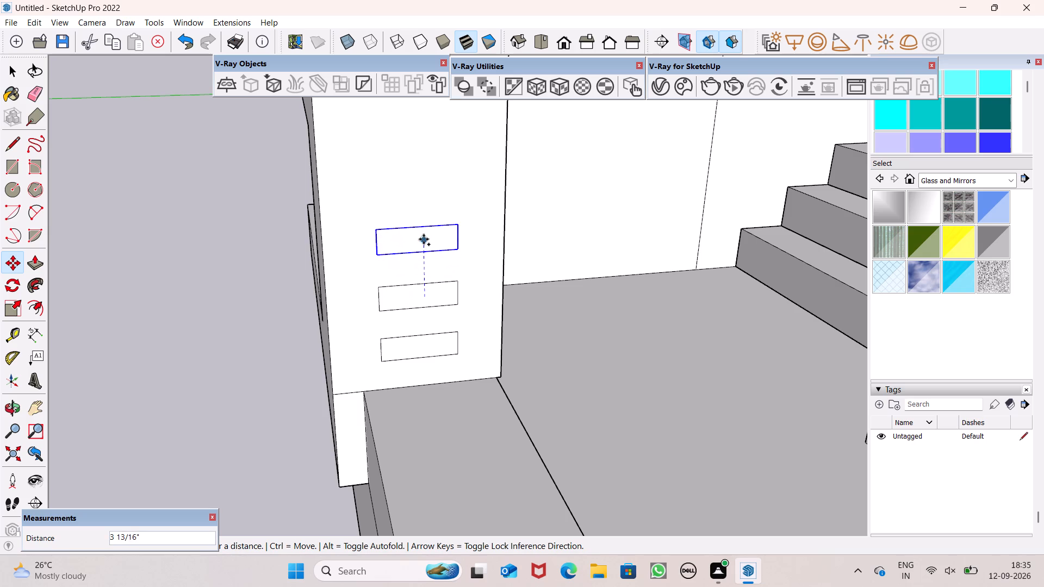
{"action": "left_click_drag", "start_coordinate": [424, 239], "coordinate": [423, 239]}
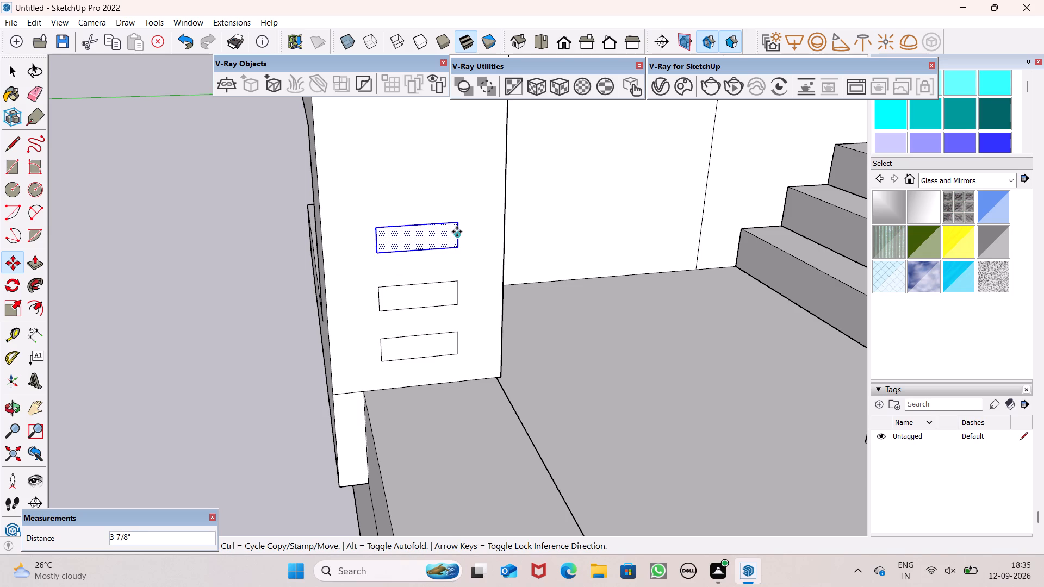
Copy the top rectangle straight up about 3 5/8", and copy it once more above to complete a column of five.
{"action": "scroll", "coordinate": [457, 232], "scroll_direction": "down", "scroll_amount": 11}
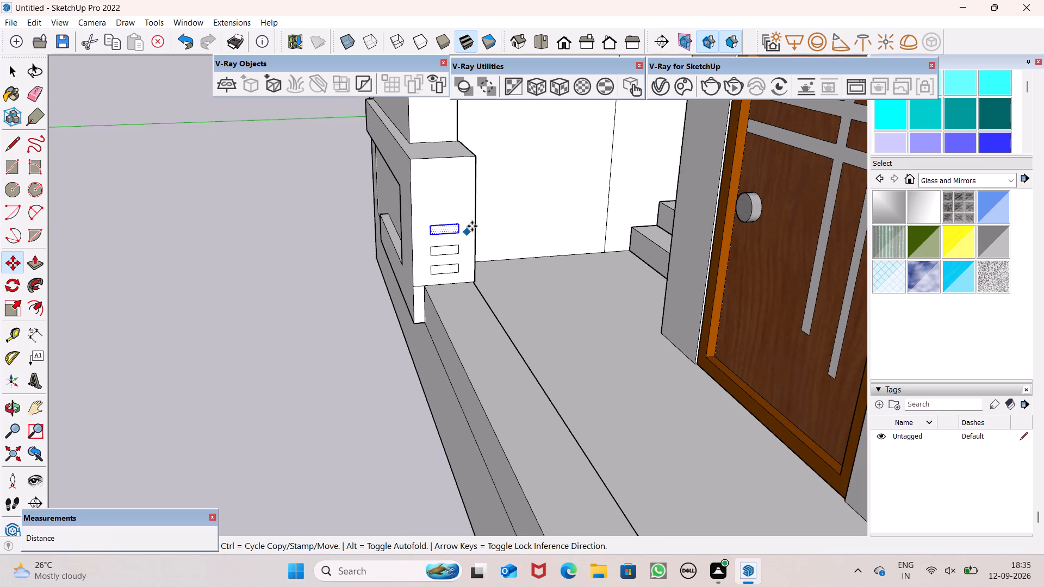
{"action": "scroll", "coordinate": [440, 159], "scroll_direction": "up", "scroll_amount": 7}
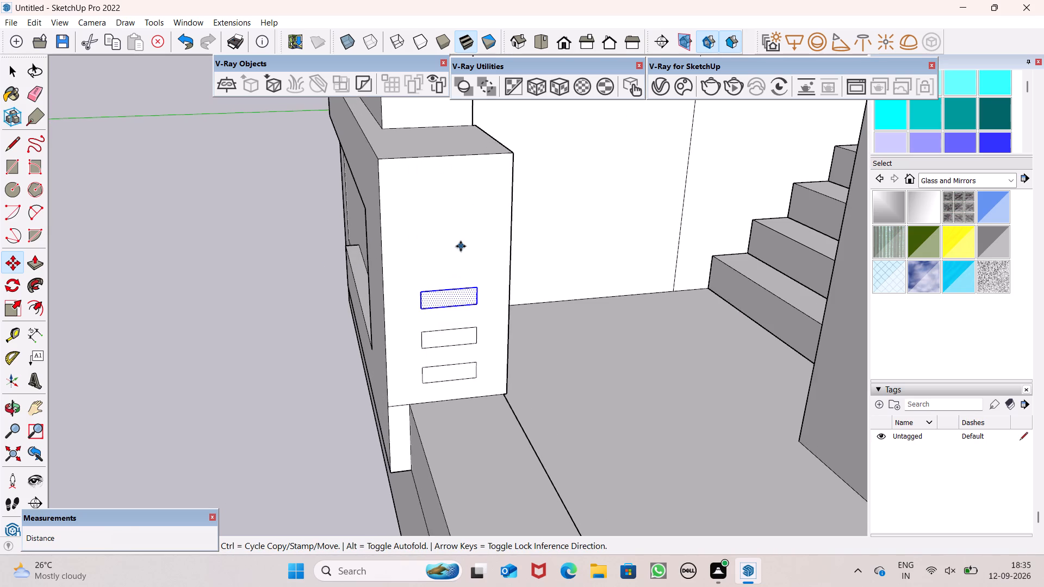
{"action": "scroll", "coordinate": [461, 246], "scroll_direction": "up", "scroll_amount": 4}
{"action": "left_click_drag", "start_coordinate": [459, 327], "coordinate": [460, 326]}
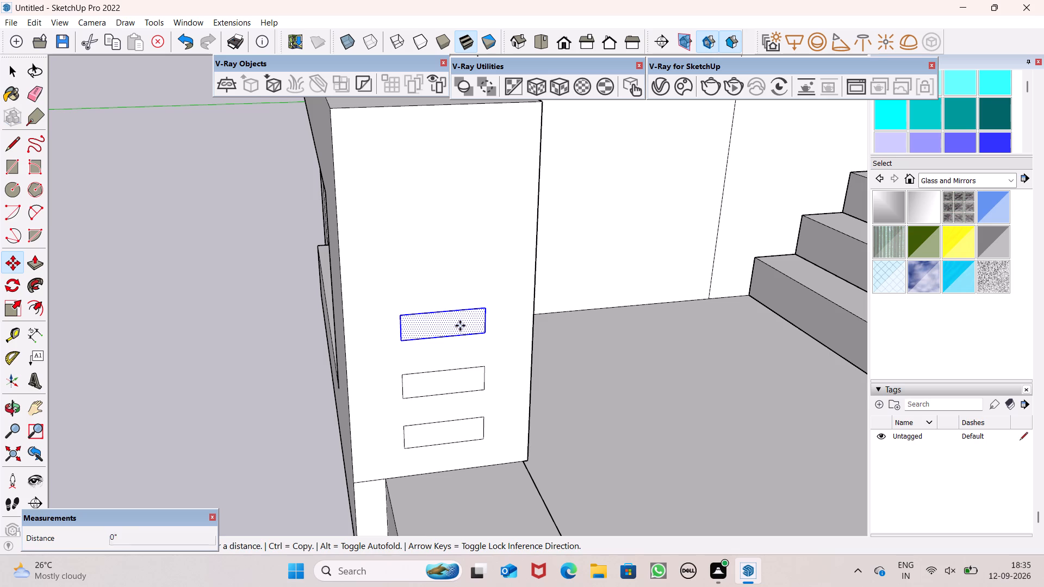
{"action": "left_click_drag", "start_coordinate": [460, 326], "coordinate": [461, 268]}
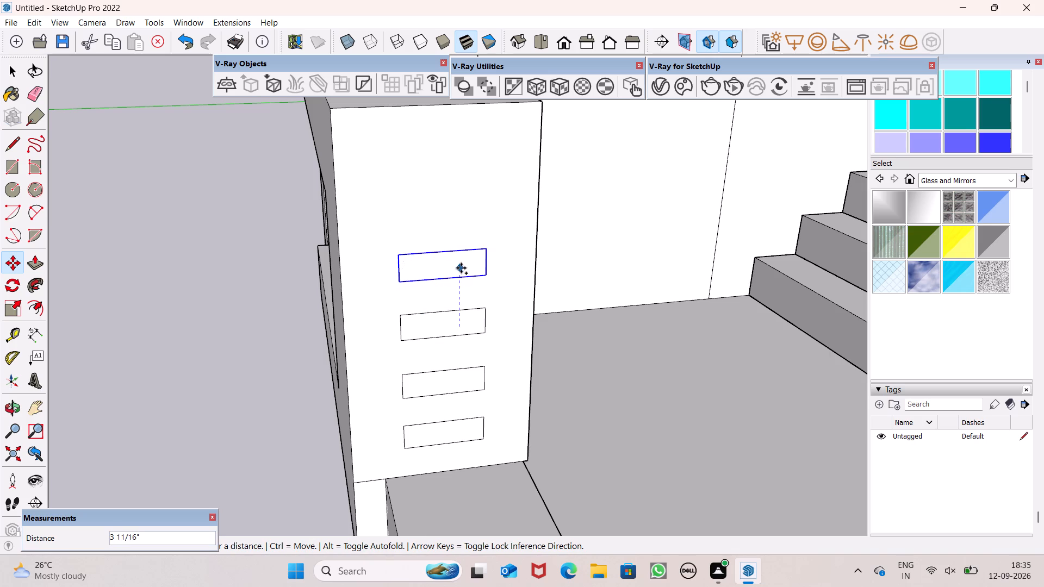
{"action": "left_click_drag", "start_coordinate": [461, 268], "coordinate": [461, 269]}
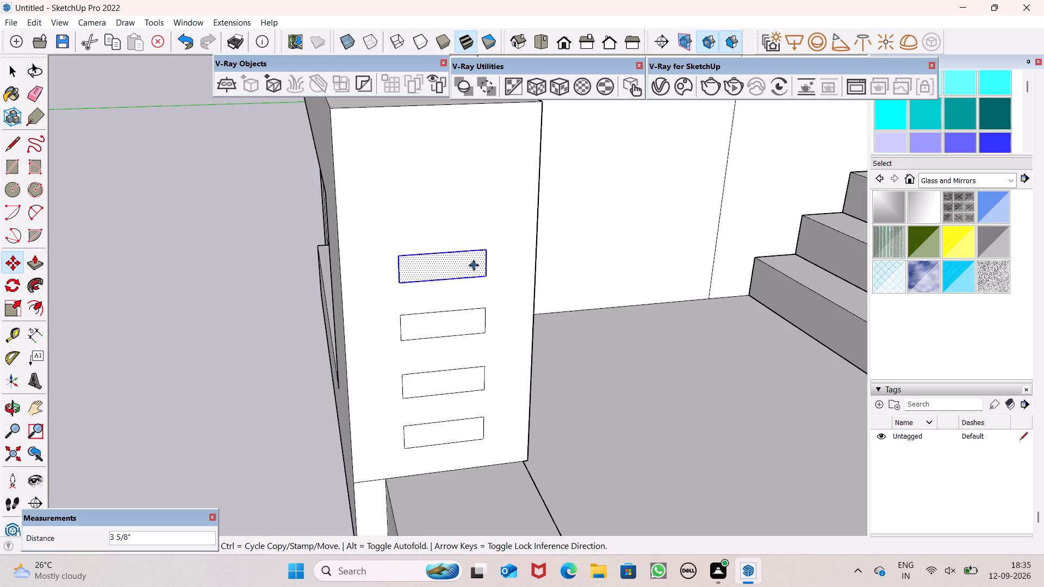
{"action": "scroll", "coordinate": [446, 257], "scroll_direction": "down", "scroll_amount": 6}
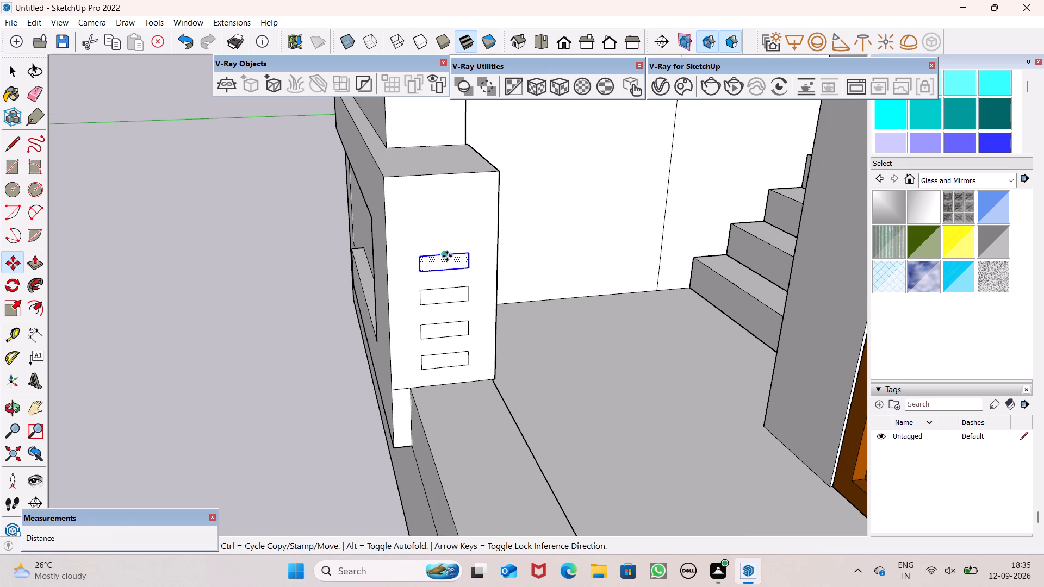
{"action": "left_click_drag", "start_coordinate": [451, 262], "coordinate": [449, 223]}
{"action": "key", "text": "space"}
{"action": "key", "text": "space"}
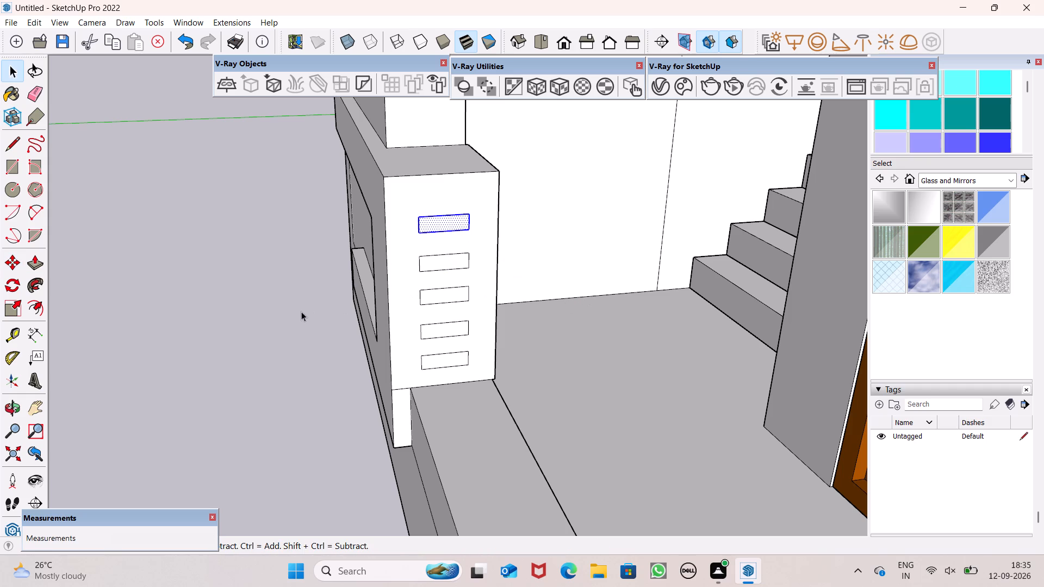
{"action": "left_click", "coordinate": [301, 311]}
{"action": "key", "text": "space"}
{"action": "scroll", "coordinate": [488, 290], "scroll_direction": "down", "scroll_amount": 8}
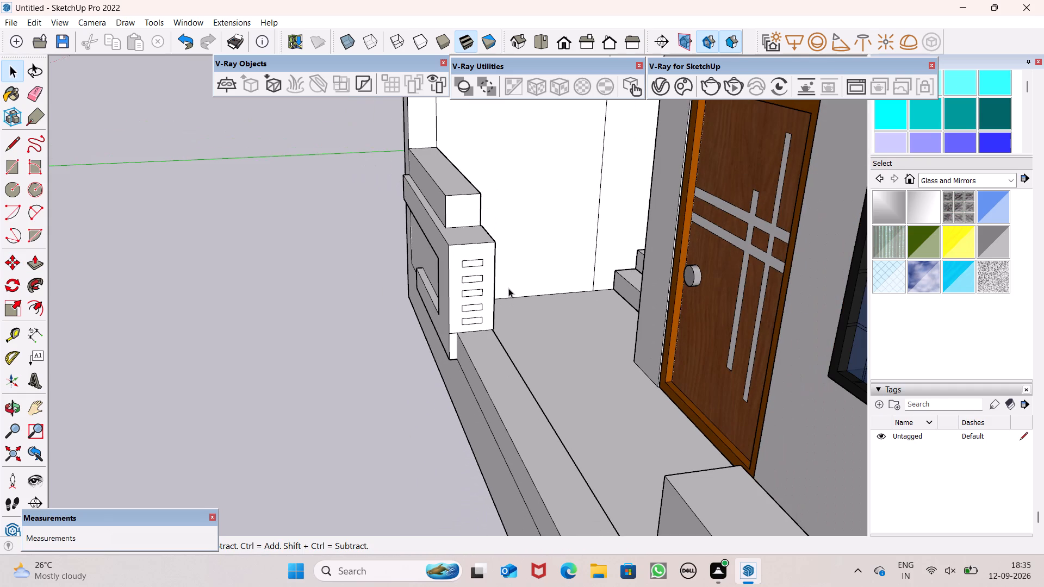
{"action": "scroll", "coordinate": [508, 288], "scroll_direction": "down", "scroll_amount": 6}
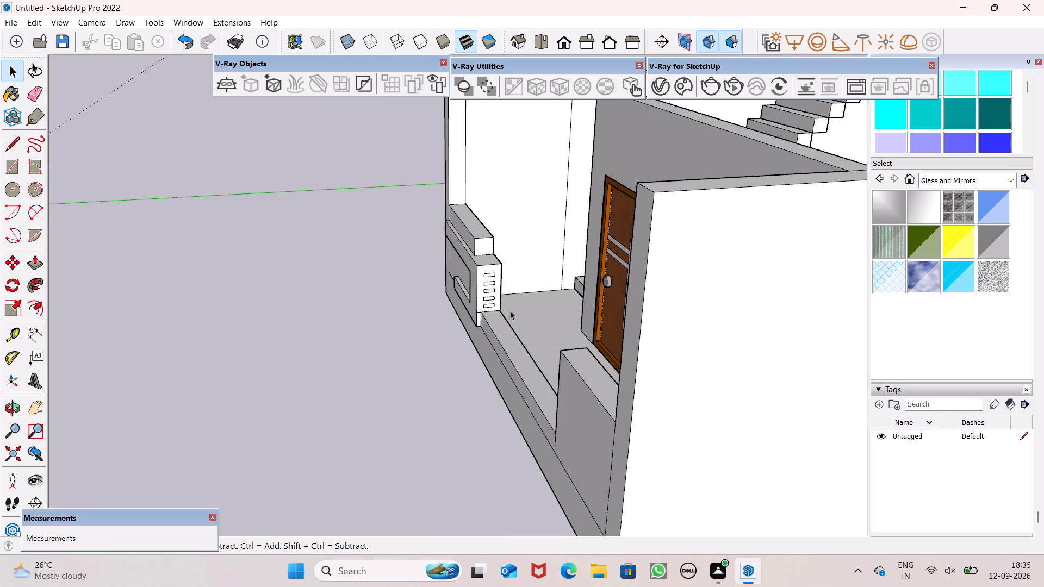
Examine the column of five rectangles on the block's end face and the front boundary wall from several angles.
{"action": "scroll", "coordinate": [489, 325], "scroll_direction": "up", "scroll_amount": 8}
{"action": "middle_click_drag", "start_coordinate": [494, 324], "coordinate": [782, 352]}
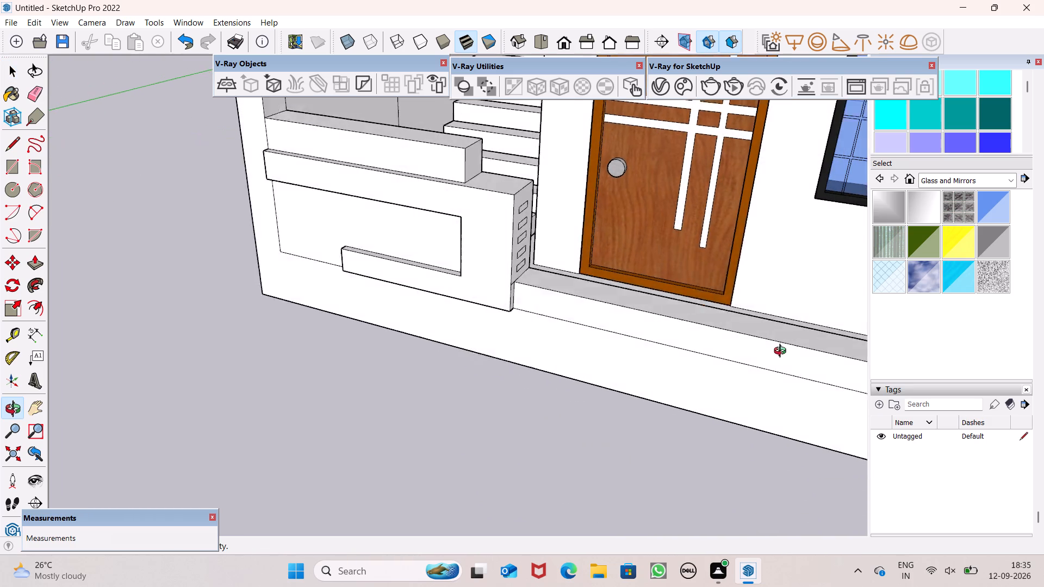
{"action": "middle_click_drag", "start_coordinate": [782, 352], "coordinate": [803, 347]}
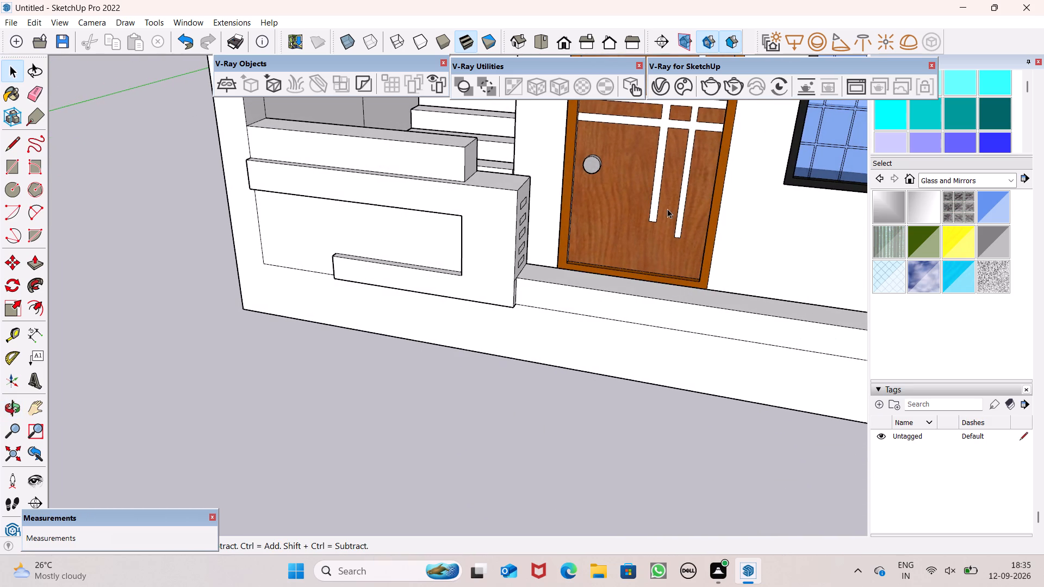
{"action": "scroll", "coordinate": [634, 235], "scroll_direction": "down", "scroll_amount": 6}
{"action": "middle_click_drag", "start_coordinate": [646, 273], "coordinate": [316, 281]}
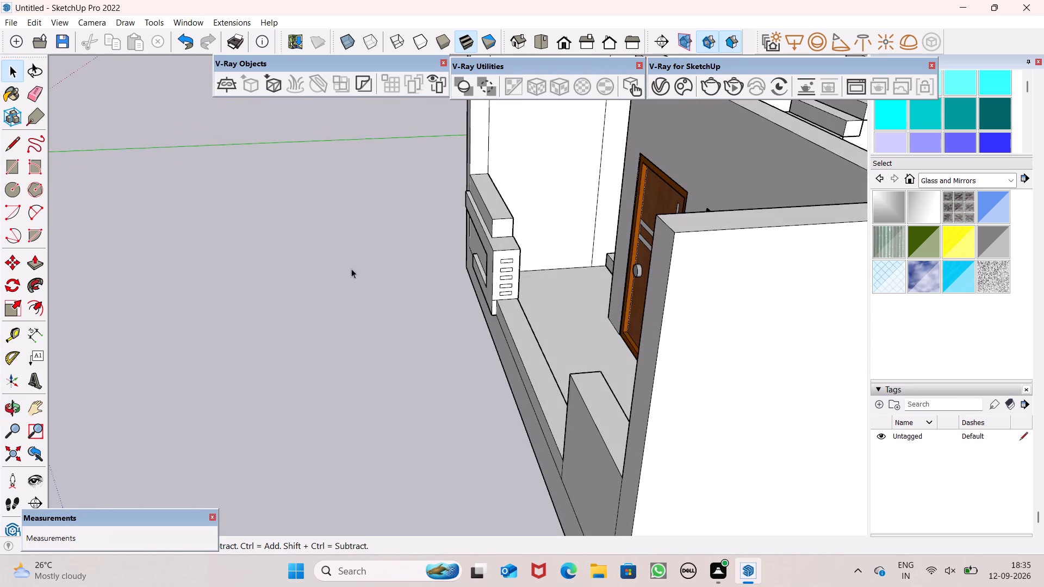
{"action": "scroll", "coordinate": [524, 275], "scroll_direction": "up", "scroll_amount": 6}
{"action": "scroll", "coordinate": [479, 241], "scroll_direction": "up", "scroll_amount": 10}
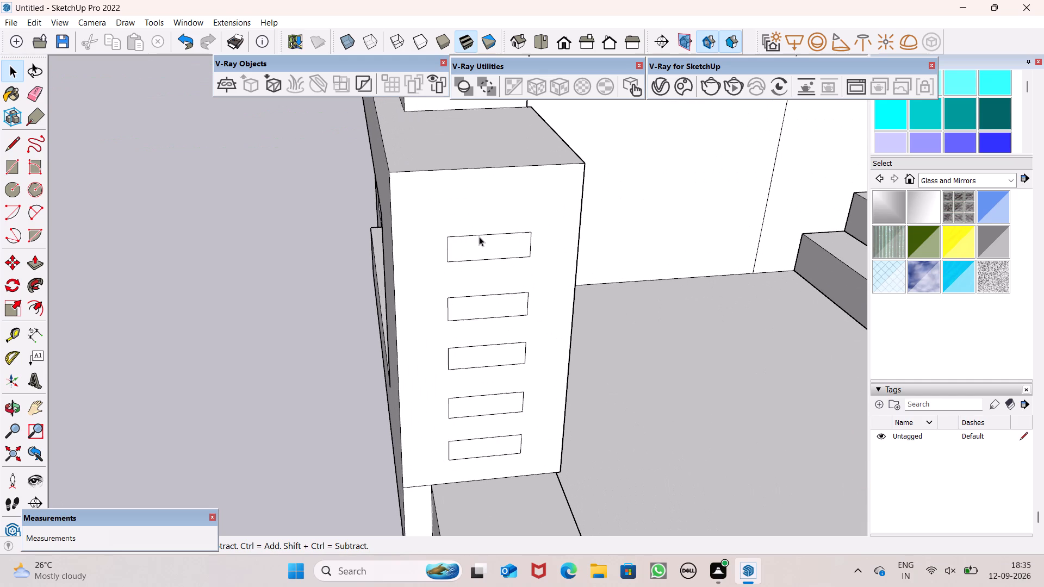
{"action": "scroll", "coordinate": [491, 234], "scroll_direction": "down", "scroll_amount": 5}
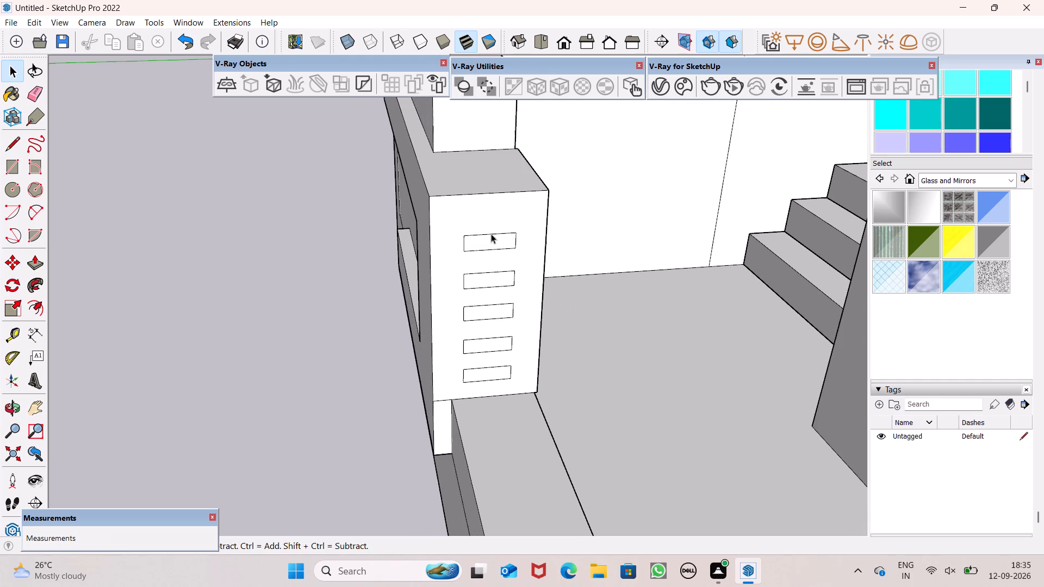
{"action": "scroll", "coordinate": [481, 246], "scroll_direction": "down", "scroll_amount": 15}
{"action": "scroll", "coordinate": [529, 261], "scroll_direction": "down", "scroll_amount": 5}
{"action": "middle_click_drag", "start_coordinate": [546, 335], "coordinate": [596, 364]}
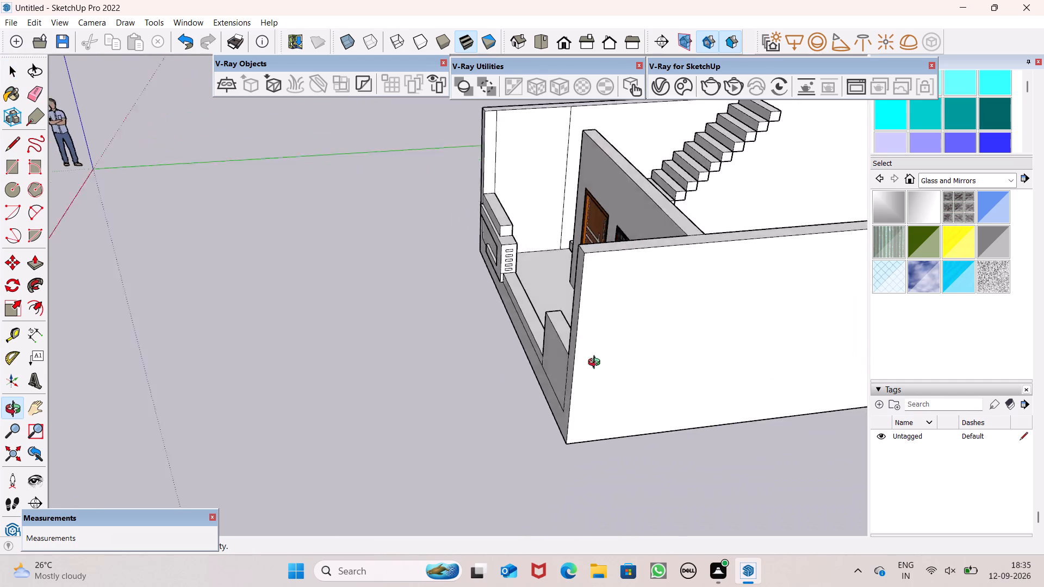
{"action": "middle_click_drag", "start_coordinate": [596, 364], "coordinate": [911, 370]}
Extrude the lowest rectangle on the block's end face about 3' 5 1/4" along the low wall with Push/Pull.
{"action": "scroll", "coordinate": [496, 258], "scroll_direction": "up", "scroll_amount": 6}
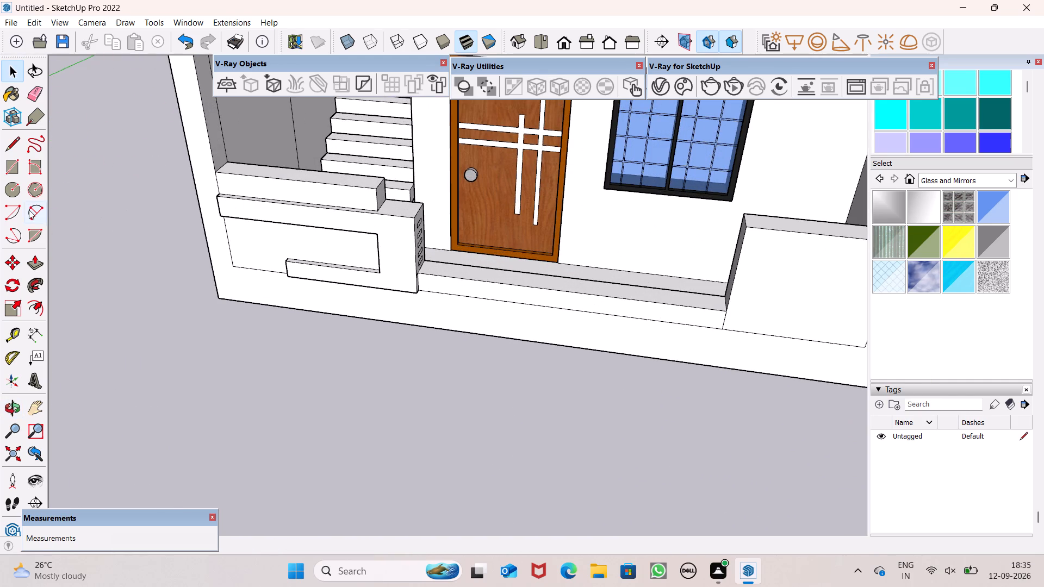
{"action": "left_click", "coordinate": [35, 261]}
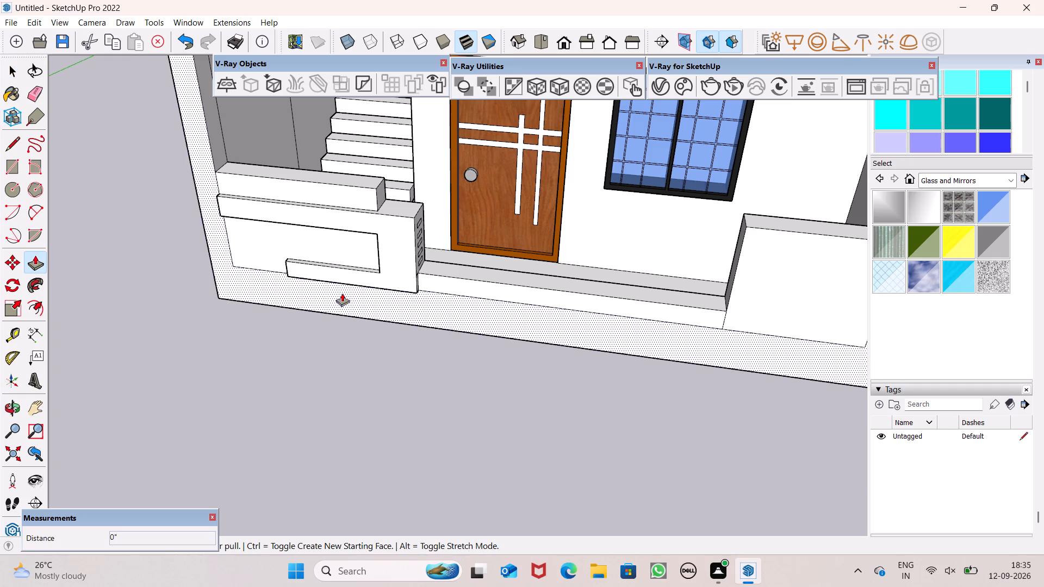
{"action": "scroll", "coordinate": [500, 254], "scroll_direction": "up", "scroll_amount": 7}
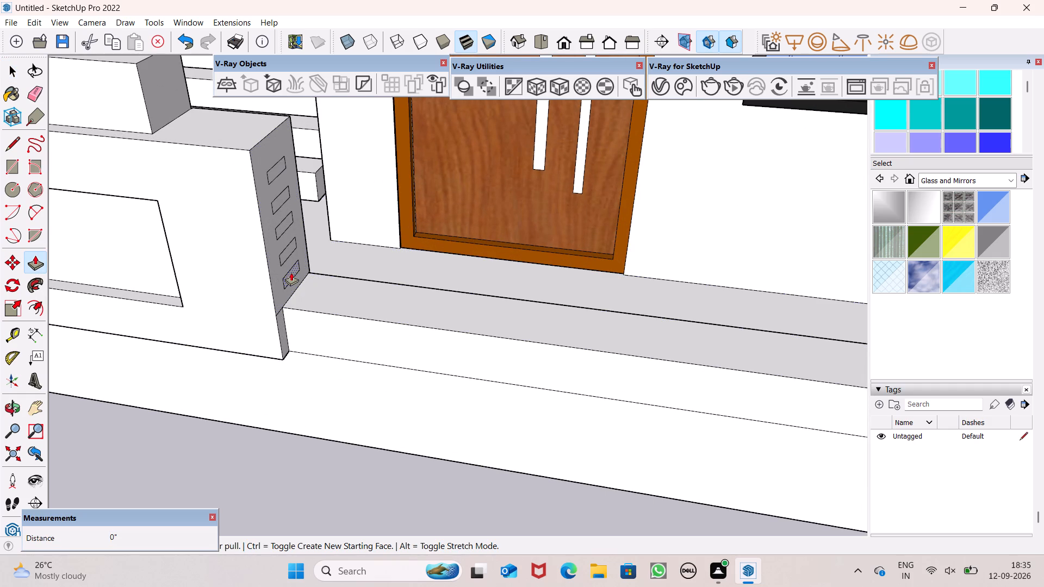
{"action": "scroll", "coordinate": [291, 270], "scroll_direction": "up", "scroll_amount": 7}
{"action": "left_click_drag", "start_coordinate": [294, 270], "coordinate": [942, 450]}
{"action": "scroll", "coordinate": [351, 251], "scroll_direction": "down", "scroll_amount": 8}
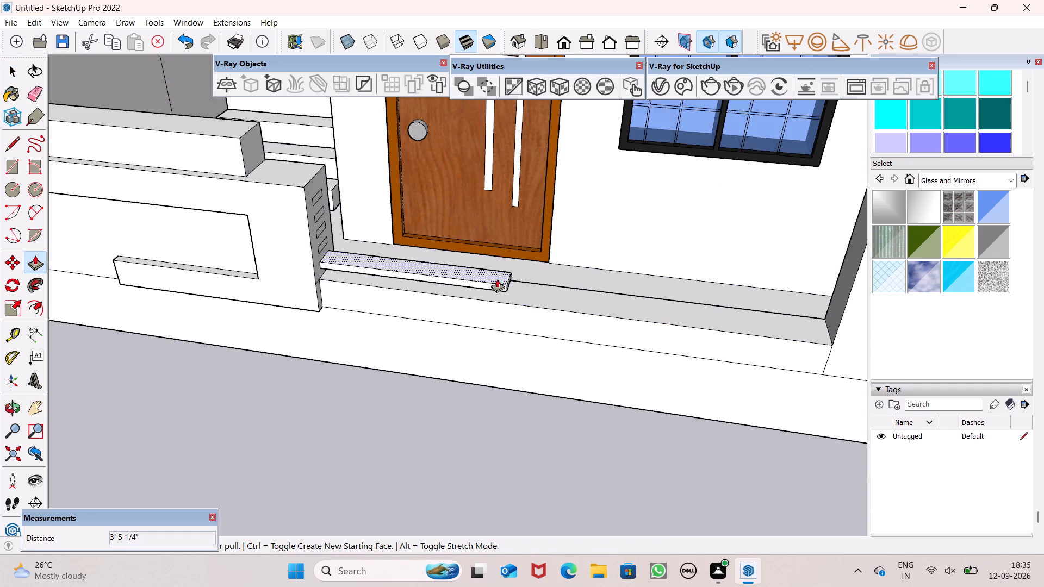
Extend the free end of the lowest rail about 1' 9 1/2" further along the low wall.
{"action": "scroll", "coordinate": [523, 284], "scroll_direction": "up", "scroll_amount": 7}
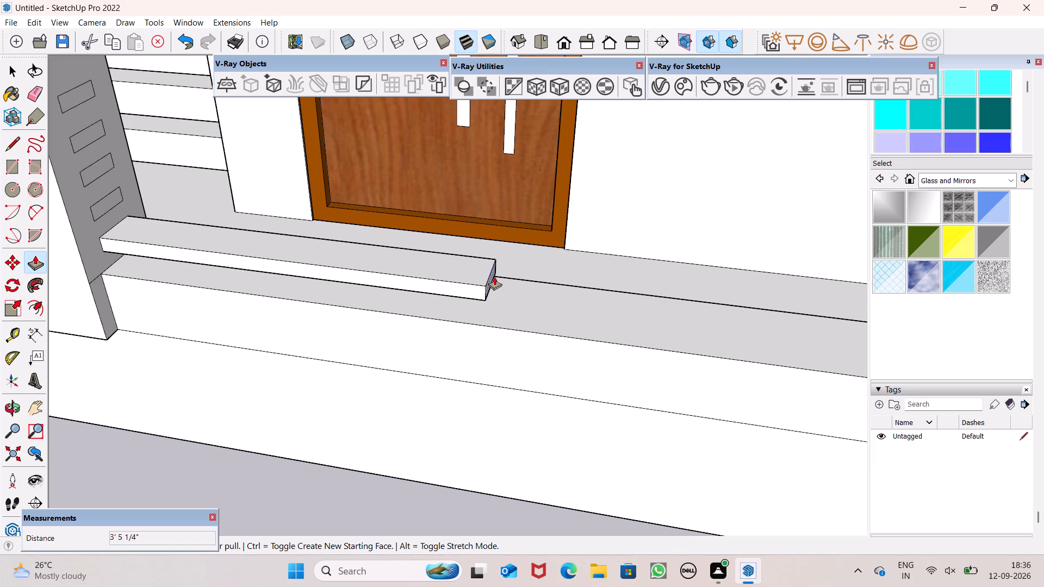
{"action": "scroll", "coordinate": [500, 292], "scroll_direction": "up", "scroll_amount": 8}
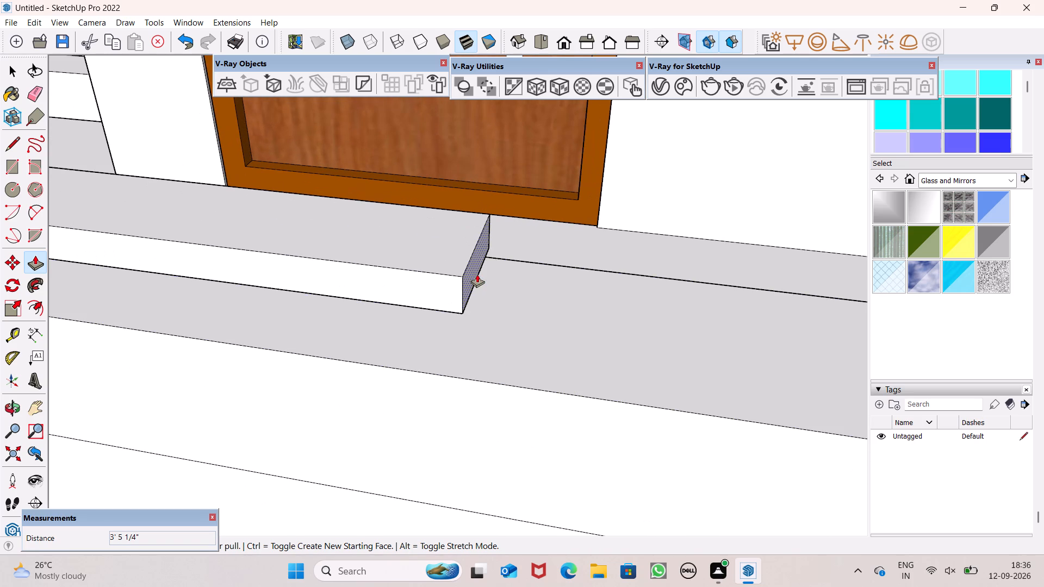
{"action": "left_click_drag", "start_coordinate": [477, 274], "coordinate": [1042, 398]}
{"action": "scroll", "coordinate": [304, 240], "scroll_direction": "down", "scroll_amount": 7}
{"action": "scroll", "coordinate": [530, 272], "scroll_direction": "down", "scroll_amount": 9}
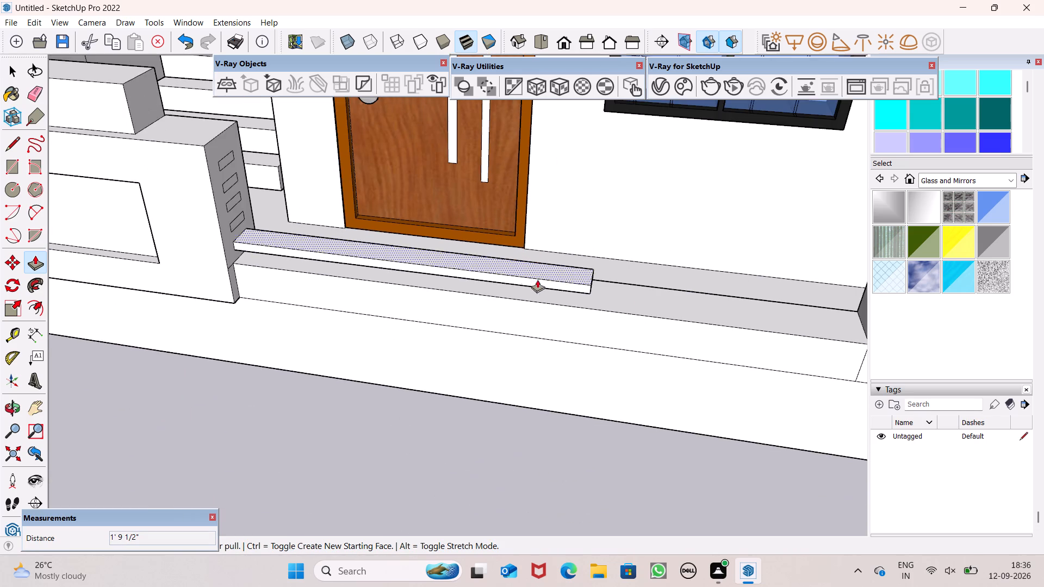
Extend the free end of the lowest rail about 3' 5 1/16" toward the opposite taller wall block.
{"action": "scroll", "coordinate": [692, 305], "scroll_direction": "down", "scroll_amount": 8}
{"action": "middle_click_drag", "start_coordinate": [820, 346], "coordinate": [481, 278]}
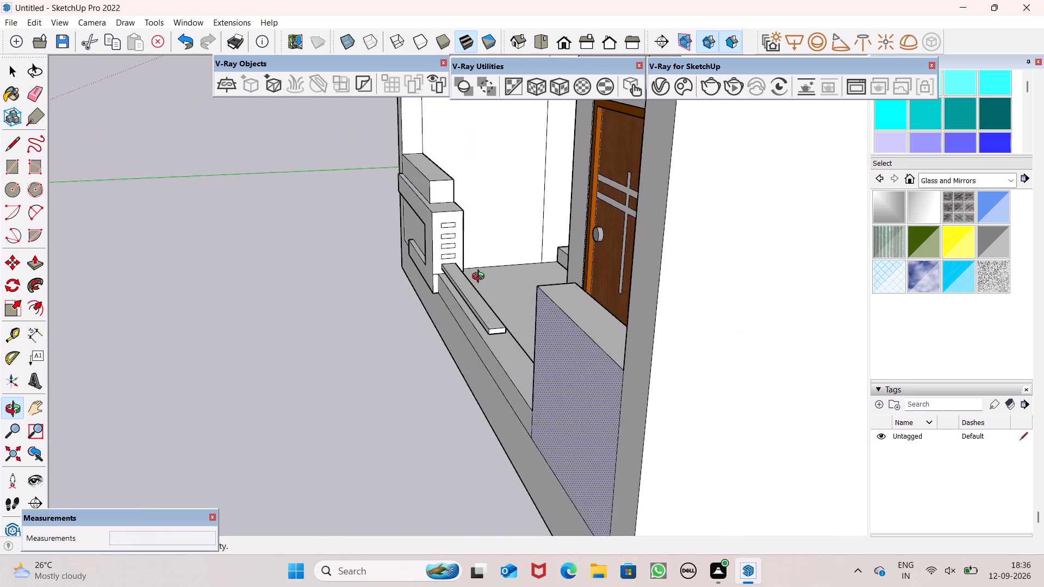
{"action": "middle_click_drag", "start_coordinate": [481, 278], "coordinate": [481, 280]}
{"action": "scroll", "coordinate": [464, 371], "scroll_direction": "up", "scroll_amount": 7}
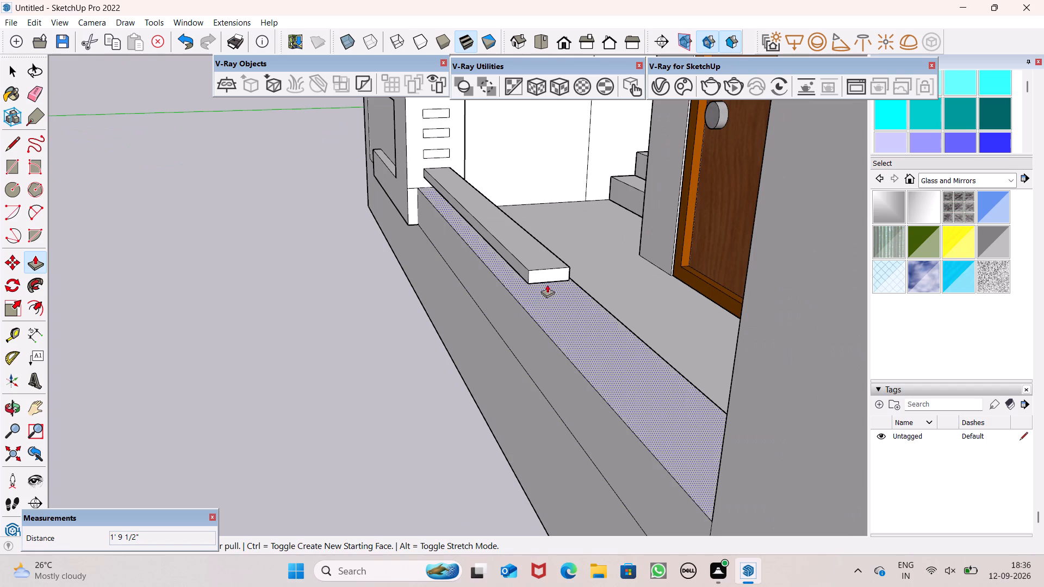
{"action": "left_click_drag", "start_coordinate": [549, 272], "coordinate": [734, 429]}
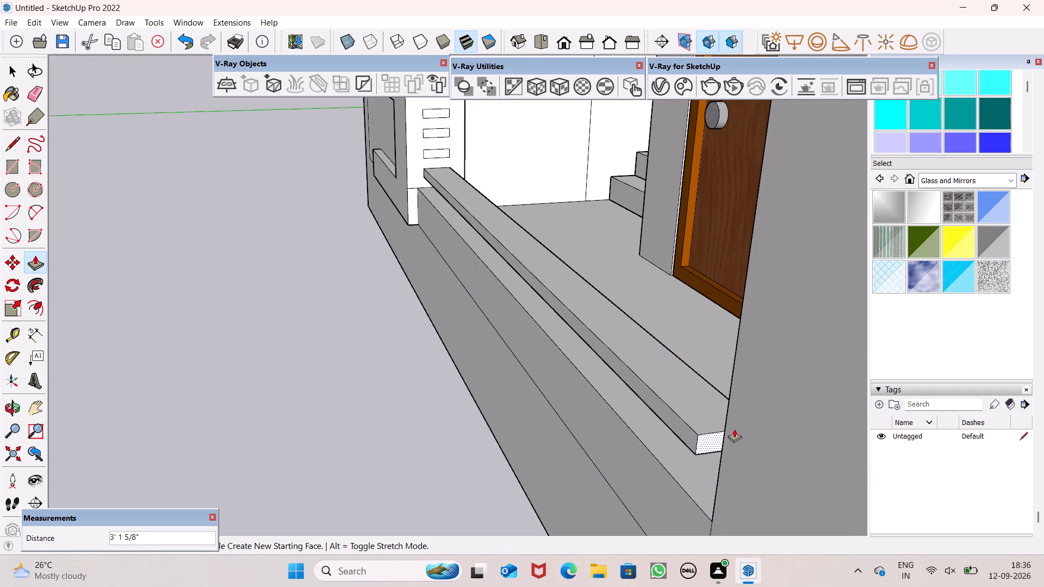
{"action": "left_click_drag", "start_coordinate": [734, 429], "coordinate": [759, 458]}
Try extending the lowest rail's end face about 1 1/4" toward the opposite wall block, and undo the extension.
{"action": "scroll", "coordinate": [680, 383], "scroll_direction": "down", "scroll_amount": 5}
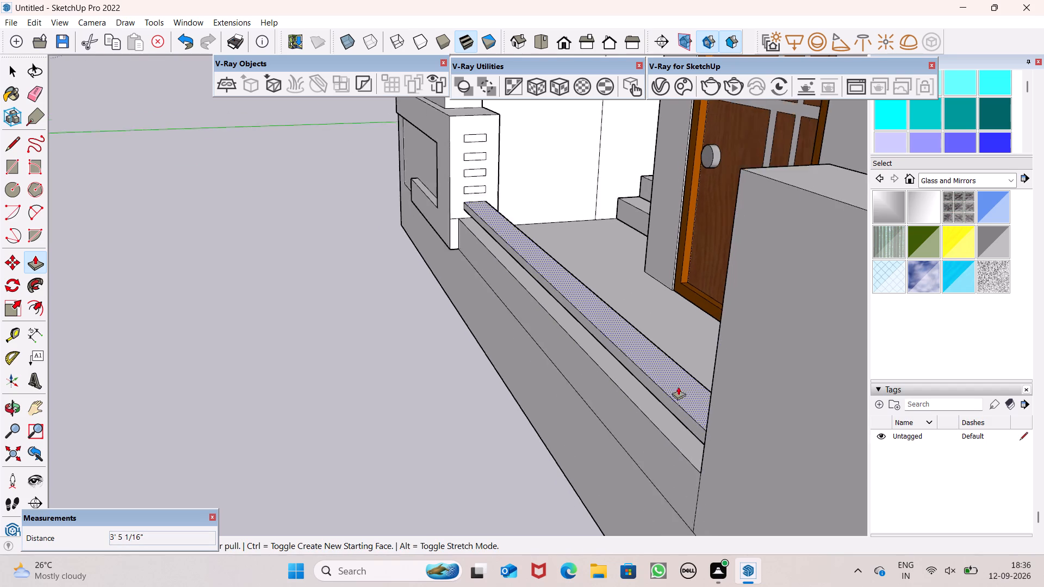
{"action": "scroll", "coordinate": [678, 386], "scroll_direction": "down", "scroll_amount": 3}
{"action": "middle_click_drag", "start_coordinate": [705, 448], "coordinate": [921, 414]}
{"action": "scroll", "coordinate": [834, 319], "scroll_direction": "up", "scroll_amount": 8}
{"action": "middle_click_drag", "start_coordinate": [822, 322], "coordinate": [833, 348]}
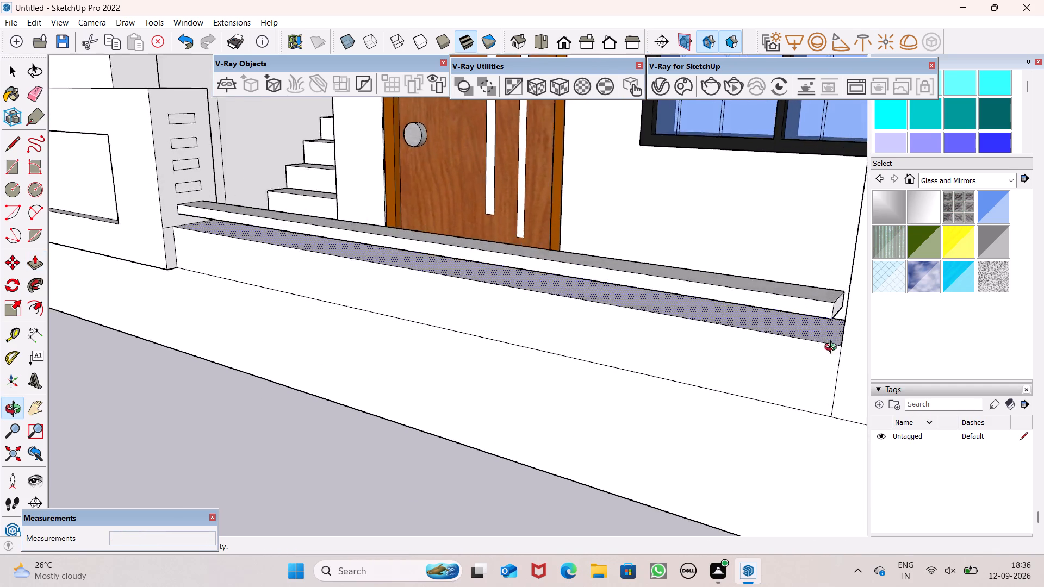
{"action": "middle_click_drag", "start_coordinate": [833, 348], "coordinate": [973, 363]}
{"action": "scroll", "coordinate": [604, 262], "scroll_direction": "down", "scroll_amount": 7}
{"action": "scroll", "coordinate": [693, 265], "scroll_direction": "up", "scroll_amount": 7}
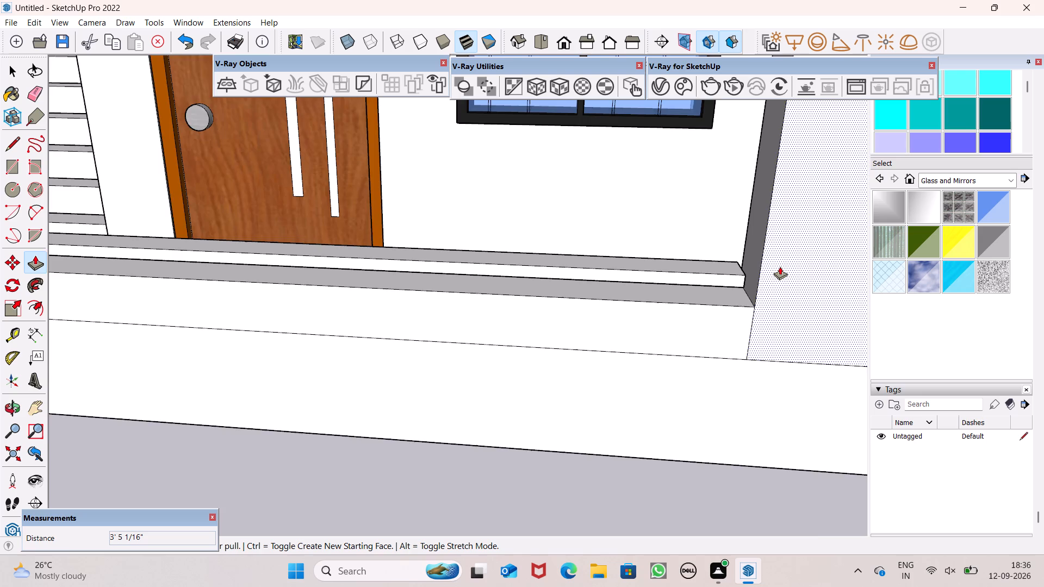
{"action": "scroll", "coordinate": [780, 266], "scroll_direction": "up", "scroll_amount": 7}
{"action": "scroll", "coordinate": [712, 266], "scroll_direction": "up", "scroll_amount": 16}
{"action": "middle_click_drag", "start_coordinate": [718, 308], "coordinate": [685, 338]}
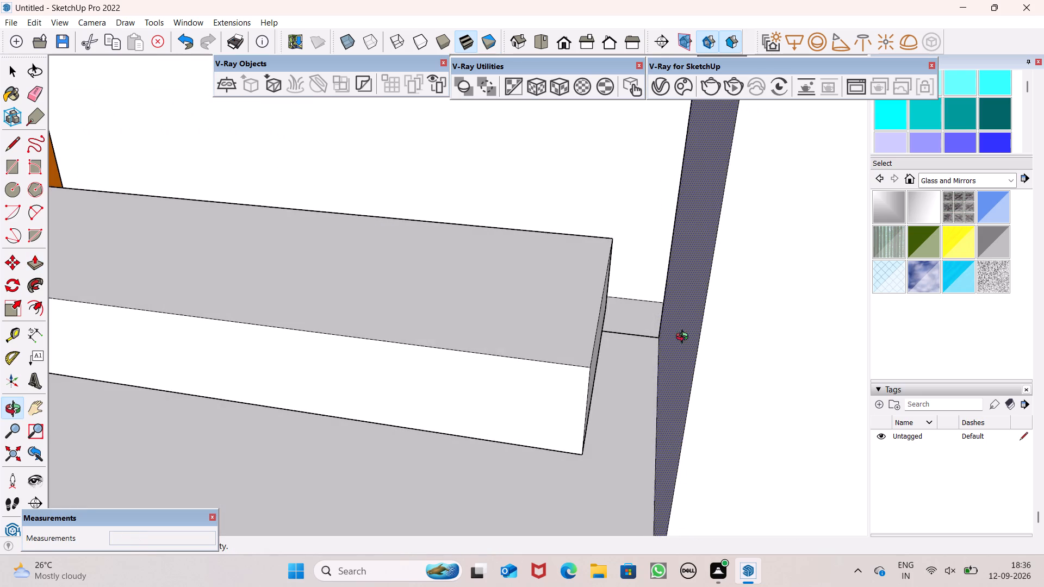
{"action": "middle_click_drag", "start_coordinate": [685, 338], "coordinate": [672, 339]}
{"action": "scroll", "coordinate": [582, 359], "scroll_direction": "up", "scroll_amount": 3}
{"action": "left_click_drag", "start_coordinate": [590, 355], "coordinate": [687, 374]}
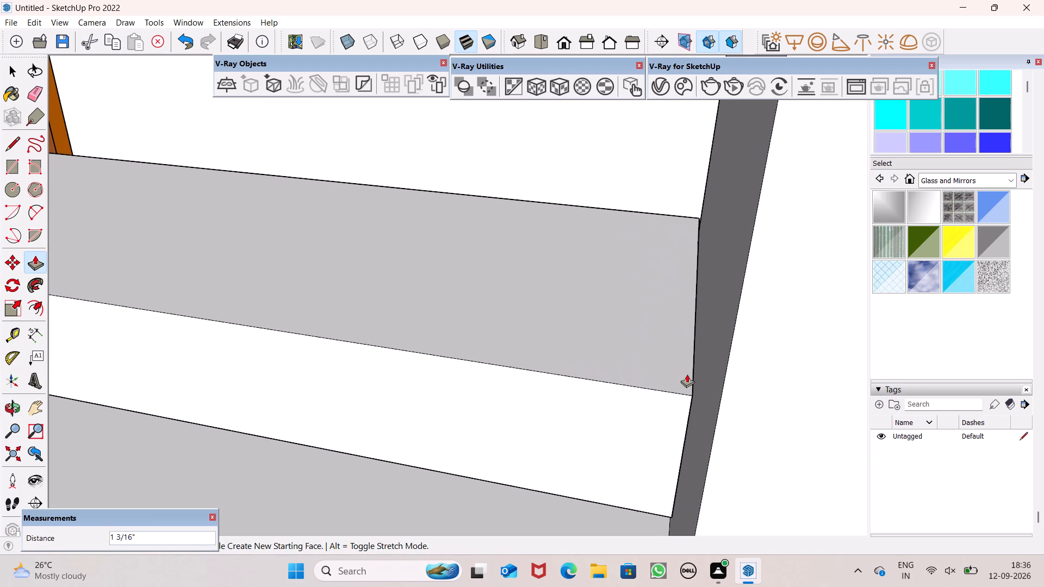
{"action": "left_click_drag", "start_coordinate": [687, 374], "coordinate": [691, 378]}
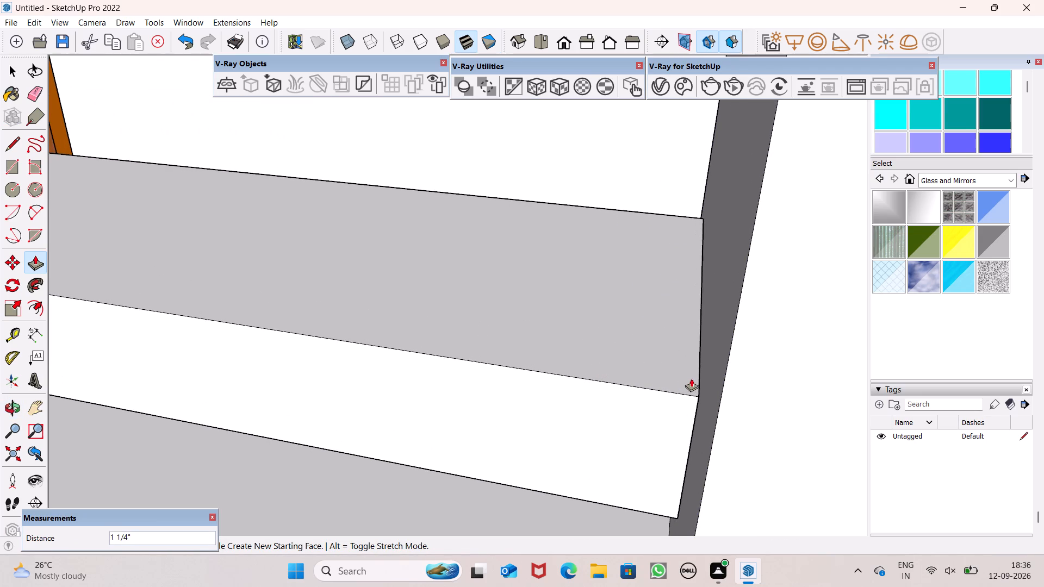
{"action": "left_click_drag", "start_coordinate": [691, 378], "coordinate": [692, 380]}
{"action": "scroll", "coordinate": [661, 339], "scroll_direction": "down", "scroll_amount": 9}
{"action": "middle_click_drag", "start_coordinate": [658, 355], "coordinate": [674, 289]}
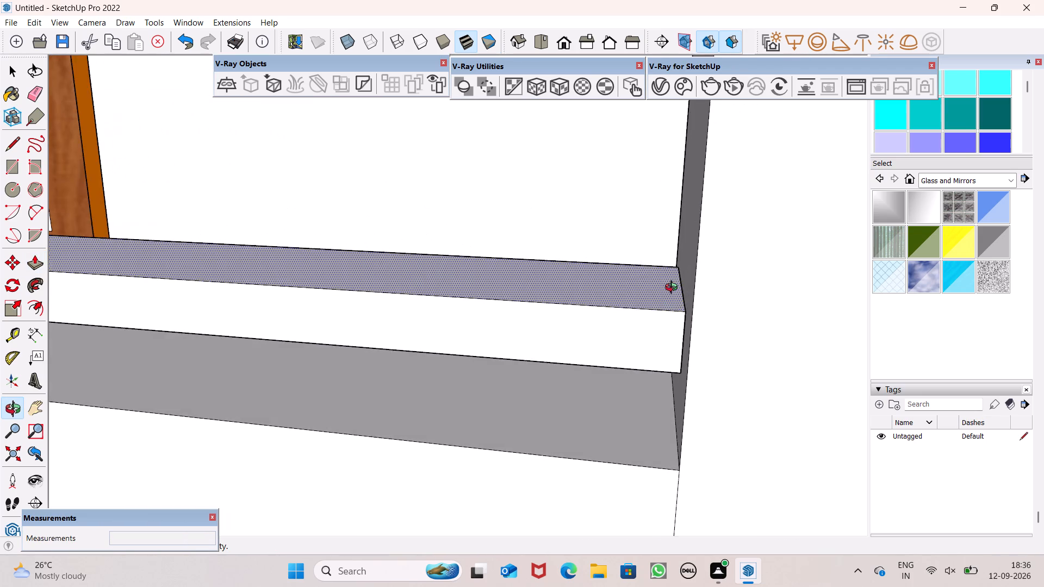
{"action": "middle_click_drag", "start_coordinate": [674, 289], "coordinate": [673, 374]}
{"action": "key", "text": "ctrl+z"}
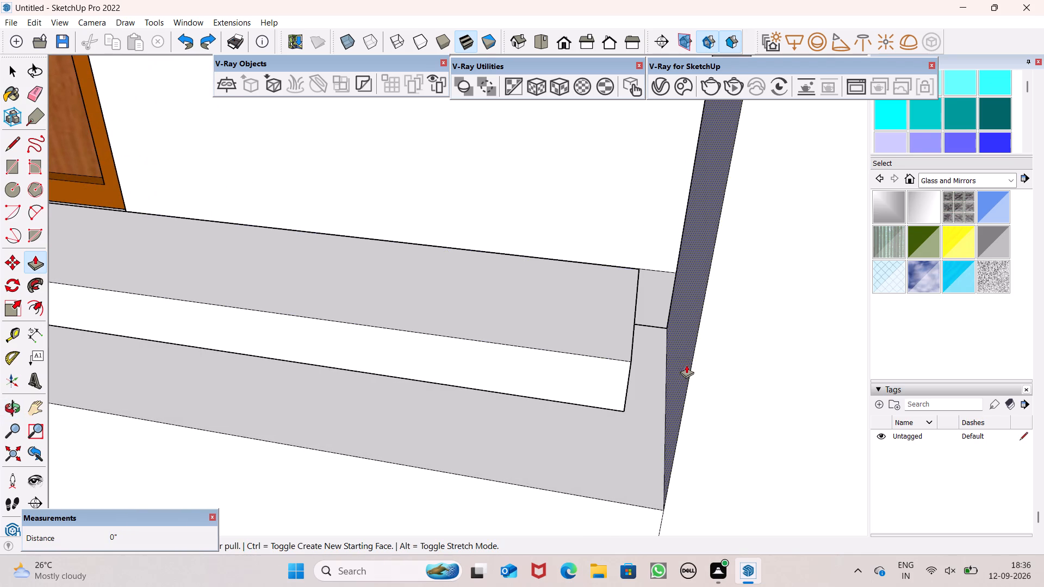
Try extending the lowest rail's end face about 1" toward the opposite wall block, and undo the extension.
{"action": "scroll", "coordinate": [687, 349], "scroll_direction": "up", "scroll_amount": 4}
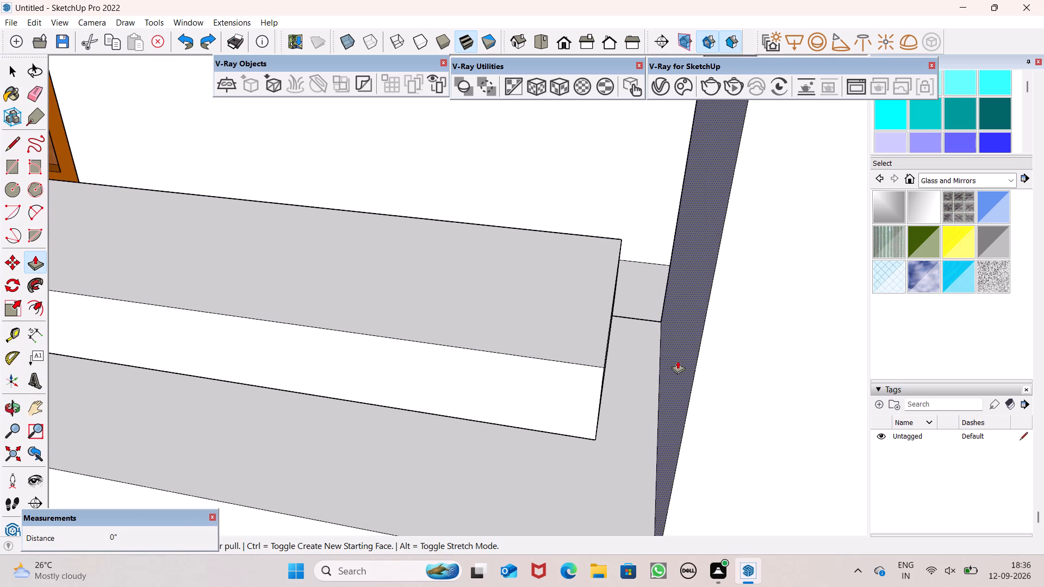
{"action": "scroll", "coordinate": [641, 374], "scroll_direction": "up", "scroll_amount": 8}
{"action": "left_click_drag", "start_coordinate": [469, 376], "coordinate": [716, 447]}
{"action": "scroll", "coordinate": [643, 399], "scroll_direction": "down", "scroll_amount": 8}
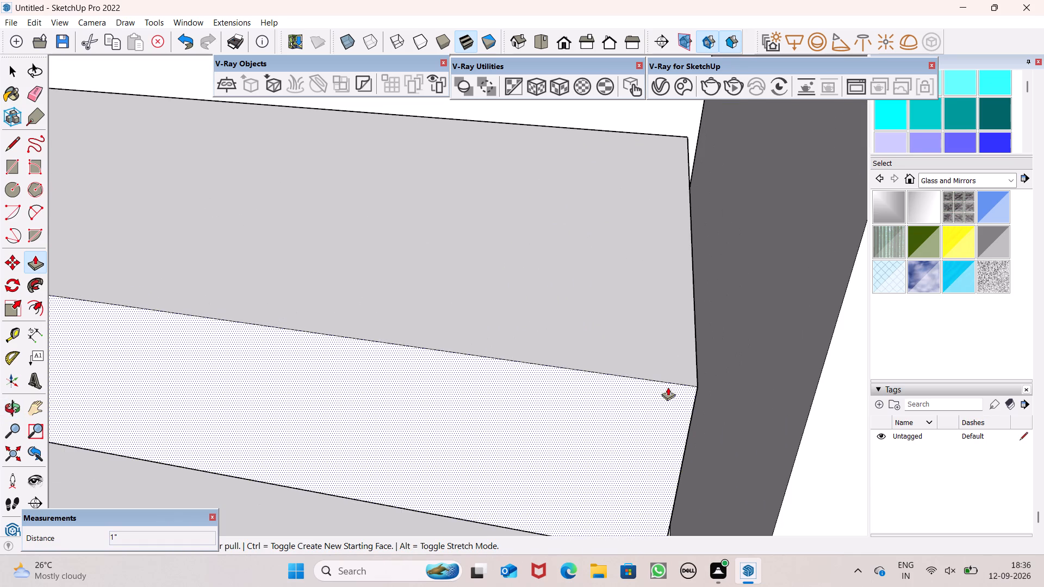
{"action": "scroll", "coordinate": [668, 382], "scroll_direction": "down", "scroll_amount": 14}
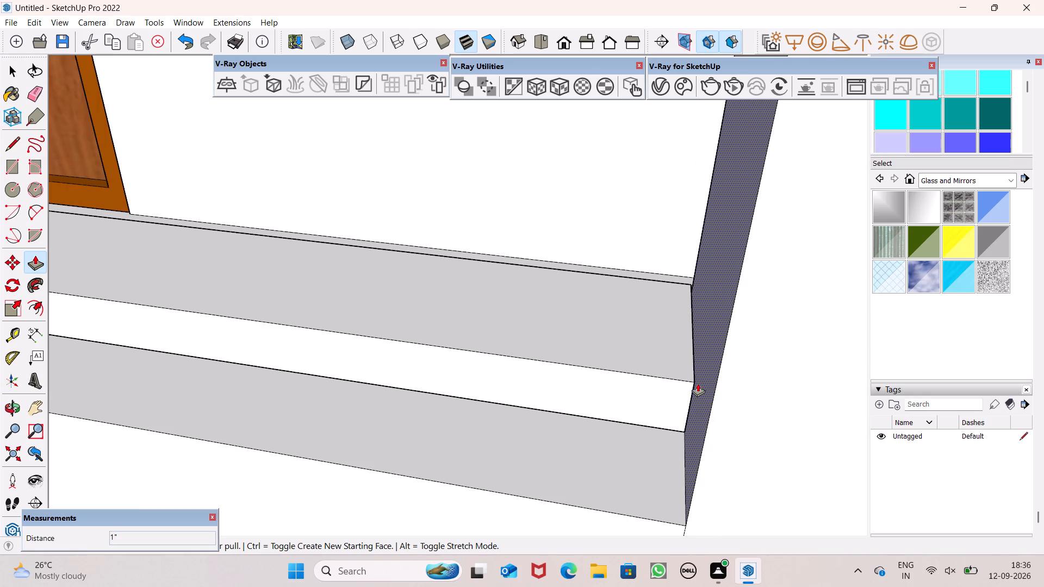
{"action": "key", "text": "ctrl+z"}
Extend the lowest rail's end face about 2 1/2" to close the gap to the opposite wall block.
{"action": "scroll", "coordinate": [658, 372], "scroll_direction": "up", "scroll_amount": 2}
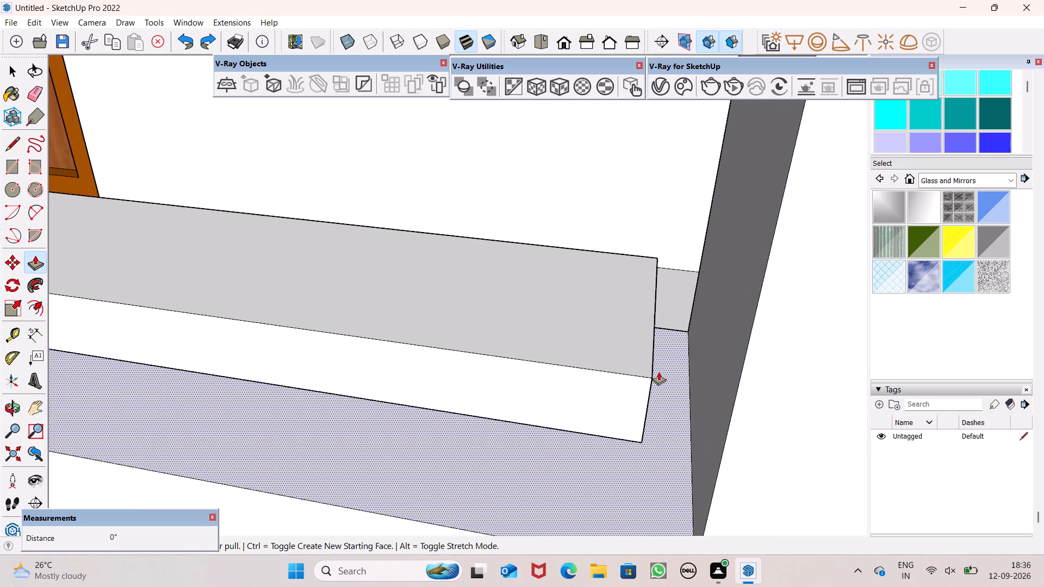
{"action": "scroll", "coordinate": [682, 371], "scroll_direction": "down", "scroll_amount": 6}
{"action": "middle_click_drag", "start_coordinate": [684, 380], "coordinate": [643, 419]}
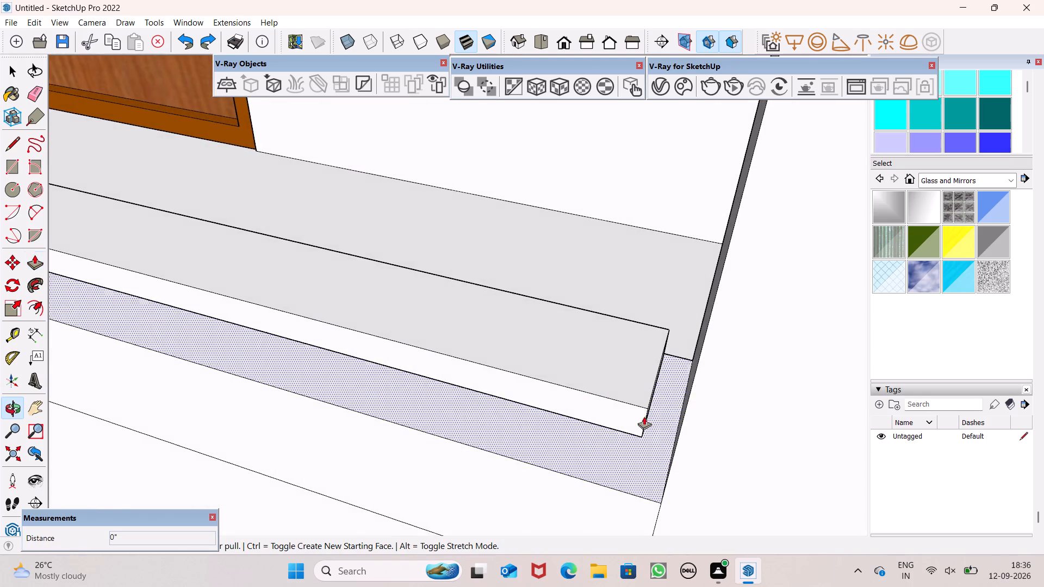
{"action": "scroll", "coordinate": [657, 405], "scroll_direction": "up", "scroll_amount": 4}
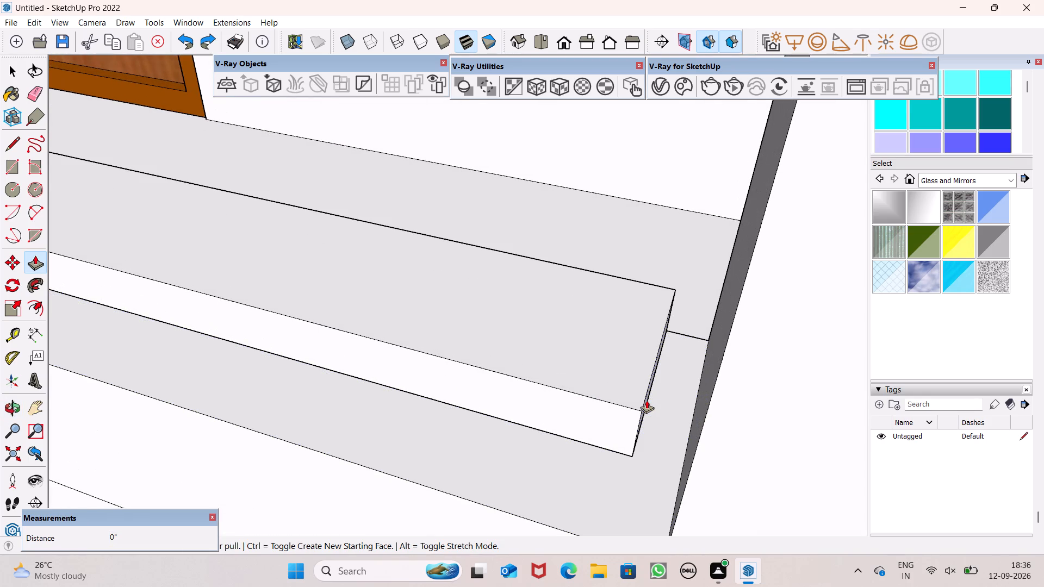
{"action": "left_click_drag", "start_coordinate": [647, 400], "coordinate": [748, 424]}
{"action": "scroll", "coordinate": [513, 344], "scroll_direction": "down", "scroll_amount": 8}
{"action": "scroll", "coordinate": [587, 351], "scroll_direction": "down", "scroll_amount": 9}
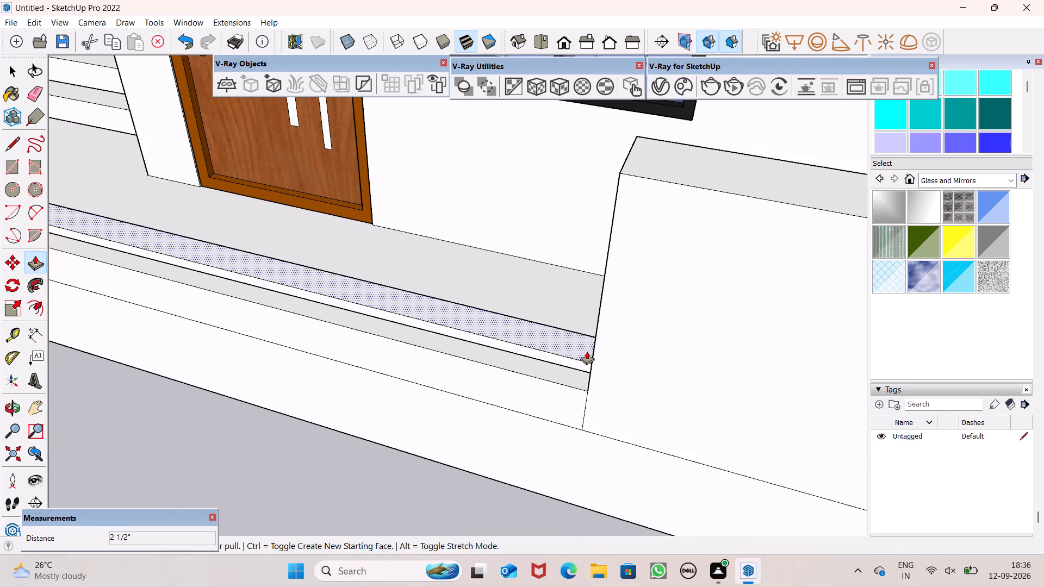
{"action": "scroll", "coordinate": [420, 278], "scroll_direction": "down", "scroll_amount": 8}
Extrude the second-lowest rectangle on the block's end face about 7' 8 1/16" above the first rail.
{"action": "scroll", "coordinate": [239, 238], "scroll_direction": "up", "scroll_amount": 7}
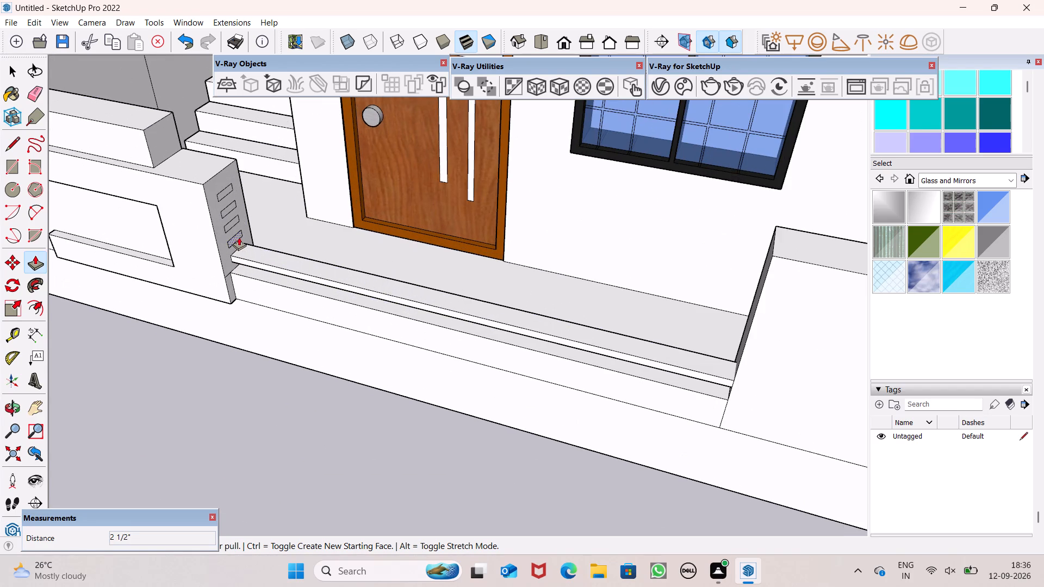
{"action": "scroll", "coordinate": [240, 220], "scroll_direction": "up", "scroll_amount": 7}
{"action": "scroll", "coordinate": [246, 249], "scroll_direction": "down", "scroll_amount": 4}
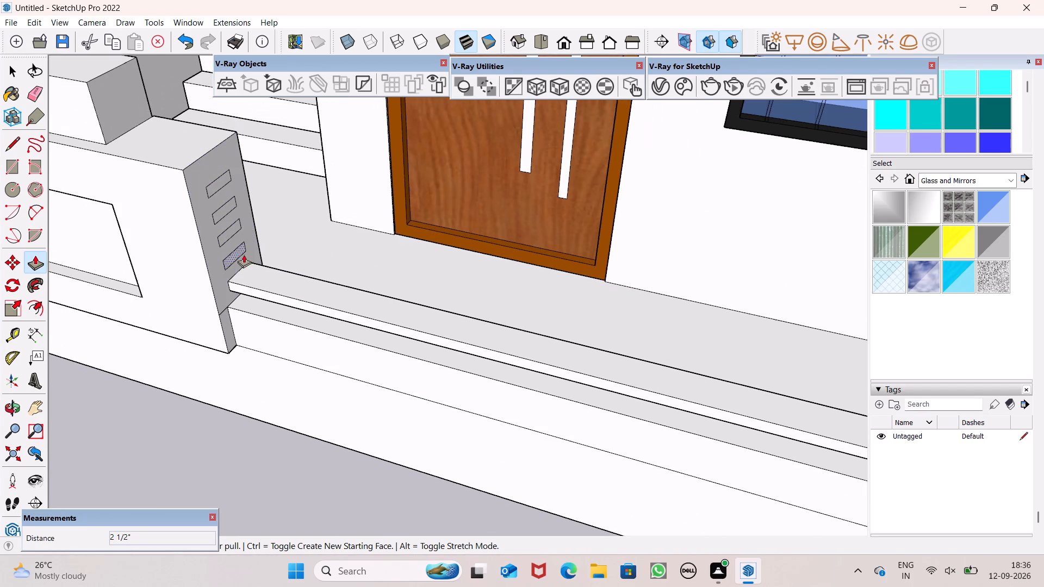
{"action": "left_click_drag", "start_coordinate": [238, 252], "coordinate": [980, 461]}
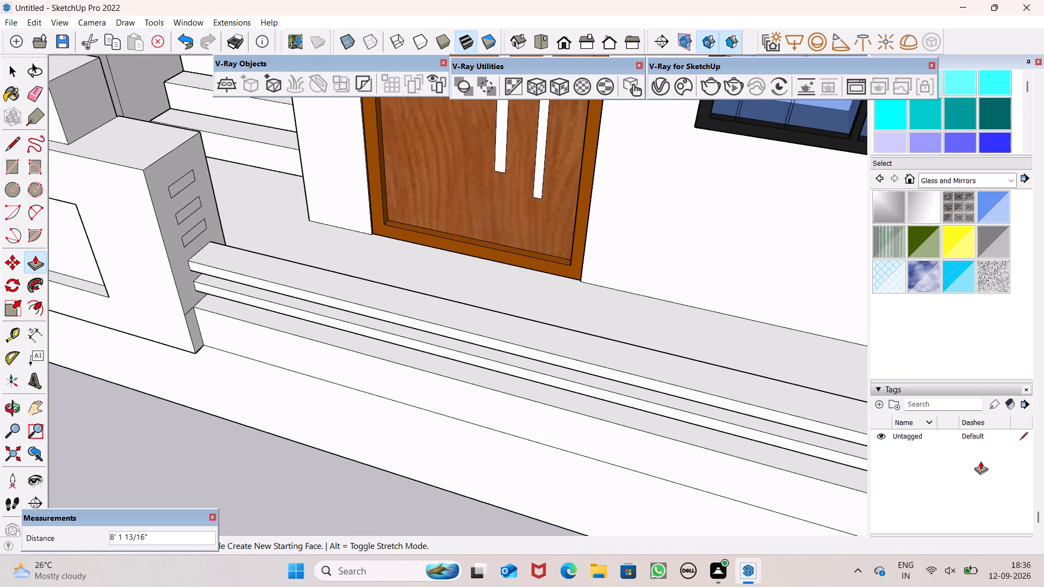
{"action": "left_click_drag", "start_coordinate": [980, 461], "coordinate": [919, 446]}
{"action": "scroll", "coordinate": [428, 312], "scroll_direction": "down", "scroll_amount": 8}
{"action": "scroll", "coordinate": [697, 392], "scroll_direction": "up", "scroll_amount": 8}
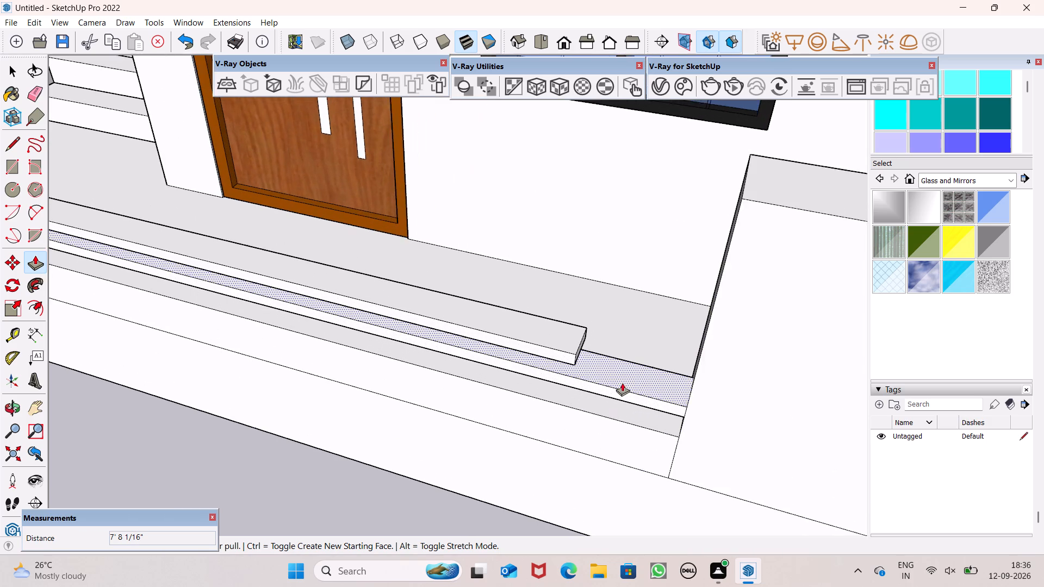
Extend the second-lowest rail's end face about 1' 1 1/16" to close the gap to the opposite wall block.
{"action": "scroll", "coordinate": [609, 357], "scroll_direction": "up", "scroll_amount": 6}
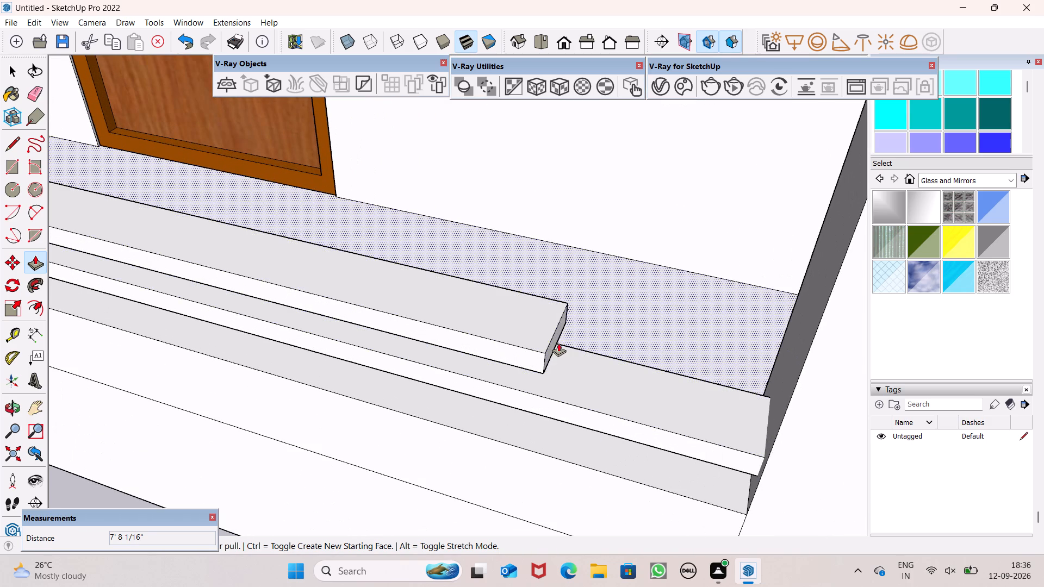
{"action": "left_click_drag", "start_coordinate": [553, 345], "coordinate": [800, 376]}
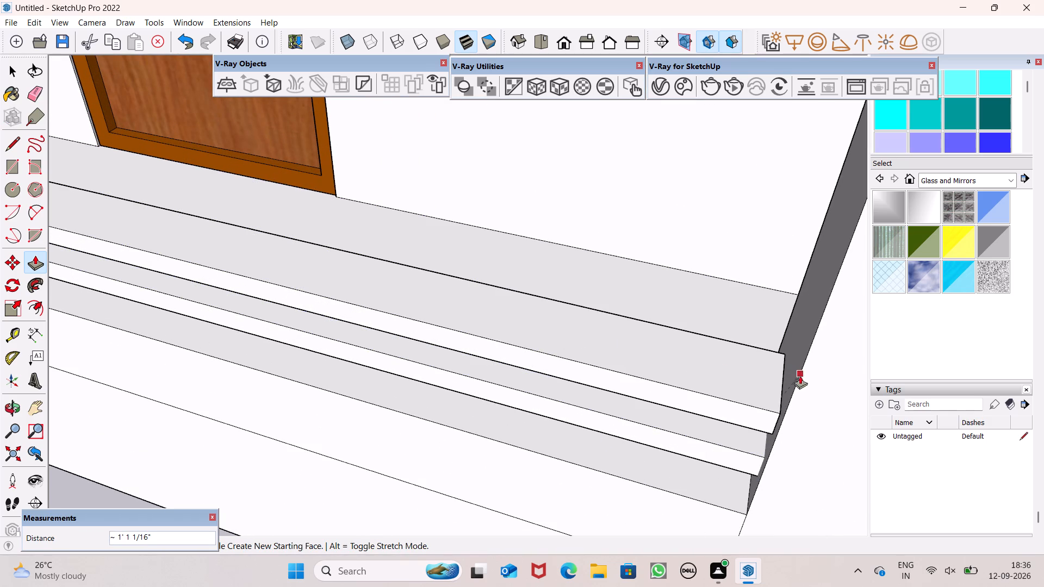
{"action": "left_click_drag", "start_coordinate": [800, 376], "coordinate": [785, 376]}
Extrude the third rectangle from the bottom of the block's end face about 9' 1 1/2" to the opposite wall block.
{"action": "scroll", "coordinate": [685, 348], "scroll_direction": "down", "scroll_amount": 8}
{"action": "scroll", "coordinate": [296, 249], "scroll_direction": "down", "scroll_amount": 4}
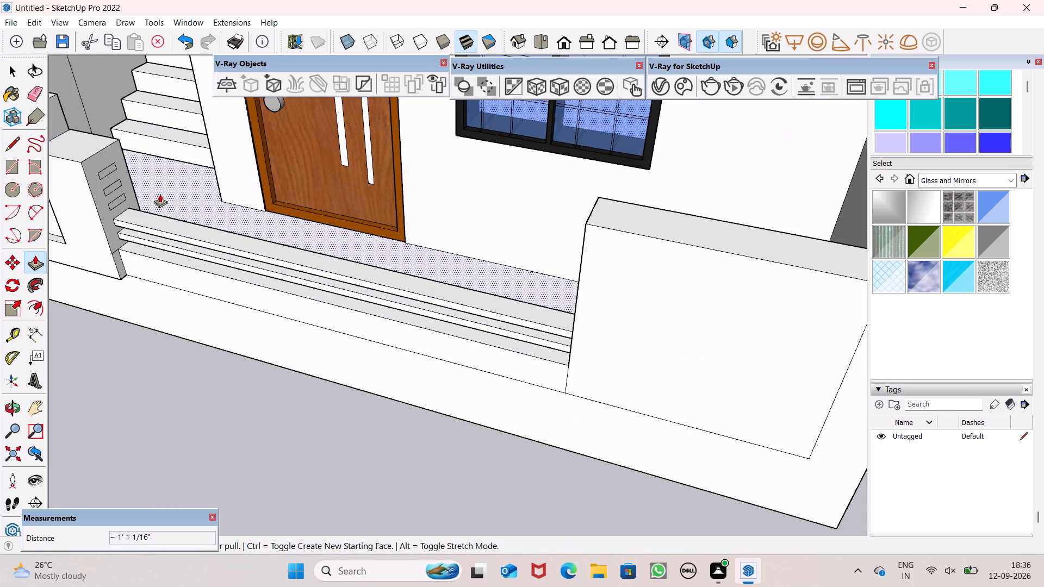
{"action": "scroll", "coordinate": [158, 193], "scroll_direction": "up", "scroll_amount": 5}
{"action": "left_click_drag", "start_coordinate": [110, 209], "coordinate": [1026, 446]}
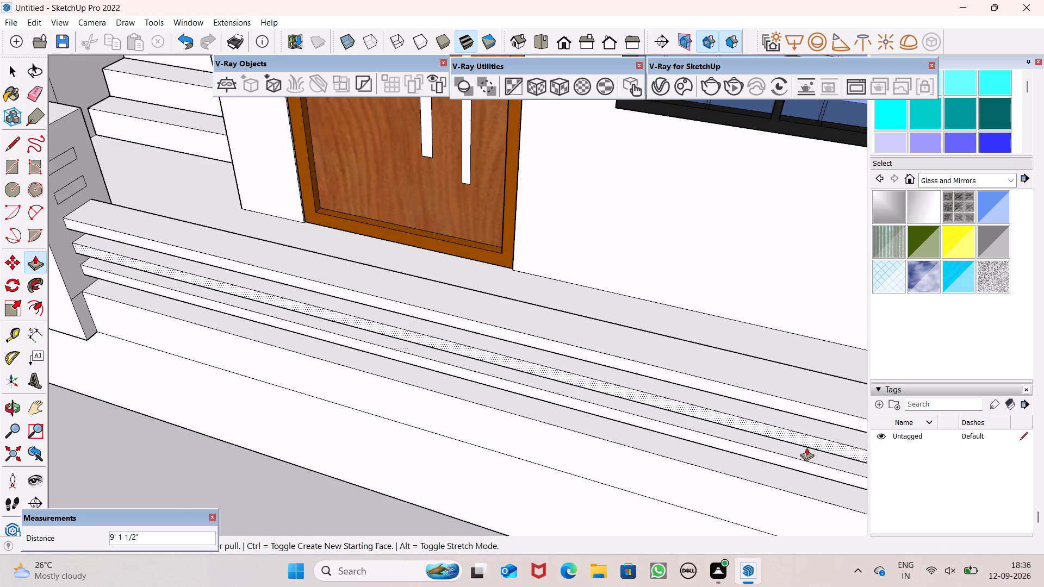
Extrude the fourth rectangle from the bottom about 6' 5 11/16", plus about 2' 4 15/16" more to reach the opposite wall block.
{"action": "scroll", "coordinate": [569, 353], "scroll_direction": "down", "scroll_amount": 9}
{"action": "middle_click_drag", "start_coordinate": [692, 413], "coordinate": [690, 347]}
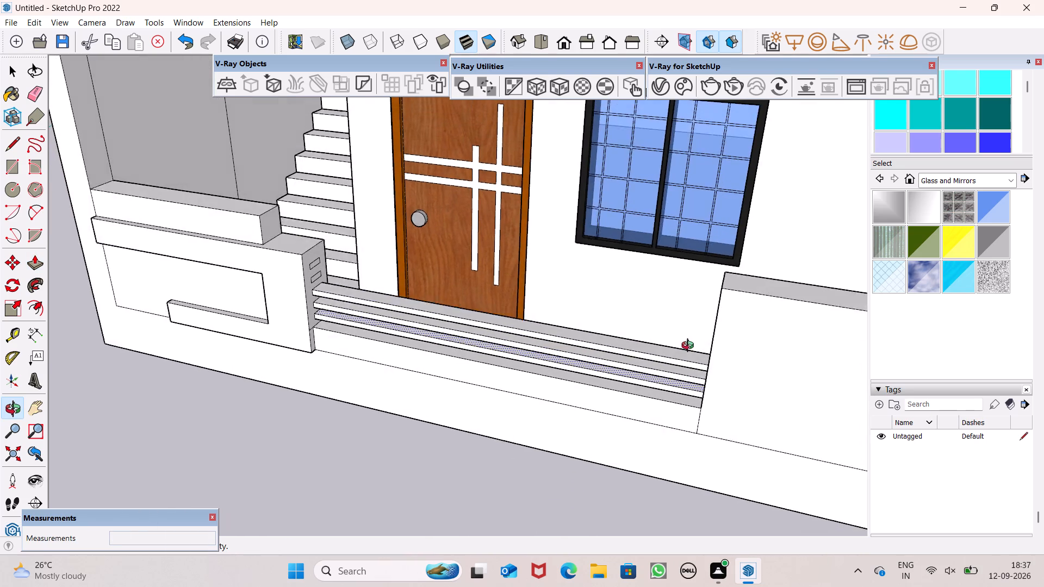
{"action": "middle_click_drag", "start_coordinate": [690, 347], "coordinate": [693, 335]}
{"action": "scroll", "coordinate": [313, 273], "scroll_direction": "up", "scroll_amount": 8}
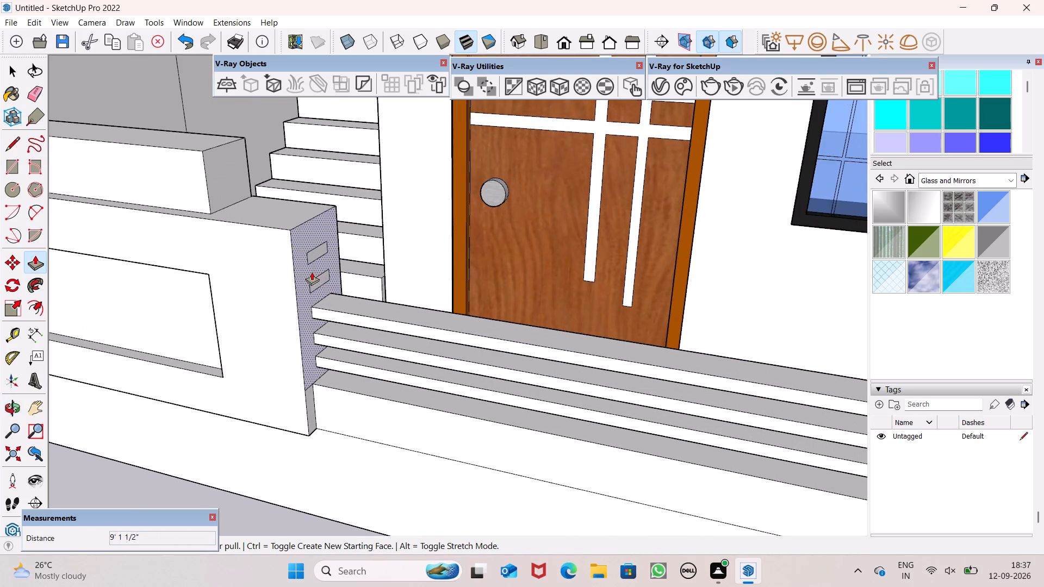
{"action": "left_click_drag", "start_coordinate": [322, 277], "coordinate": [1043, 370]}
{"action": "scroll", "coordinate": [530, 298], "scroll_direction": "down", "scroll_amount": 9}
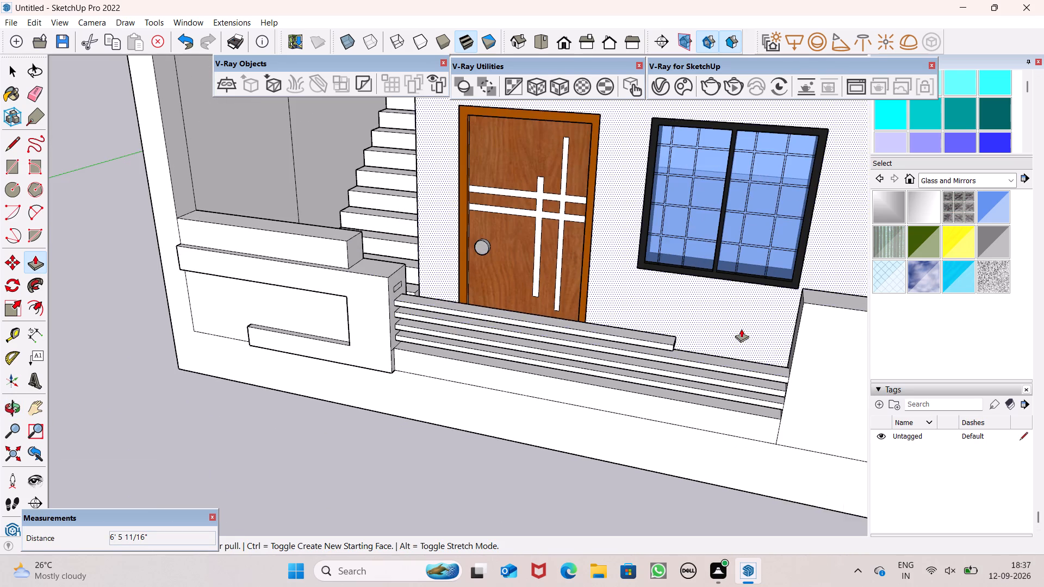
{"action": "scroll", "coordinate": [776, 338], "scroll_direction": "up", "scroll_amount": 5}
{"action": "left_click_drag", "start_coordinate": [576, 351], "coordinate": [662, 372]}
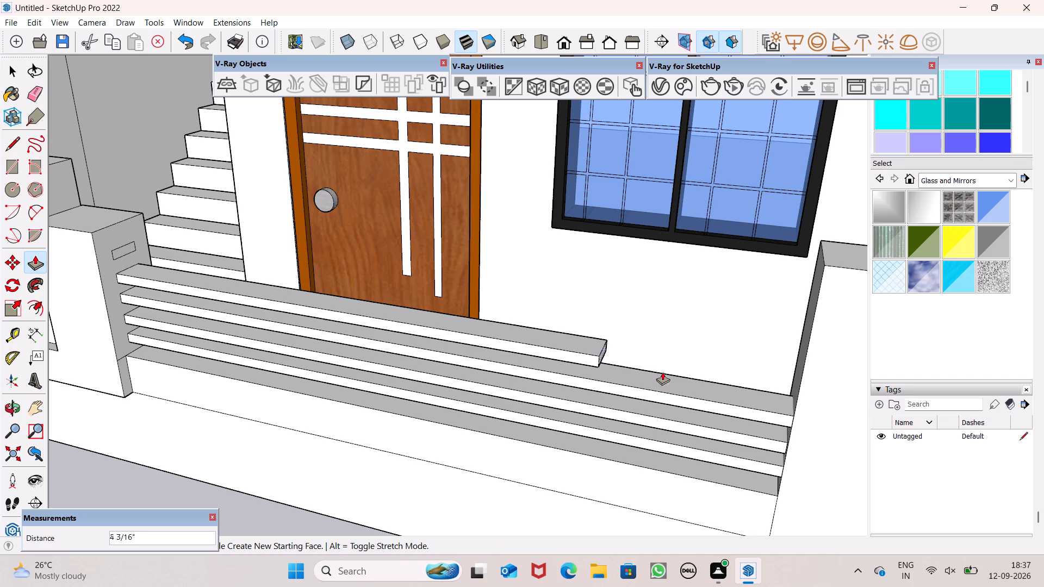
{"action": "left_click_drag", "start_coordinate": [662, 372], "coordinate": [811, 388]}
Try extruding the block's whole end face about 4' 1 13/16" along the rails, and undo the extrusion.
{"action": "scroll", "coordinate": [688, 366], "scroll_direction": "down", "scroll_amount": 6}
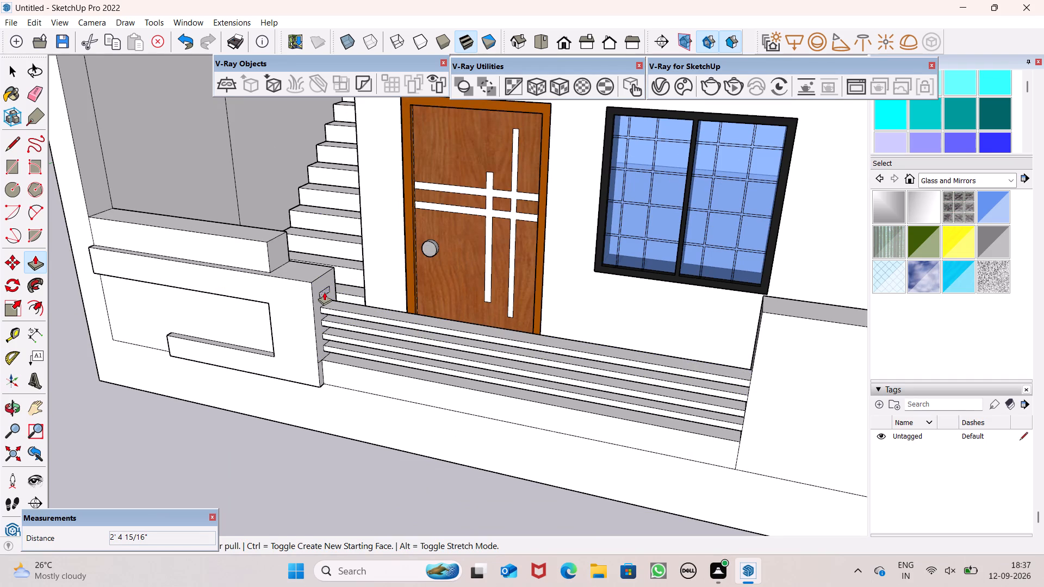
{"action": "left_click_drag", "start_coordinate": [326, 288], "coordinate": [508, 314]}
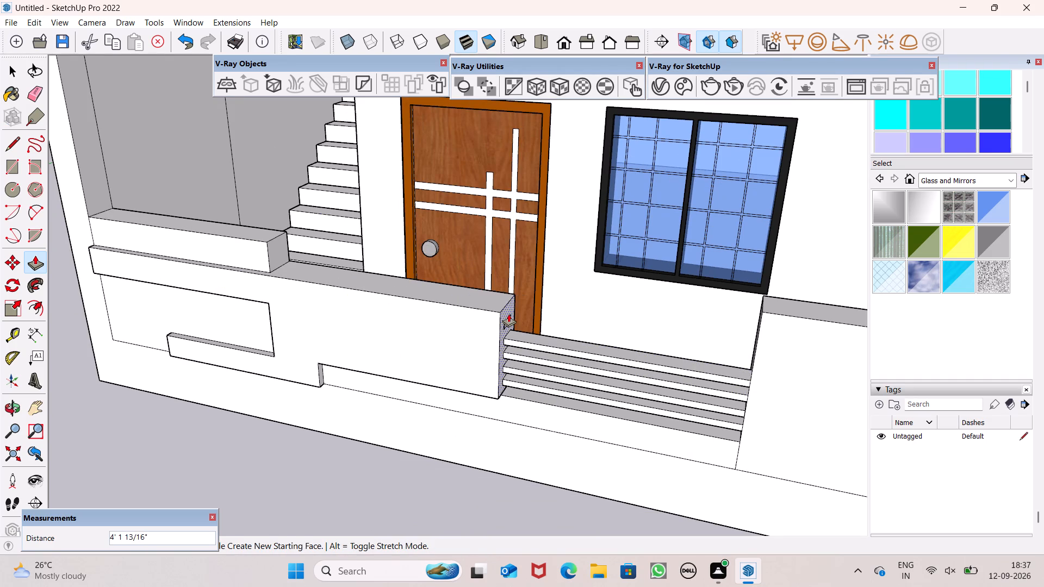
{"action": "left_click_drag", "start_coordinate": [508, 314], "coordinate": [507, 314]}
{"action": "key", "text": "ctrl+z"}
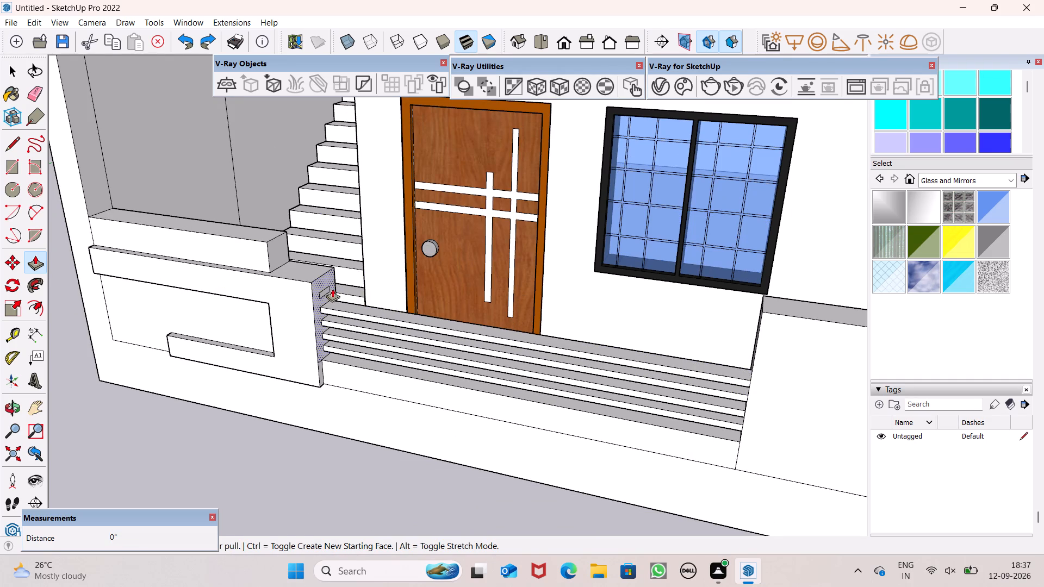
Extrude the fifth rectangle on the block's end face to the opposite wall block as the fifth horizontal rail.
{"action": "left_click_drag", "start_coordinate": [326, 290], "coordinate": [791, 352]}
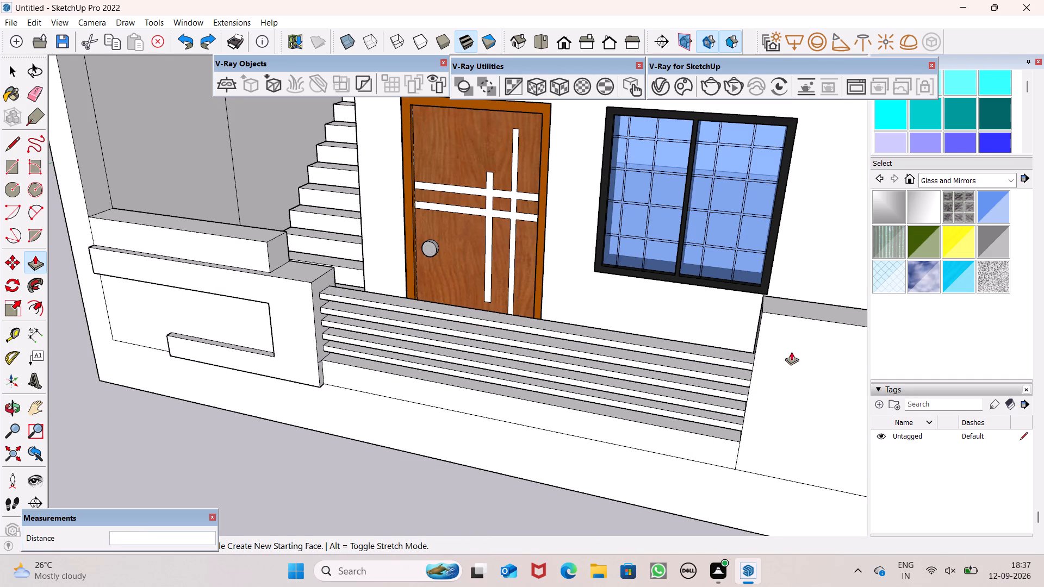
{"action": "left_click_drag", "start_coordinate": [791, 352], "coordinate": [758, 353]}
Examine the five horizontal rails between the low wall blocks from above and from the front.
{"action": "scroll", "coordinate": [667, 364], "scroll_direction": "down", "scroll_amount": 15}
{"action": "middle_click_drag", "start_coordinate": [767, 427], "coordinate": [854, 532]}
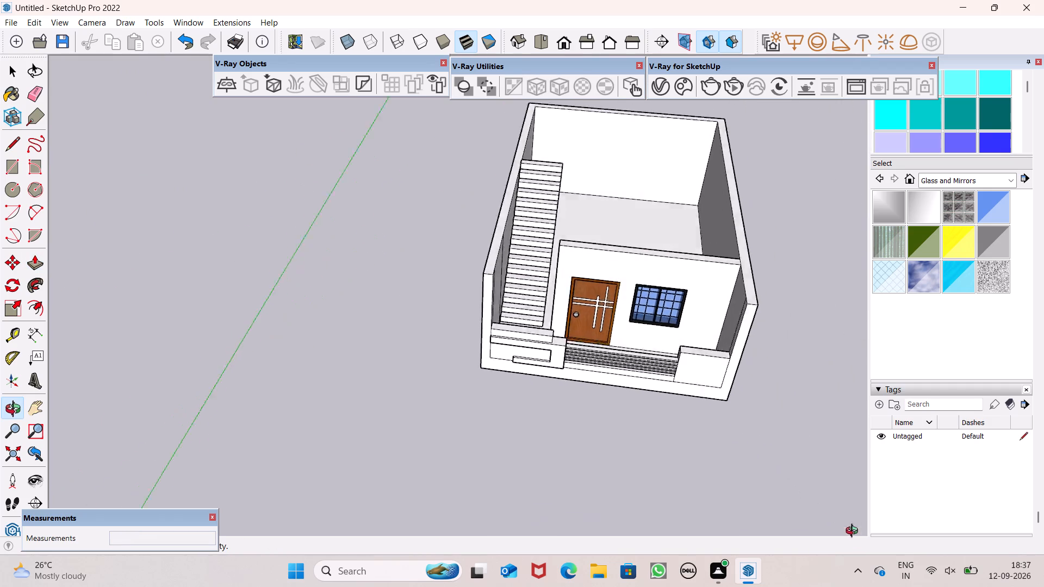
{"action": "middle_click_drag", "start_coordinate": [854, 532], "coordinate": [691, 344]}
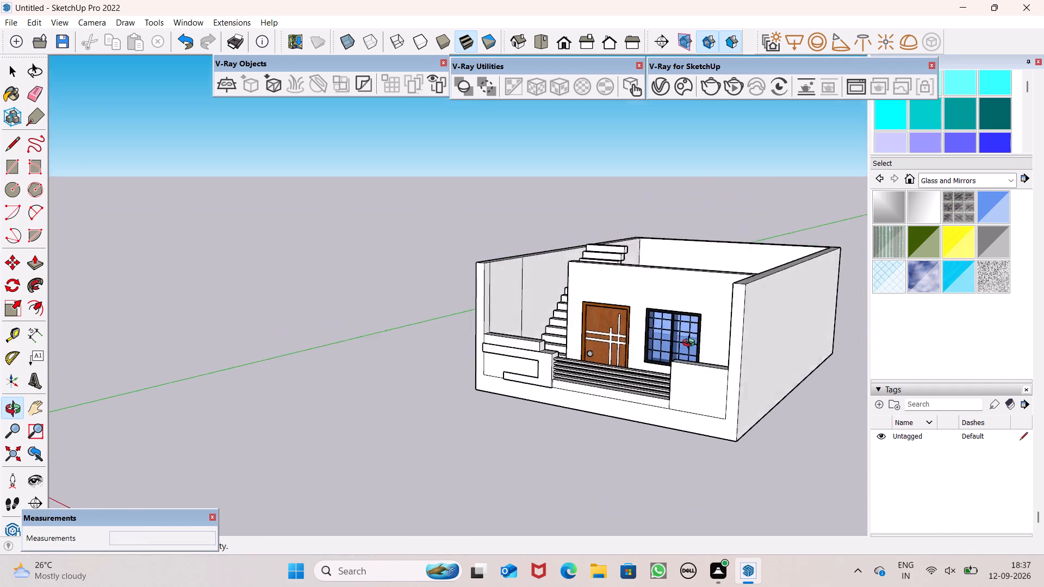
{"action": "middle_click_drag", "start_coordinate": [691, 344], "coordinate": [712, 321]}
{"action": "key", "text": "space"}
{"action": "scroll", "coordinate": [641, 357], "scroll_direction": "up", "scroll_amount": 13}
{"action": "scroll", "coordinate": [635, 349], "scroll_direction": "down", "scroll_amount": 5}
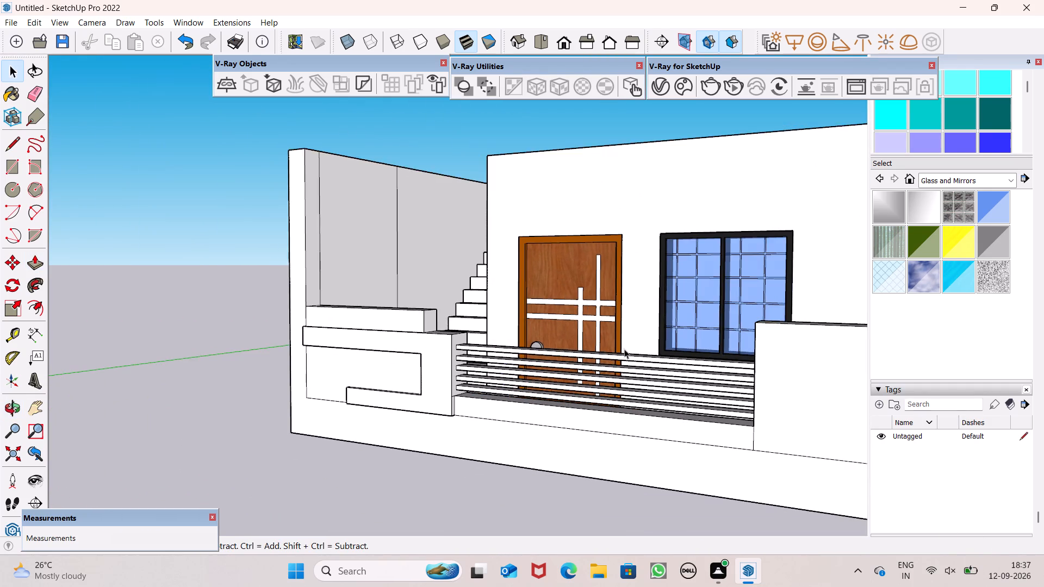
{"action": "scroll", "coordinate": [597, 354], "scroll_direction": "up", "scroll_amount": 3}
{"action": "scroll", "coordinate": [597, 354], "scroll_direction": "down", "scroll_amount": 4}
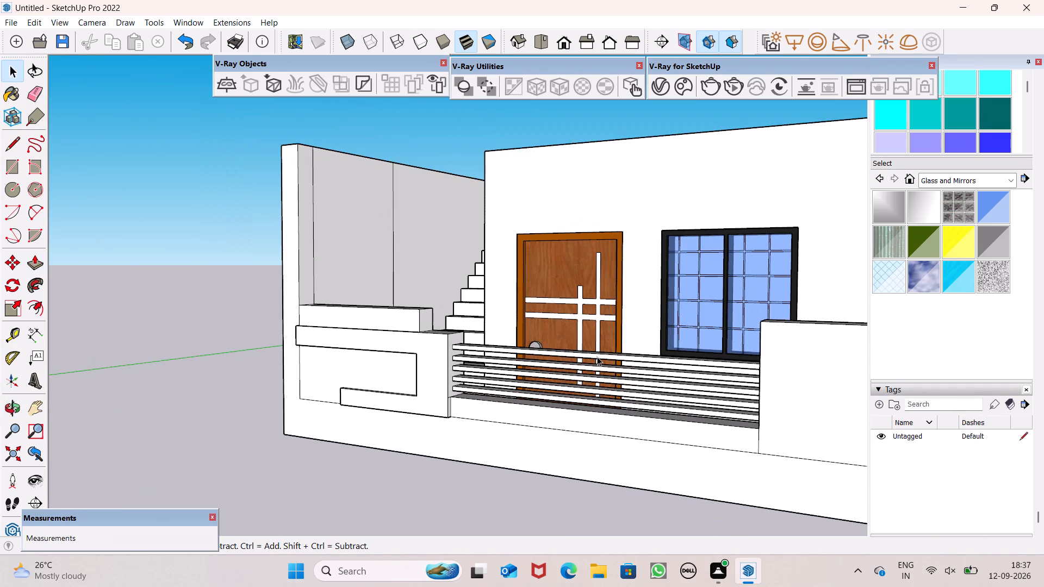
{"action": "scroll", "coordinate": [597, 358], "scroll_direction": "down", "scroll_amount": 2}
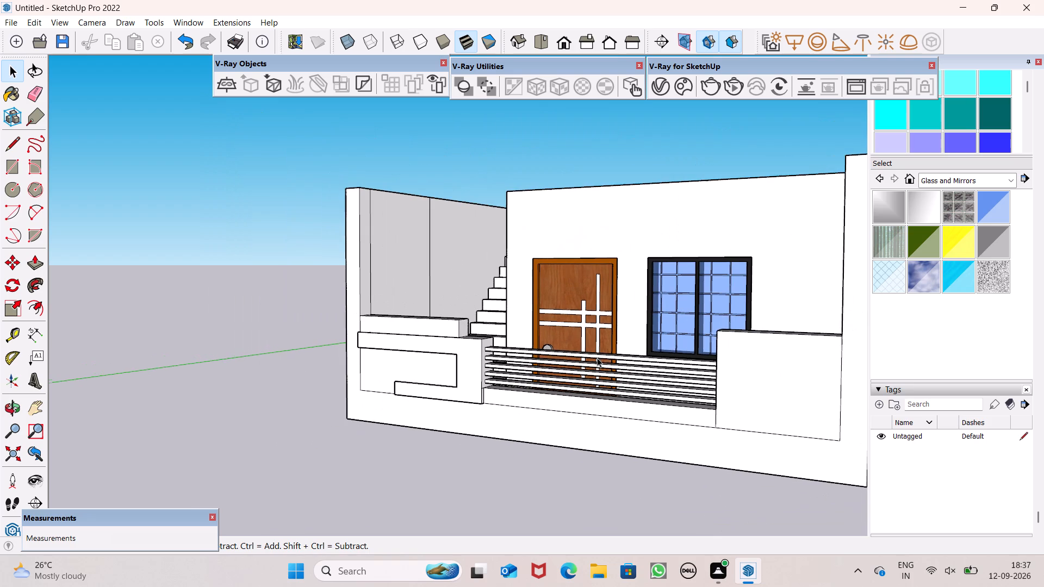
Draw a rectangle about 5 1/2" by 3 1/8" down from the top edge of the block's end face, above the fifth rail.
{"action": "scroll", "coordinate": [525, 346], "scroll_direction": "up", "scroll_amount": 9}
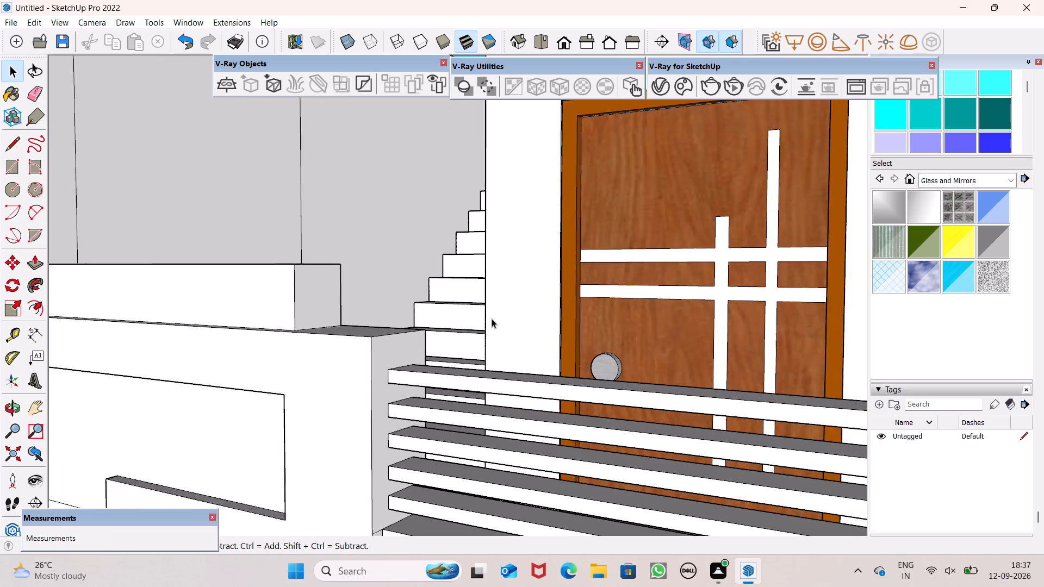
{"action": "scroll", "coordinate": [492, 319], "scroll_direction": "up", "scroll_amount": 2}
{"action": "left_click", "coordinate": [17, 168]}
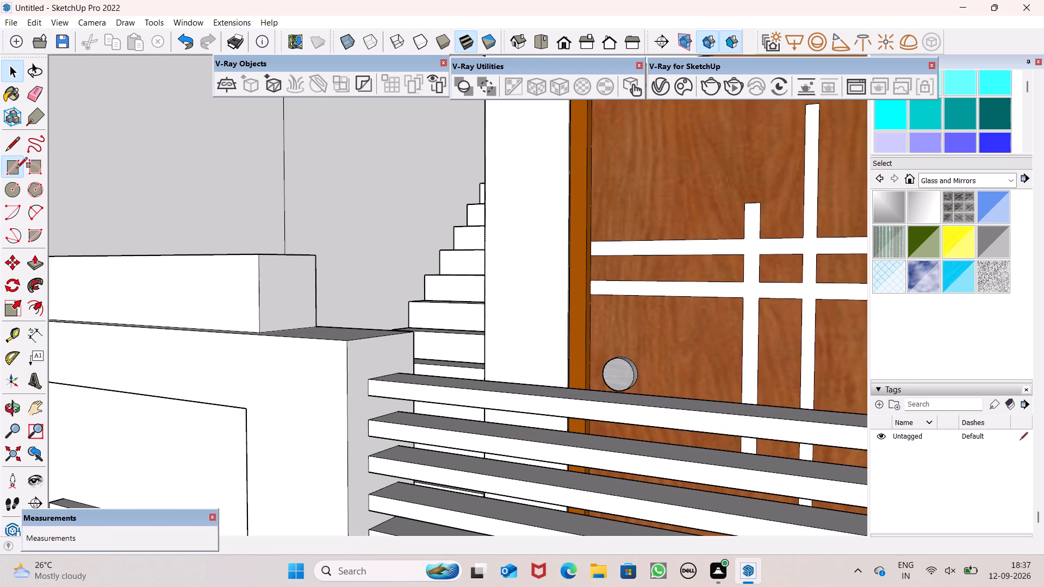
{"action": "middle_click_drag", "start_coordinate": [400, 388], "coordinate": [194, 473]}
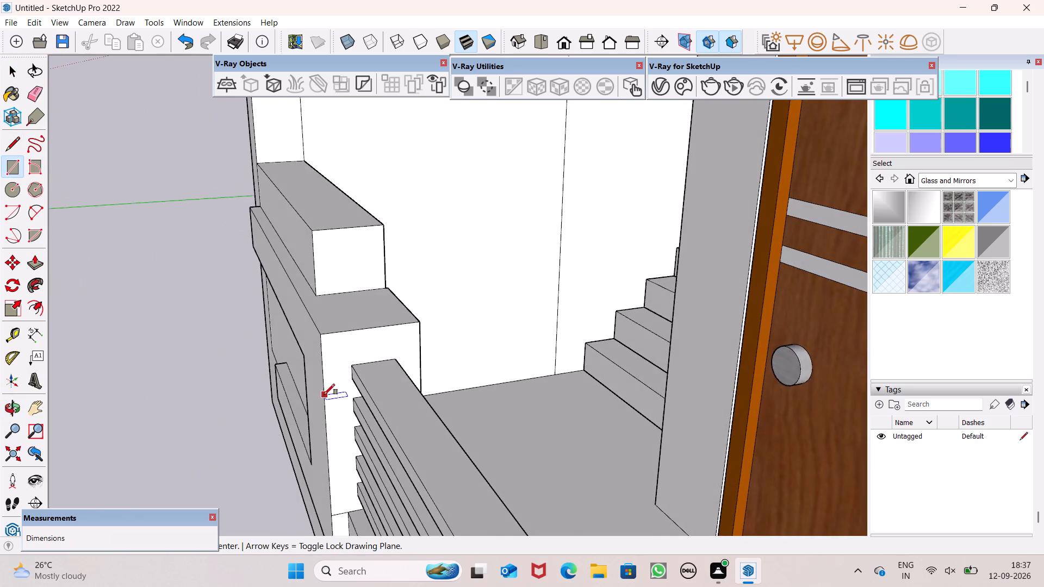
{"action": "scroll", "coordinate": [324, 392], "scroll_direction": "up", "scroll_amount": 7}
{"action": "left_click", "coordinate": [359, 280]}
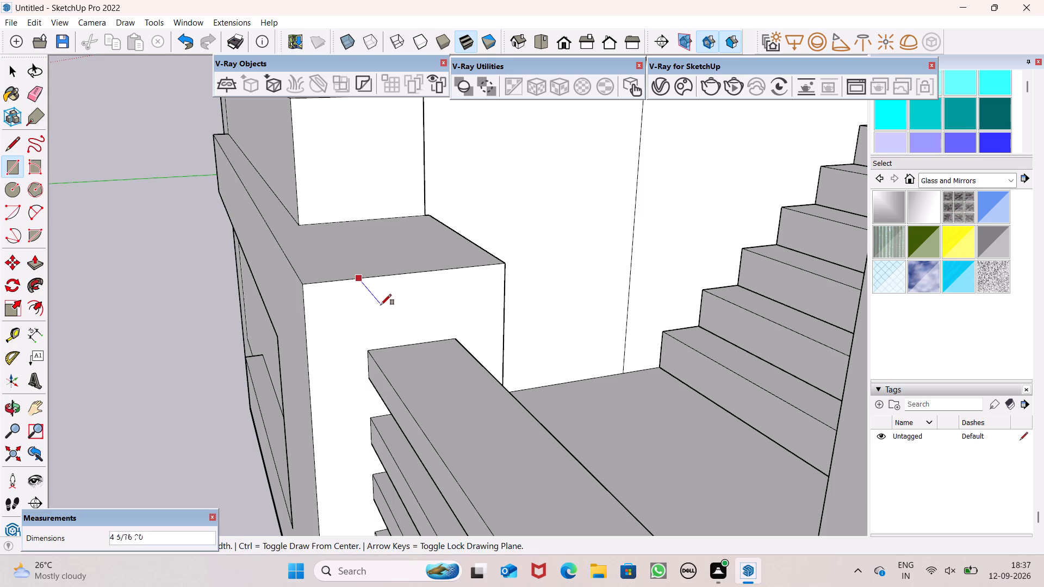
{"action": "left_click", "coordinate": [457, 322]}
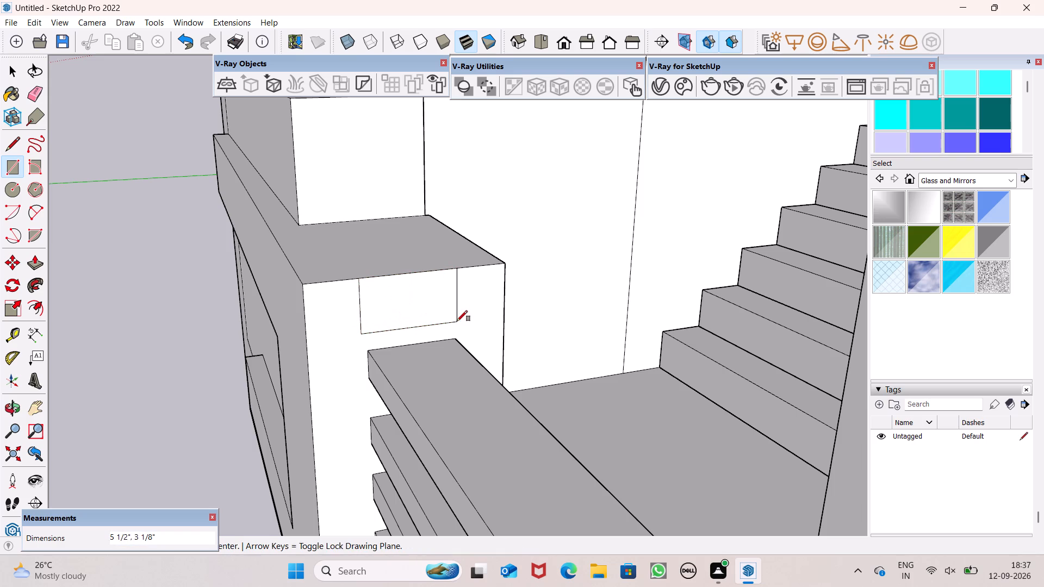
{"action": "key", "text": "space"}
{"action": "key", "text": "space"}
Extrude the new rectangle above the rails about 8' 9 1/8" to the opposite wall block as a top rail.
{"action": "scroll", "coordinate": [388, 293], "scroll_direction": "down", "scroll_amount": 8}
{"action": "scroll", "coordinate": [434, 297], "scroll_direction": "down", "scroll_amount": 15}
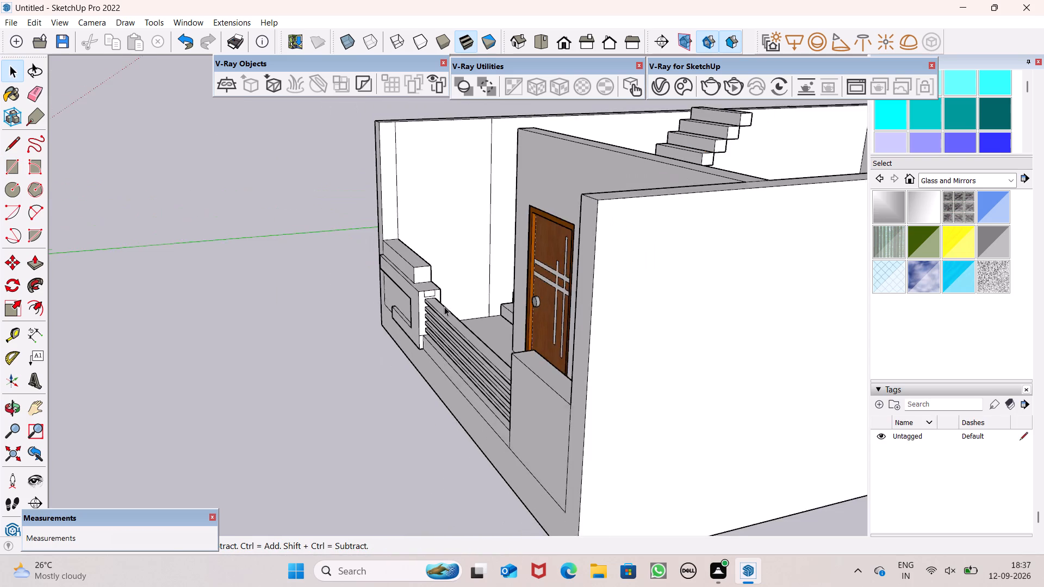
{"action": "scroll", "coordinate": [464, 315], "scroll_direction": "down", "scroll_amount": 5}
{"action": "middle_click_drag", "start_coordinate": [475, 351], "coordinate": [722, 408]}
{"action": "scroll", "coordinate": [573, 332], "scroll_direction": "up", "scroll_amount": 7}
{"action": "middle_click_drag", "start_coordinate": [596, 414], "coordinate": [657, 428]}
{"action": "scroll", "coordinate": [371, 283], "scroll_direction": "up", "scroll_amount": 7}
{"action": "scroll", "coordinate": [345, 279], "scroll_direction": "down", "scroll_amount": 5}
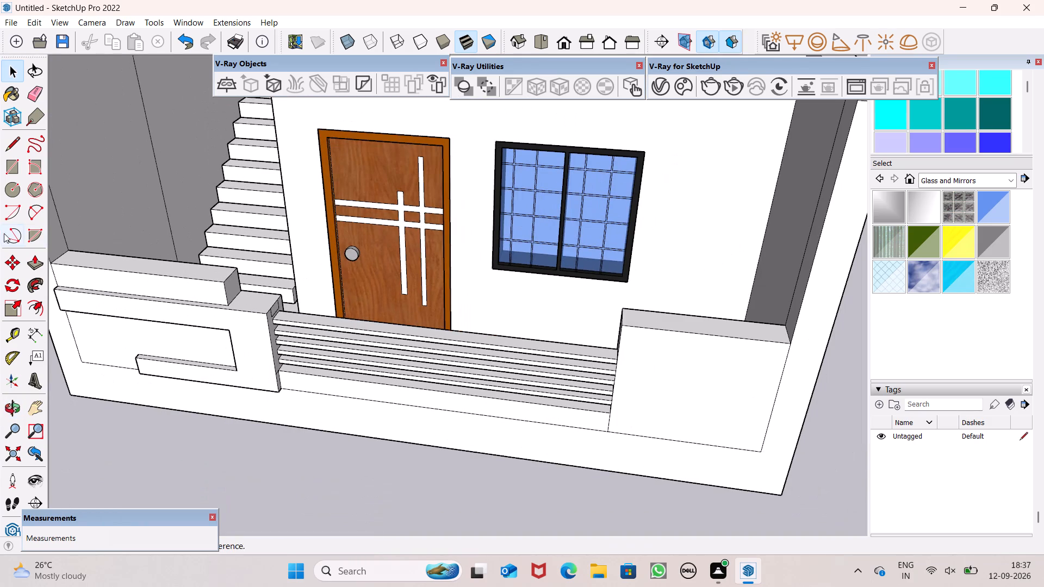
{"action": "left_click", "coordinate": [35, 264]}
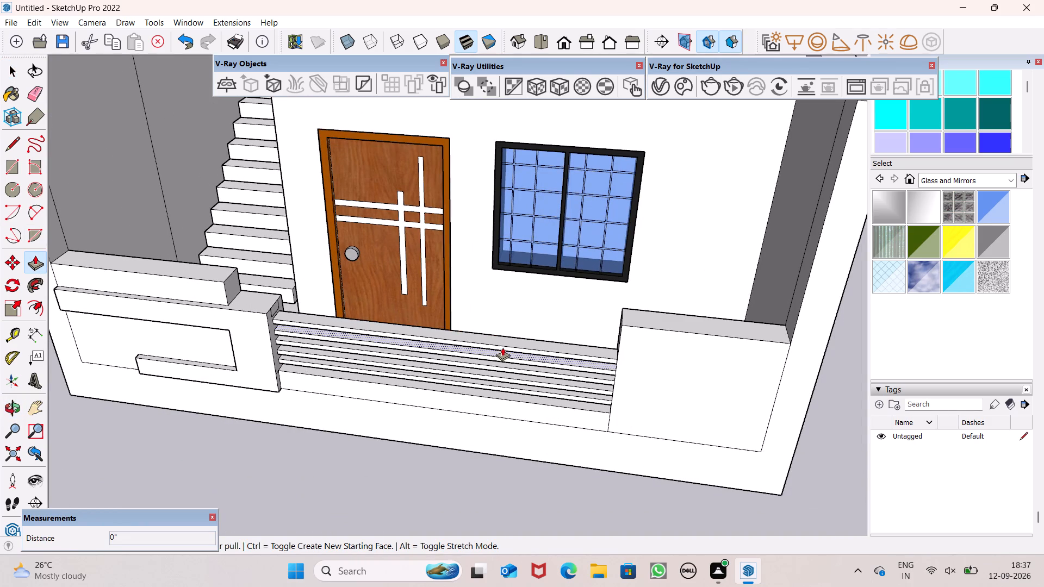
{"action": "scroll", "coordinate": [539, 346], "scroll_direction": "up", "scroll_amount": 6}
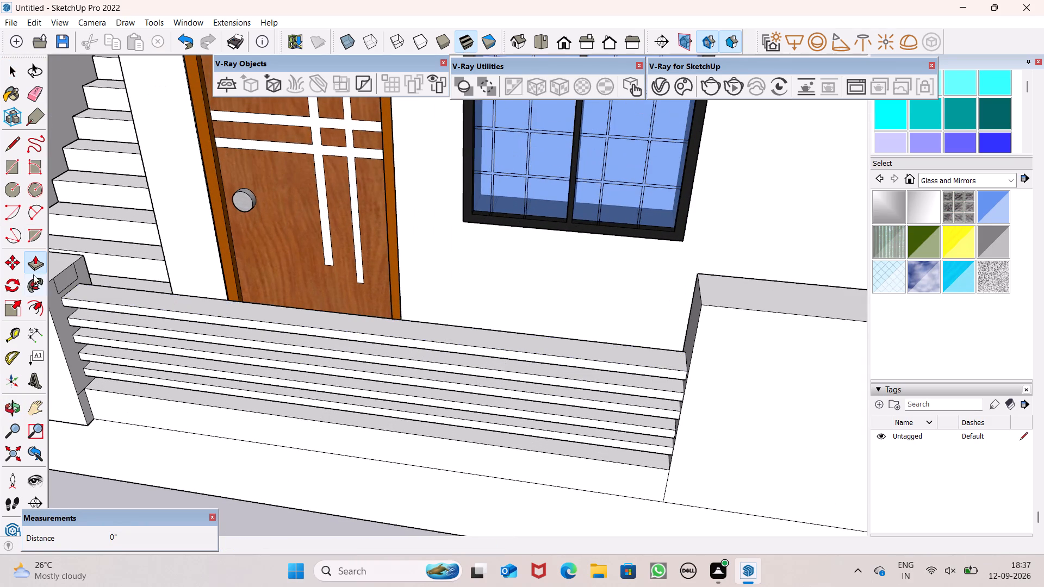
{"action": "left_click_drag", "start_coordinate": [69, 275], "coordinate": [470, 309]}
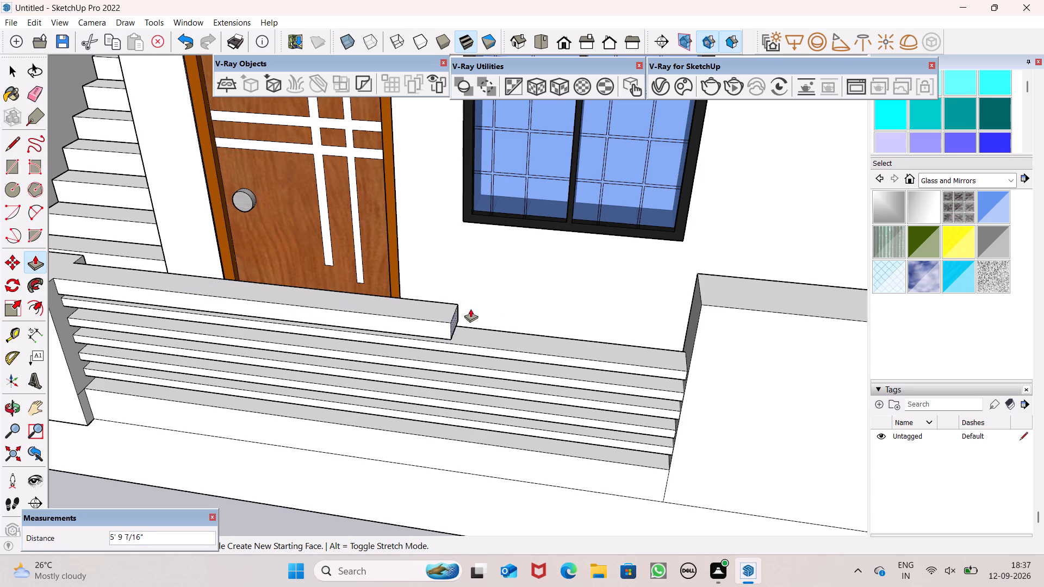
{"action": "left_click_drag", "start_coordinate": [470, 309], "coordinate": [692, 336]}
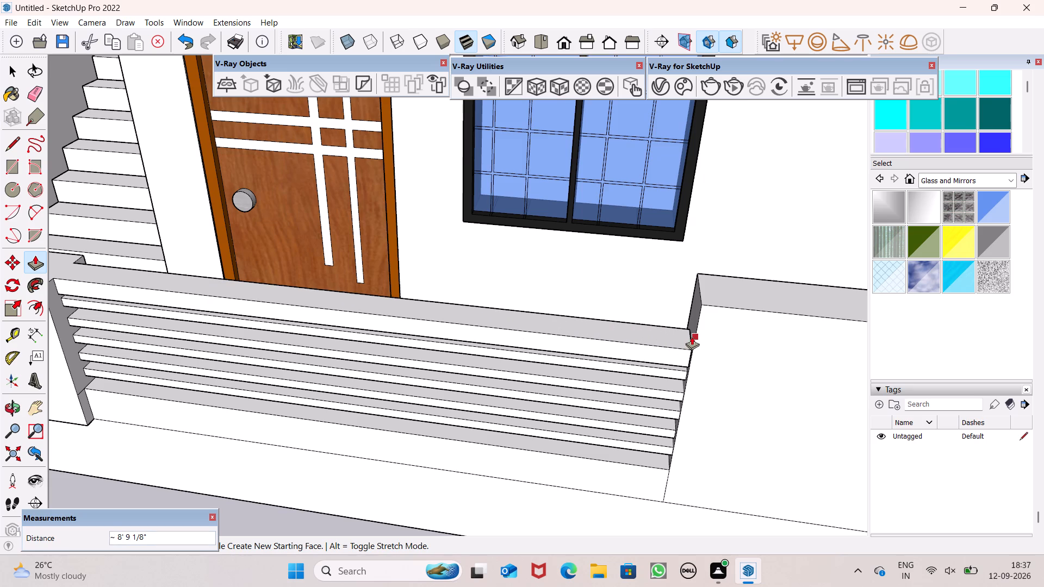
{"action": "left_click_drag", "start_coordinate": [692, 336], "coordinate": [689, 333]}
{"action": "key", "text": "space"}
Examine the completed railing and front boundary wall from above and from the front.
{"action": "scroll", "coordinate": [658, 308], "scroll_direction": "down", "scroll_amount": 7}
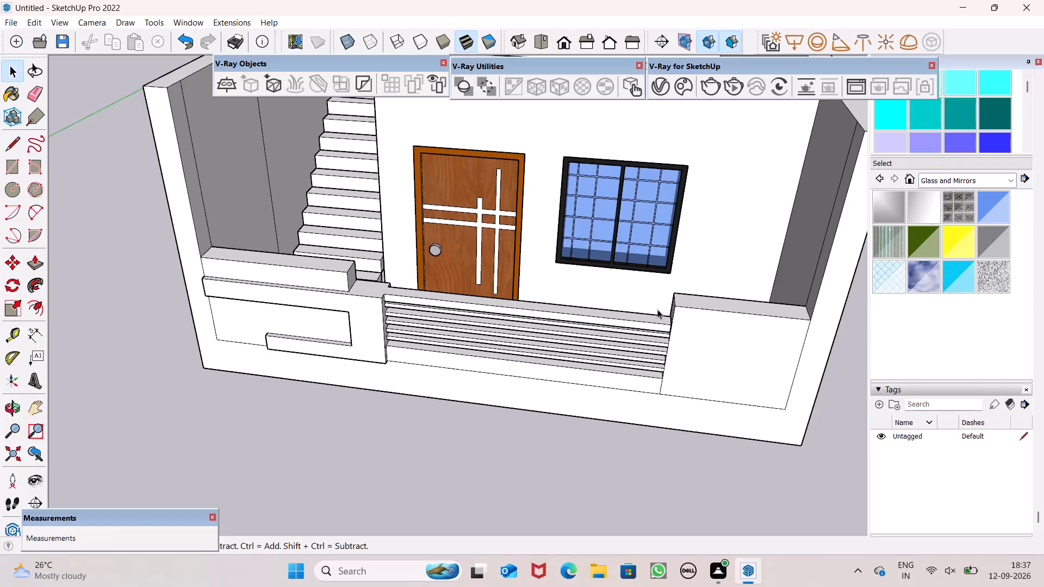
{"action": "scroll", "coordinate": [683, 323], "scroll_direction": "down", "scroll_amount": 3}
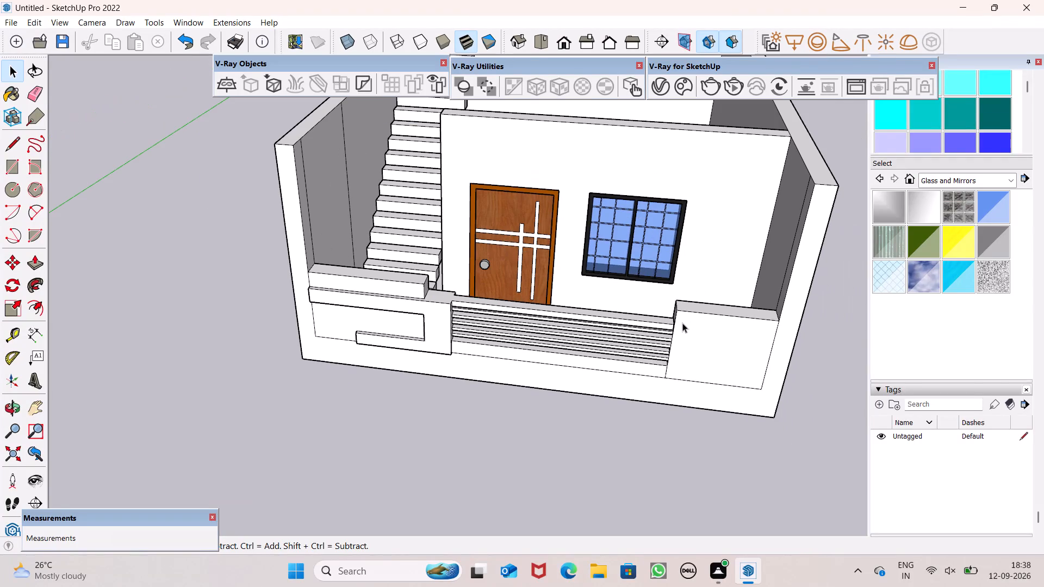
{"action": "middle_click_drag", "start_coordinate": [691, 392], "coordinate": [691, 388]}
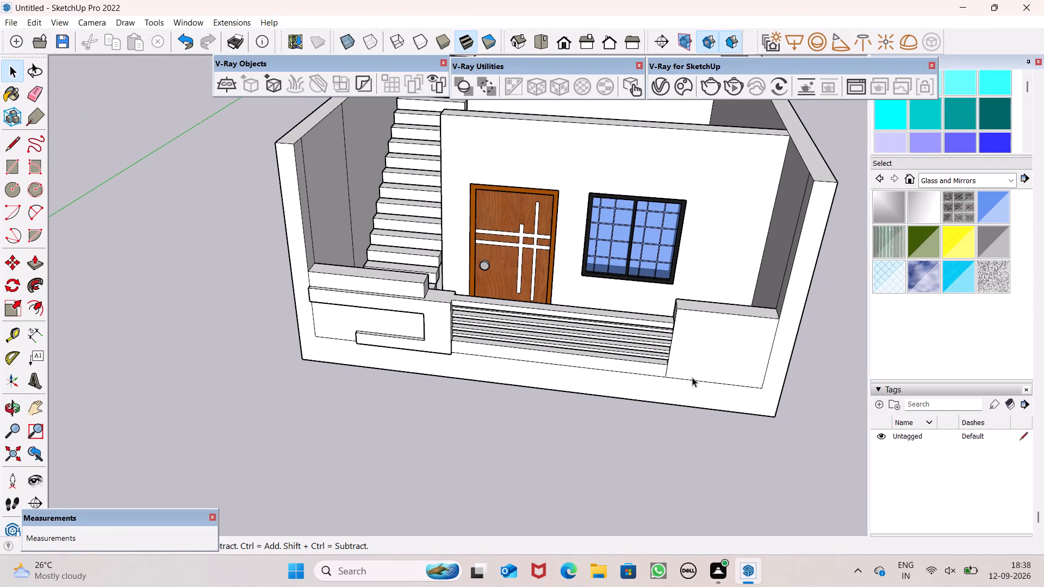
{"action": "scroll", "coordinate": [717, 351], "scroll_direction": "down", "scroll_amount": 5}
{"action": "scroll", "coordinate": [725, 353], "scroll_direction": "up", "scroll_amount": 1}
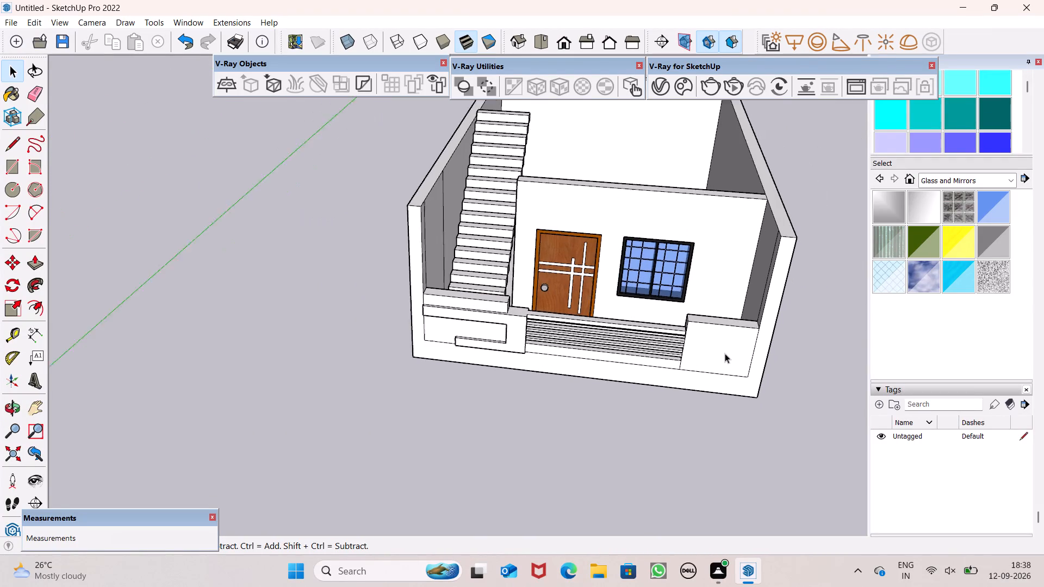
{"action": "scroll", "coordinate": [725, 353], "scroll_direction": "up", "scroll_amount": 6}
{"action": "middle_click_drag", "start_coordinate": [720, 358], "coordinate": [693, 228]}
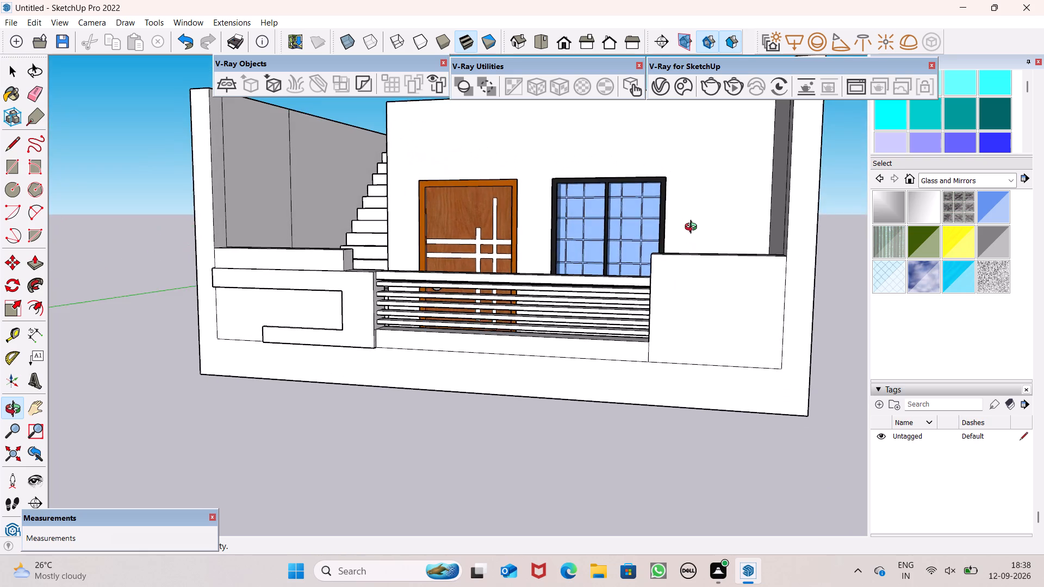
{"action": "middle_click_drag", "start_coordinate": [693, 228], "coordinate": [726, 266]}
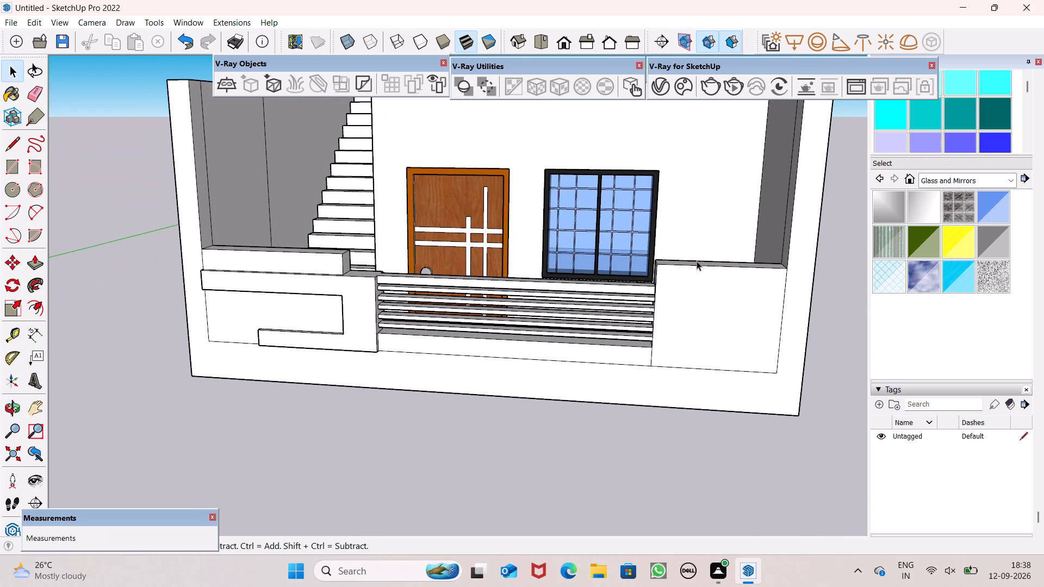
{"action": "scroll", "coordinate": [697, 261], "scroll_direction": "down", "scroll_amount": 8}
{"action": "scroll", "coordinate": [709, 271], "scroll_direction": "up", "scroll_amount": 7}
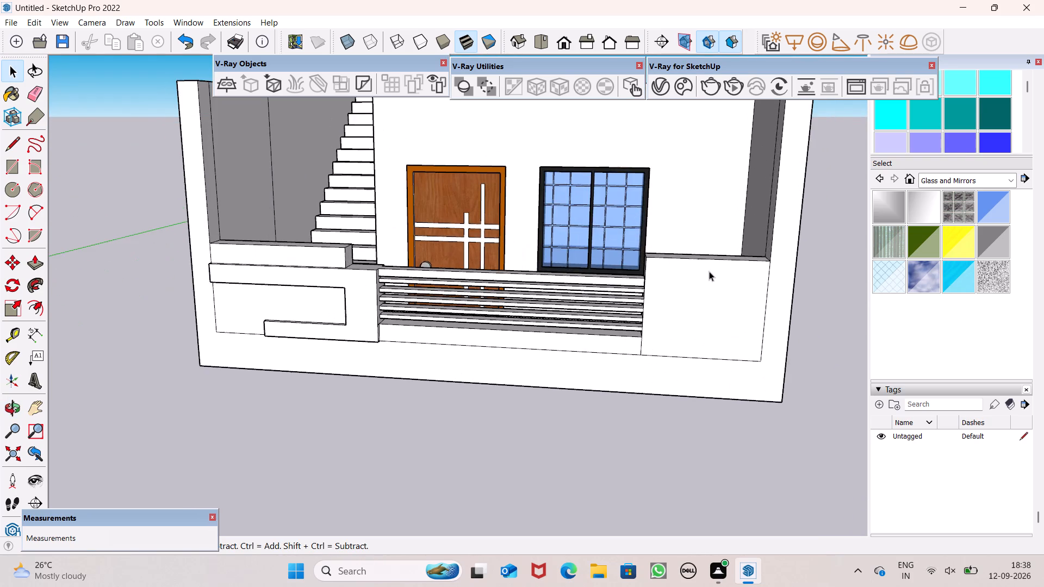
Undo the extrusion of the thick top rail above the five horizontal rails.
{"action": "scroll", "coordinate": [667, 313], "scroll_direction": "up", "scroll_amount": 7}
{"action": "scroll", "coordinate": [665, 310], "scroll_direction": "down", "scroll_amount": 4}
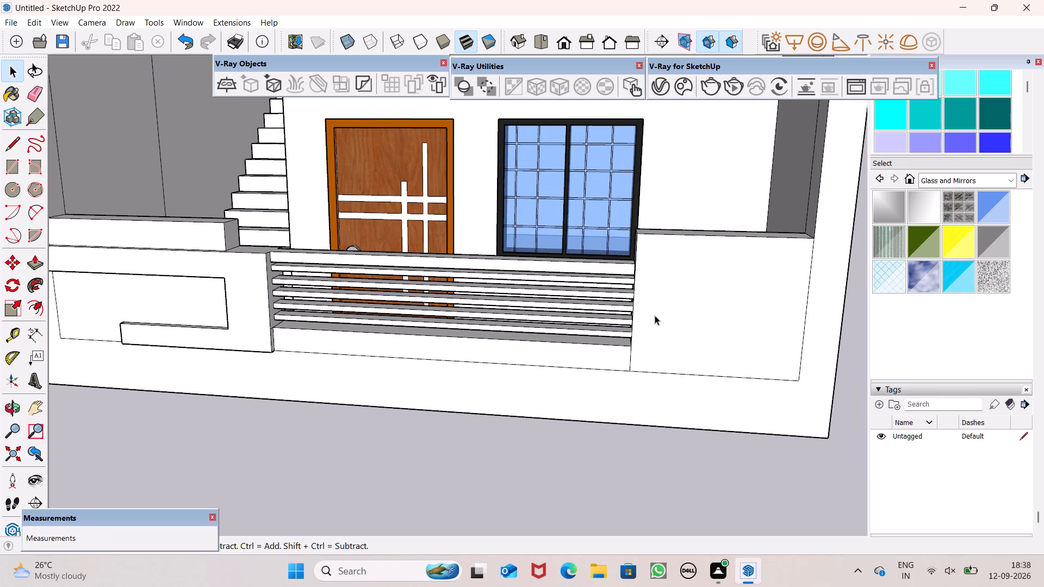
{"action": "middle_click_drag", "start_coordinate": [652, 324], "coordinate": [666, 403]}
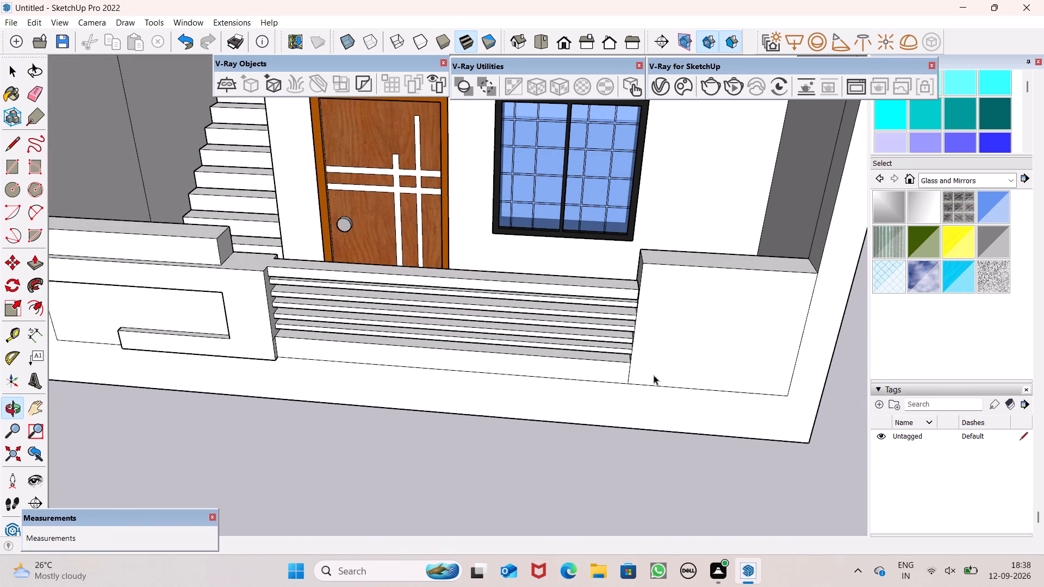
{"action": "scroll", "coordinate": [654, 374], "scroll_direction": "up", "scroll_amount": 1}
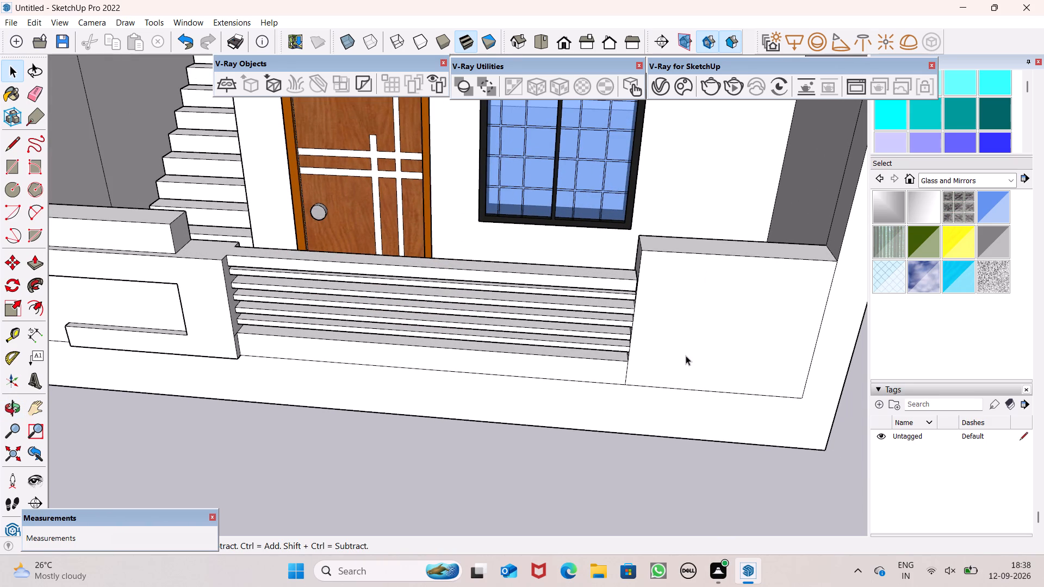
{"action": "middle_click_drag", "start_coordinate": [579, 353], "coordinate": [652, 114]}
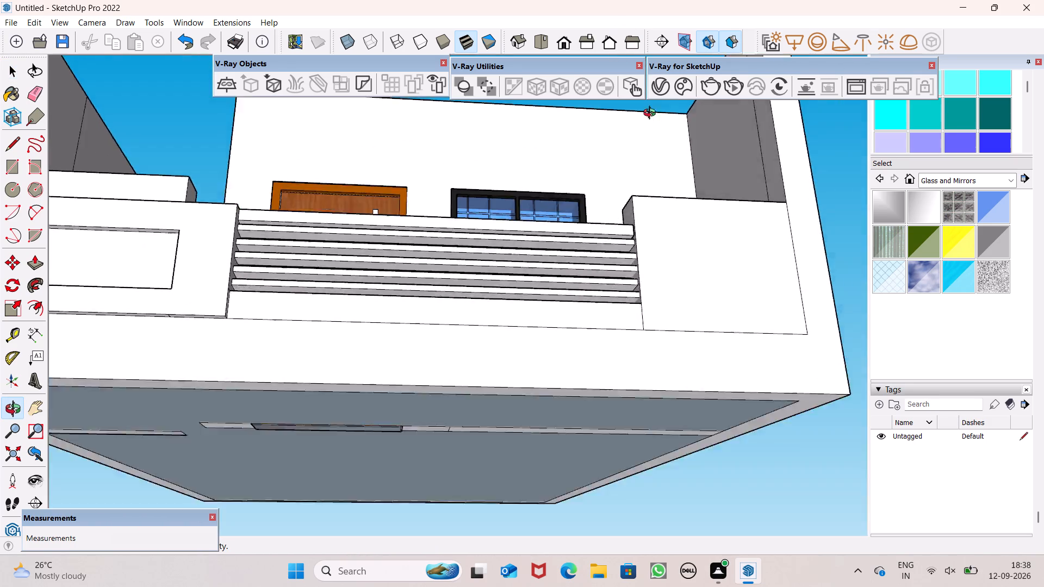
{"action": "middle_click_drag", "start_coordinate": [652, 114], "coordinate": [616, 423]}
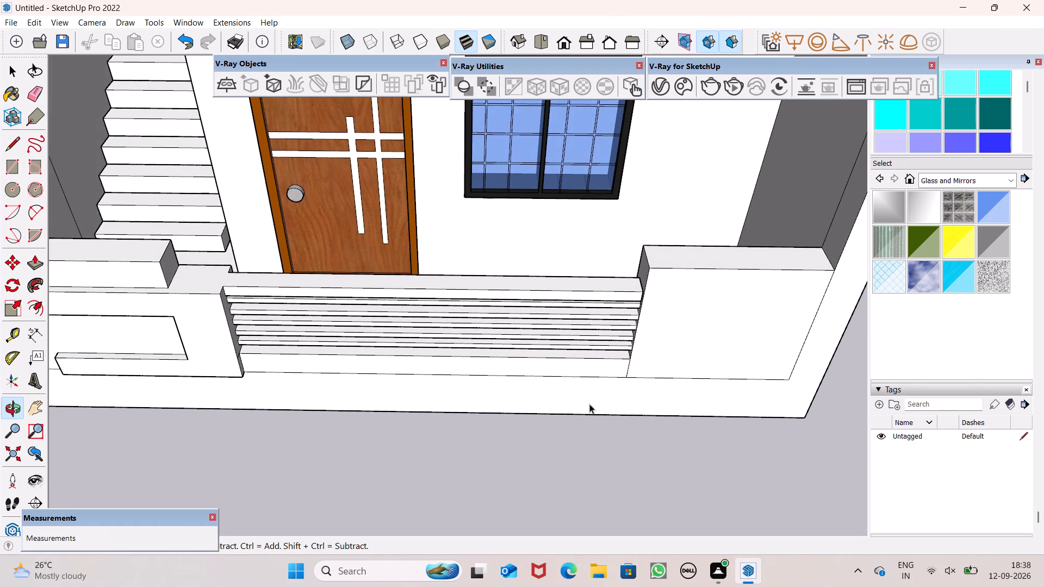
{"action": "key", "text": "ctrl+z"}
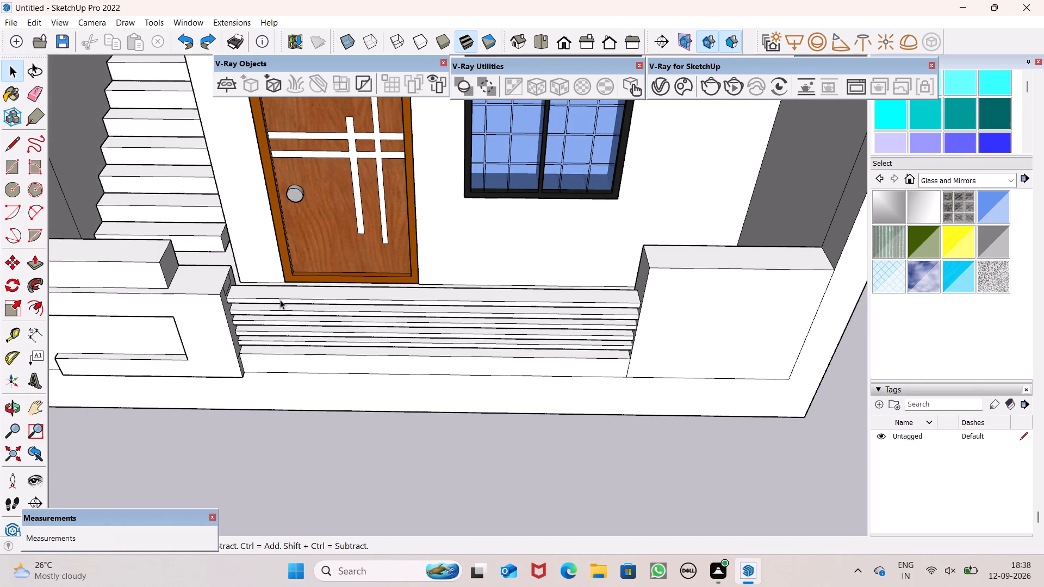
Examine the front boundary wall and the five rails without the top rail, from above, the front and below.
{"action": "scroll", "coordinate": [276, 296], "scroll_direction": "down", "scroll_amount": 5}
{"action": "middle_click_drag", "start_coordinate": [252, 304], "coordinate": [246, 370]}
{"action": "middle_click_drag", "start_coordinate": [246, 370], "coordinate": [231, 364]}
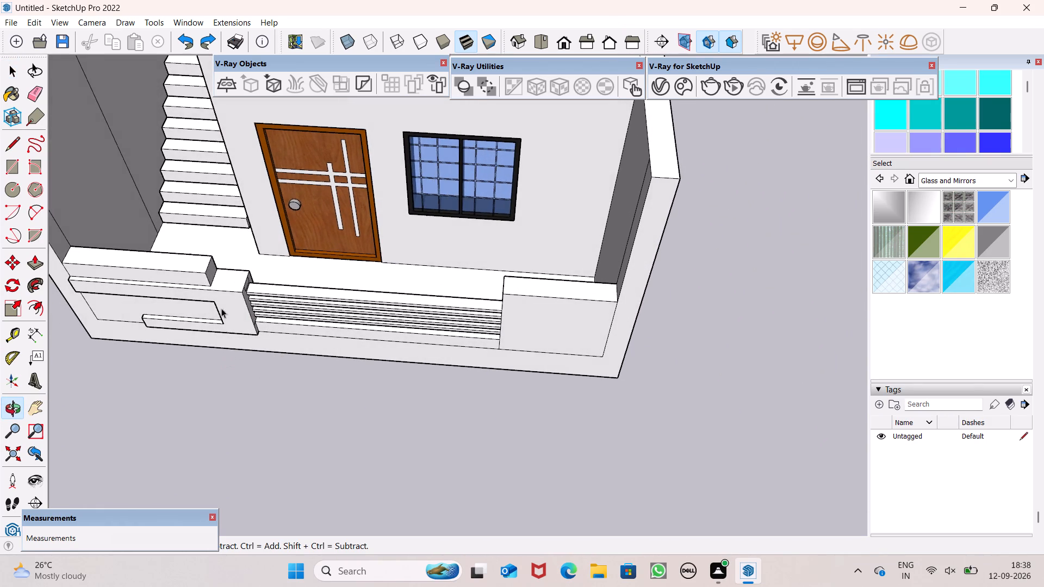
{"action": "scroll", "coordinate": [192, 246], "scroll_direction": "up", "scroll_amount": 8}
{"action": "scroll", "coordinate": [192, 247], "scroll_direction": "down", "scroll_amount": 2}
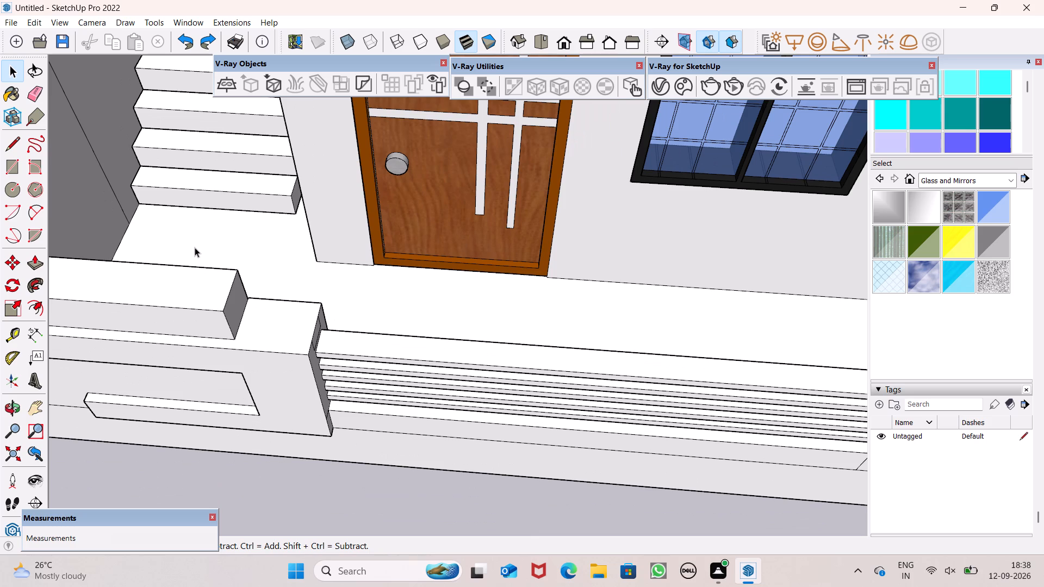
{"action": "scroll", "coordinate": [195, 247], "scroll_direction": "down", "scroll_amount": 6}
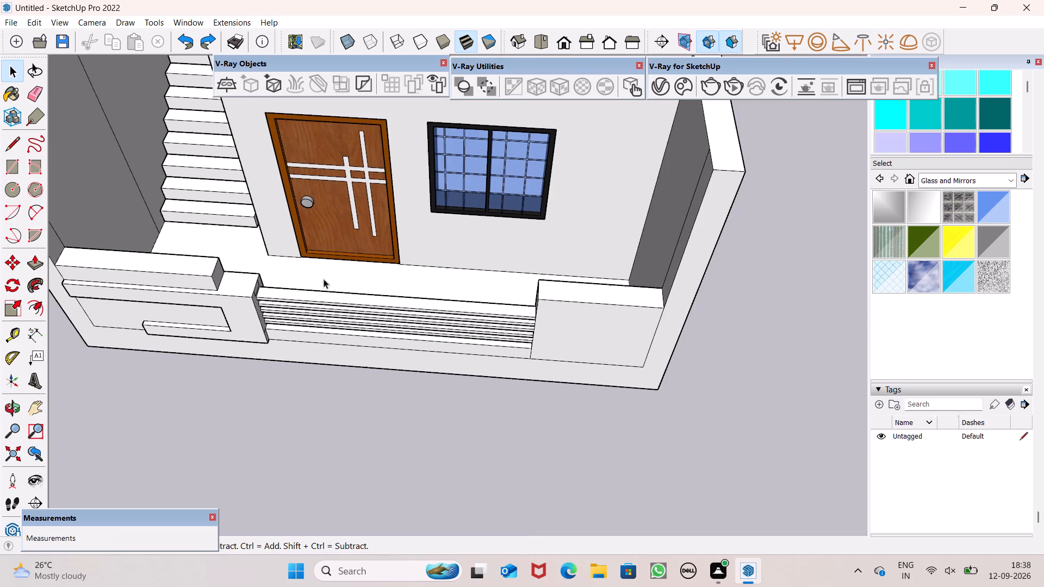
{"action": "scroll", "coordinate": [256, 292], "scroll_direction": "down", "scroll_amount": 4}
{"action": "middle_click_drag", "start_coordinate": [200, 310], "coordinate": [227, 204]}
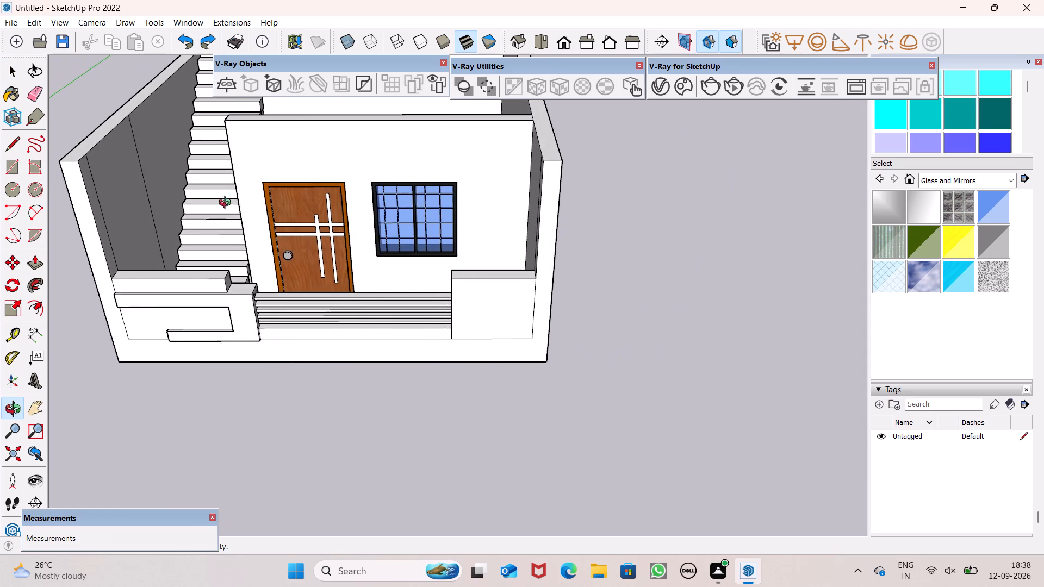
{"action": "middle_click_drag", "start_coordinate": [227, 204], "coordinate": [241, 207]}
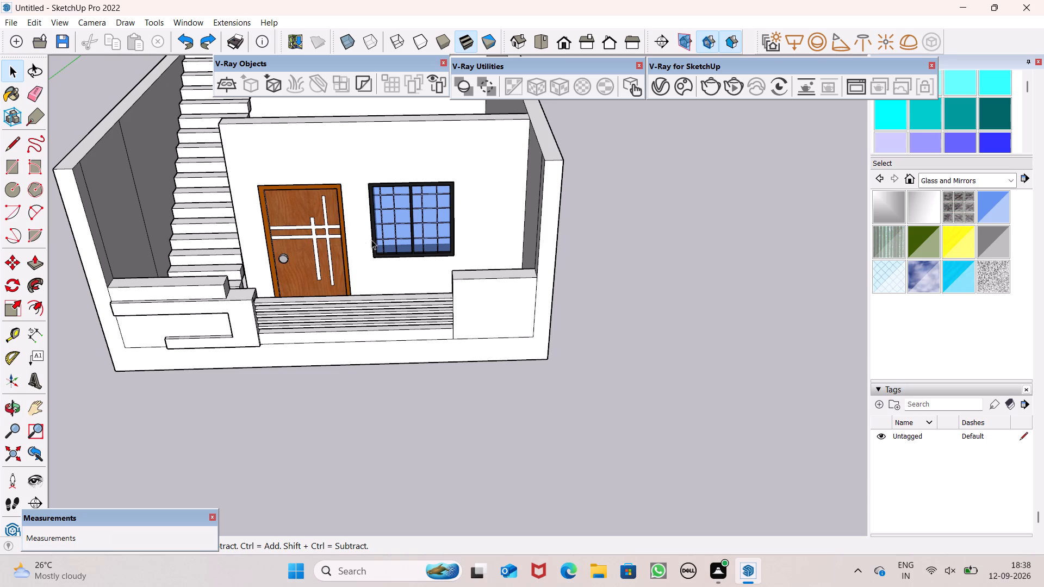
{"action": "scroll", "coordinate": [472, 246], "scroll_direction": "down", "scroll_amount": 2}
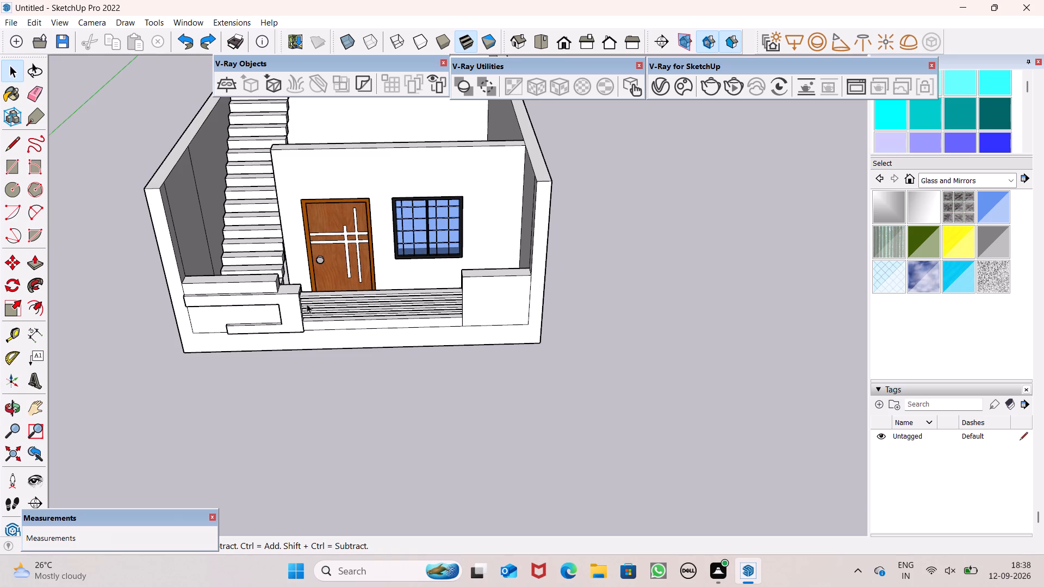
{"action": "scroll", "coordinate": [307, 304], "scroll_direction": "down", "scroll_amount": 11}
{"action": "scroll", "coordinate": [331, 309], "scroll_direction": "up", "scroll_amount": 9}
{"action": "middle_click", "coordinate": [331, 309]}
{"action": "scroll", "coordinate": [345, 308], "scroll_direction": "down", "scroll_amount": 6}
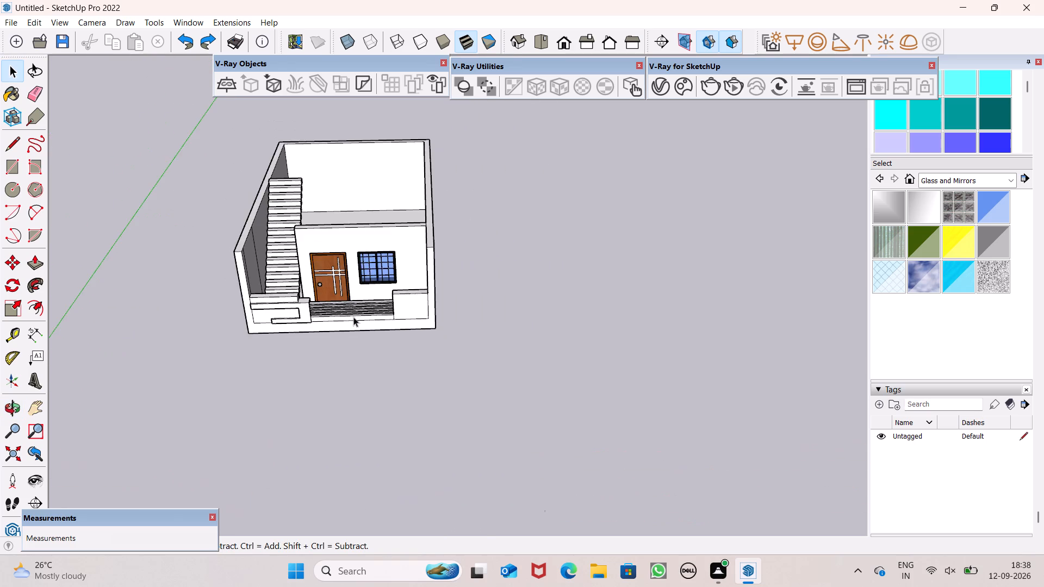
{"action": "middle_click", "coordinate": [355, 317]}
{"action": "scroll", "coordinate": [355, 317], "scroll_direction": "up", "scroll_amount": 7}
{"action": "middle_click_drag", "start_coordinate": [358, 321], "coordinate": [365, 182]}
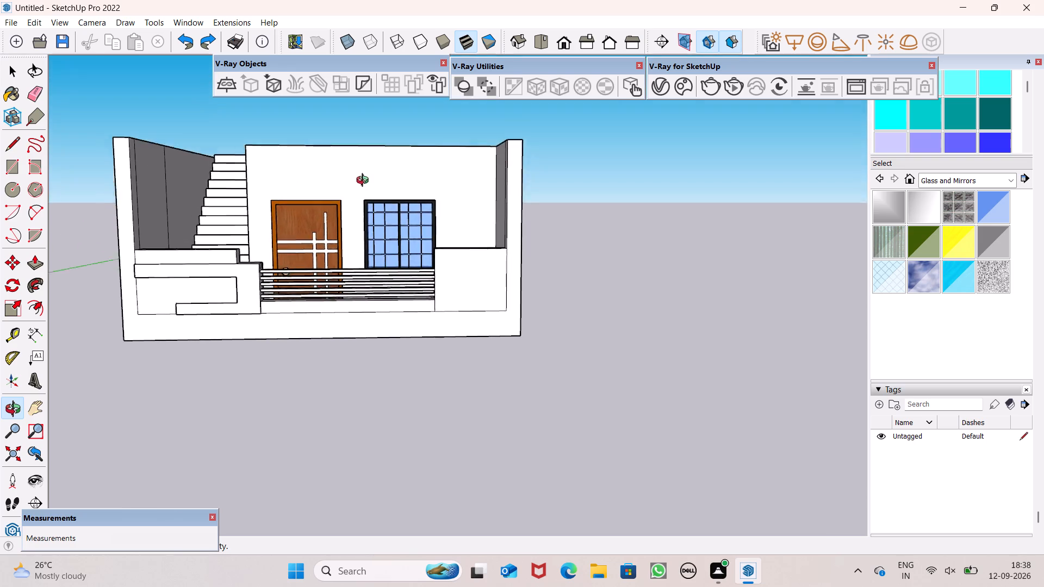
{"action": "middle_click_drag", "start_coordinate": [365, 182], "coordinate": [363, 115]}
{"action": "scroll", "coordinate": [365, 119], "scroll_direction": "up", "scroll_amount": 1}
{"action": "scroll", "coordinate": [440, 252], "scroll_direction": "up", "scroll_amount": 8}
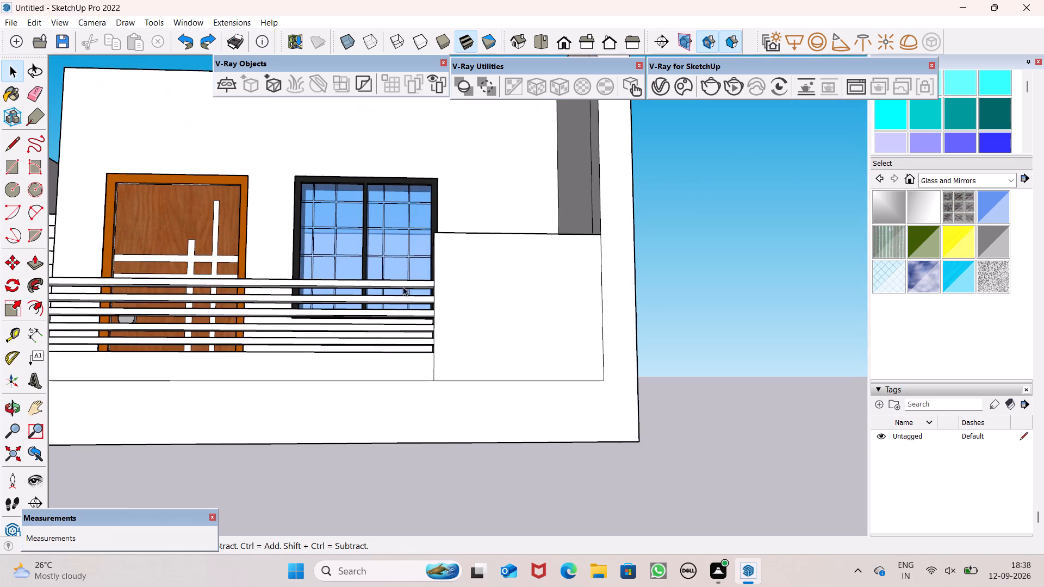
{"action": "scroll", "coordinate": [399, 274], "scroll_direction": "down", "scroll_amount": 7}
{"action": "scroll", "coordinate": [215, 279], "scroll_direction": "up", "scroll_amount": 6}
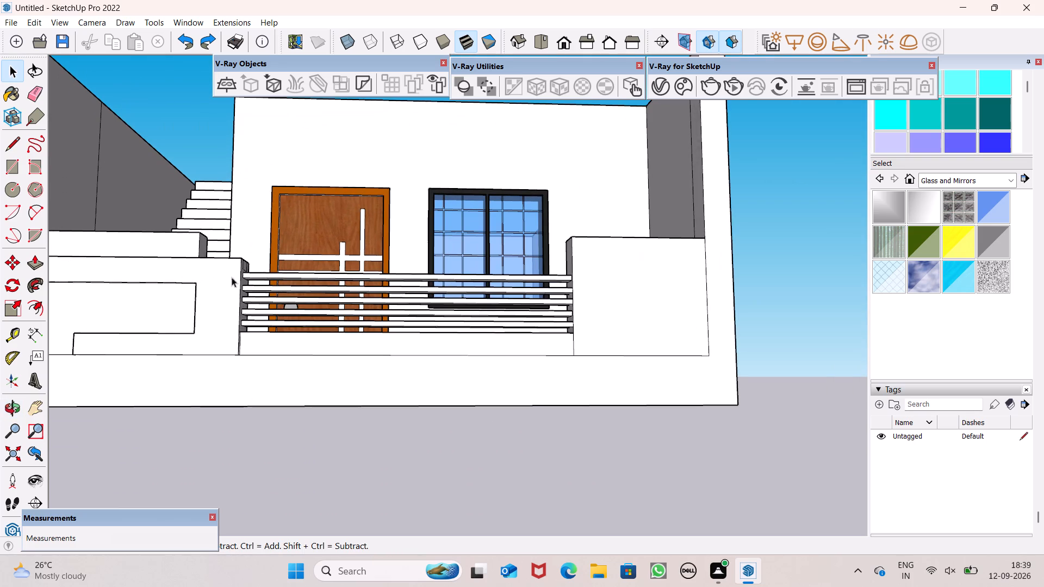
{"action": "scroll", "coordinate": [517, 268], "scroll_direction": "down", "scroll_amount": 9}
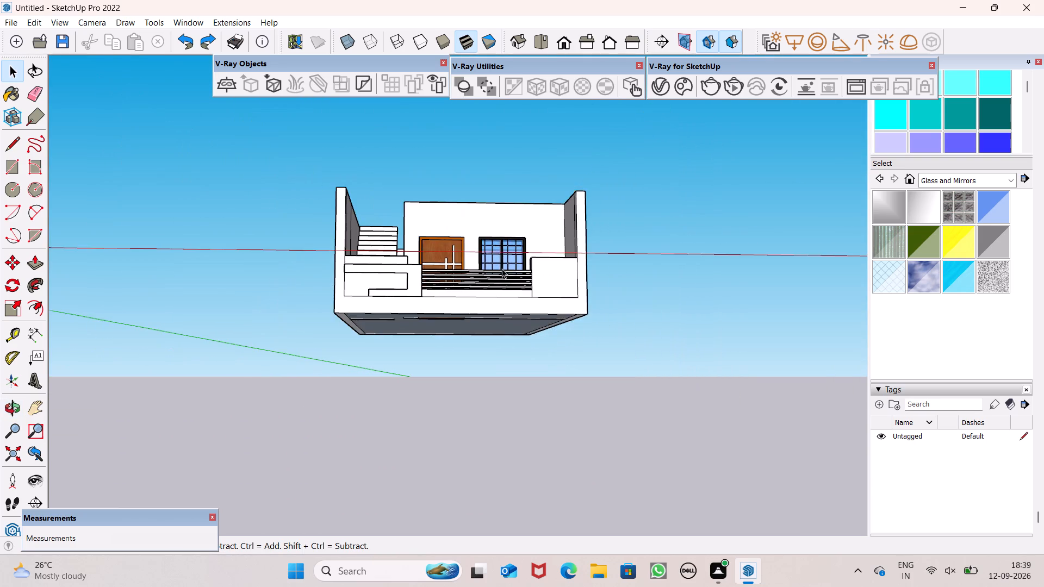
{"action": "scroll", "coordinate": [502, 268], "scroll_direction": "down", "scroll_amount": 2}
Raise the low wall block's top face and the top of the step standing on it, each by about 3 13/16".
{"action": "middle_click_drag", "start_coordinate": [500, 276], "coordinate": [397, 544]}
{"action": "scroll", "coordinate": [435, 403], "scroll_direction": "up", "scroll_amount": 7}
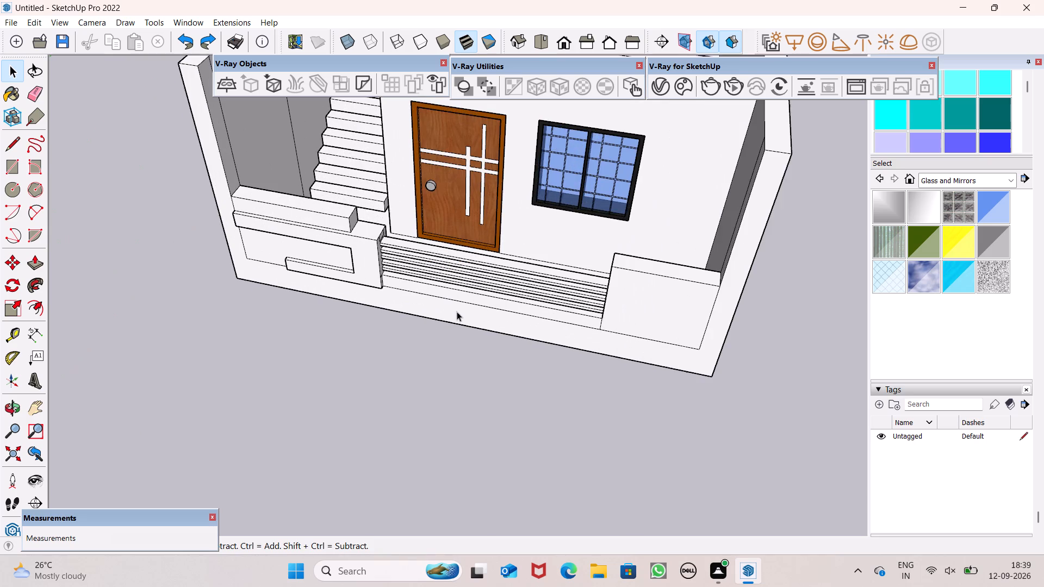
{"action": "scroll", "coordinate": [457, 311], "scroll_direction": "up", "scroll_amount": 1}
{"action": "scroll", "coordinate": [395, 235], "scroll_direction": "up", "scroll_amount": 7}
{"action": "scroll", "coordinate": [344, 213], "scroll_direction": "down", "scroll_amount": 4}
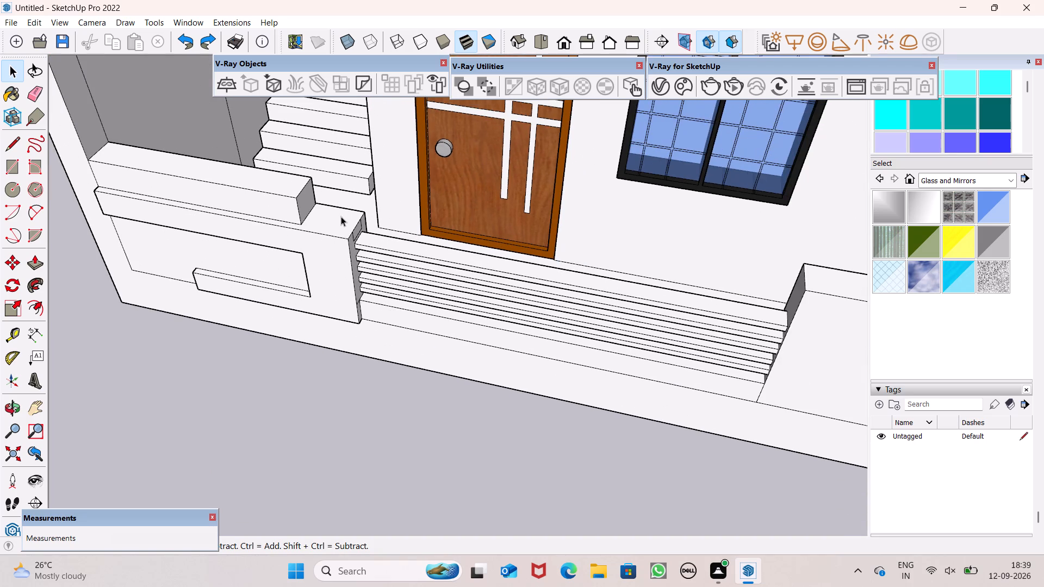
{"action": "middle_click_drag", "start_coordinate": [340, 217], "coordinate": [334, 257]}
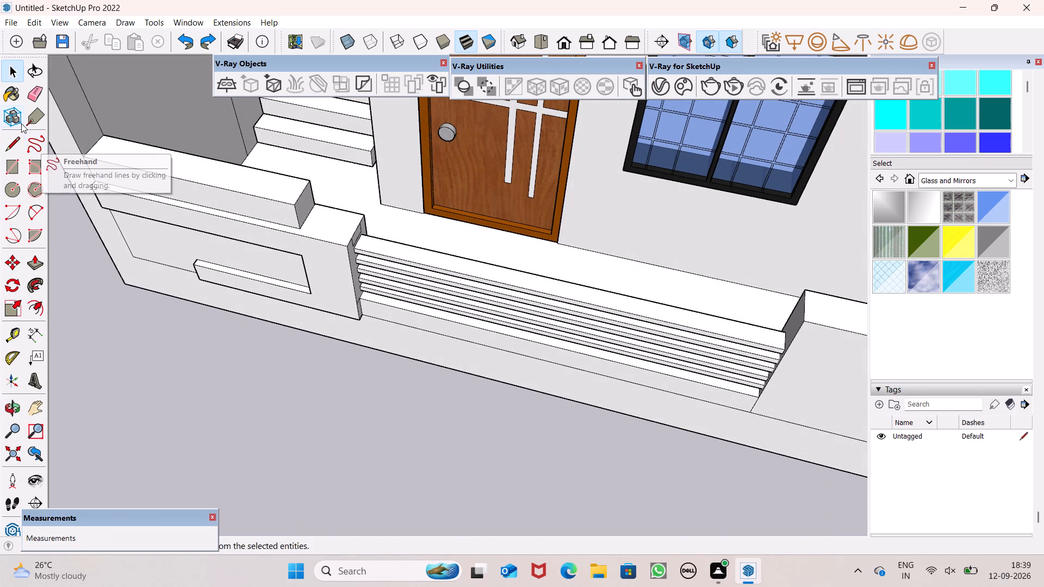
{"action": "left_click", "coordinate": [35, 265]}
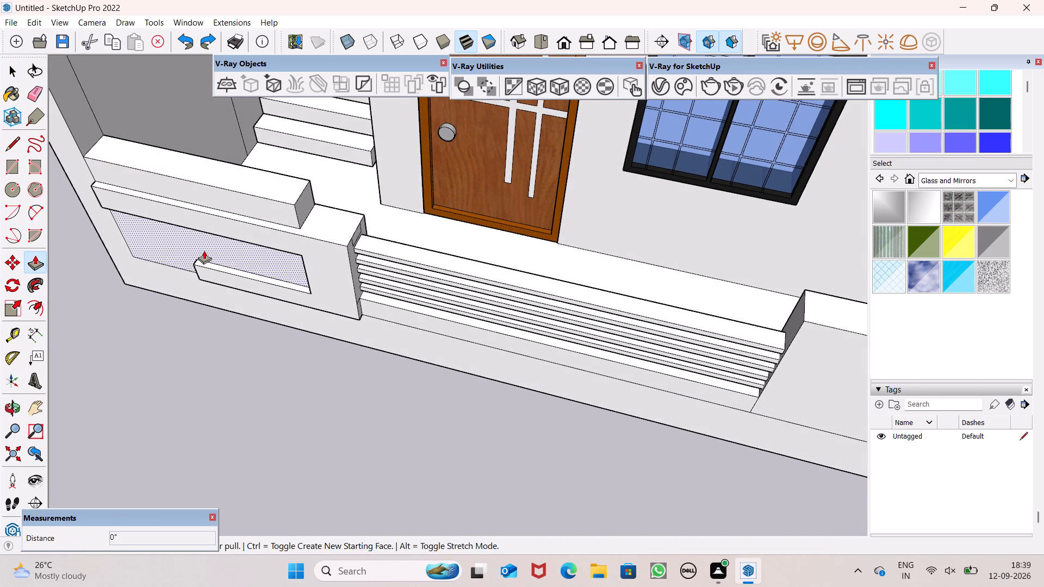
{"action": "left_click_drag", "start_coordinate": [322, 222], "coordinate": [325, 207]}
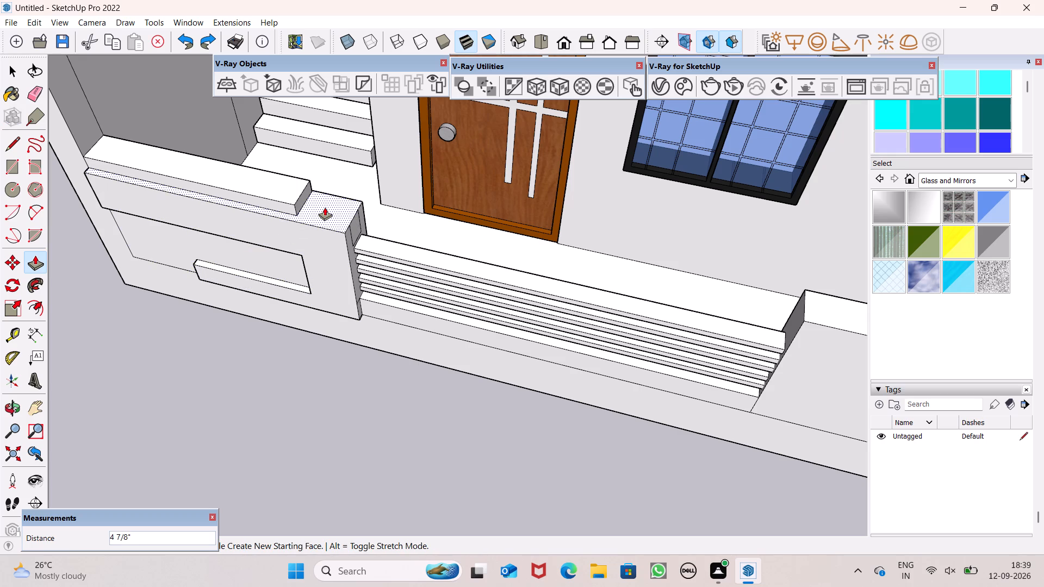
{"action": "left_click_drag", "start_coordinate": [325, 207], "coordinate": [327, 210]}
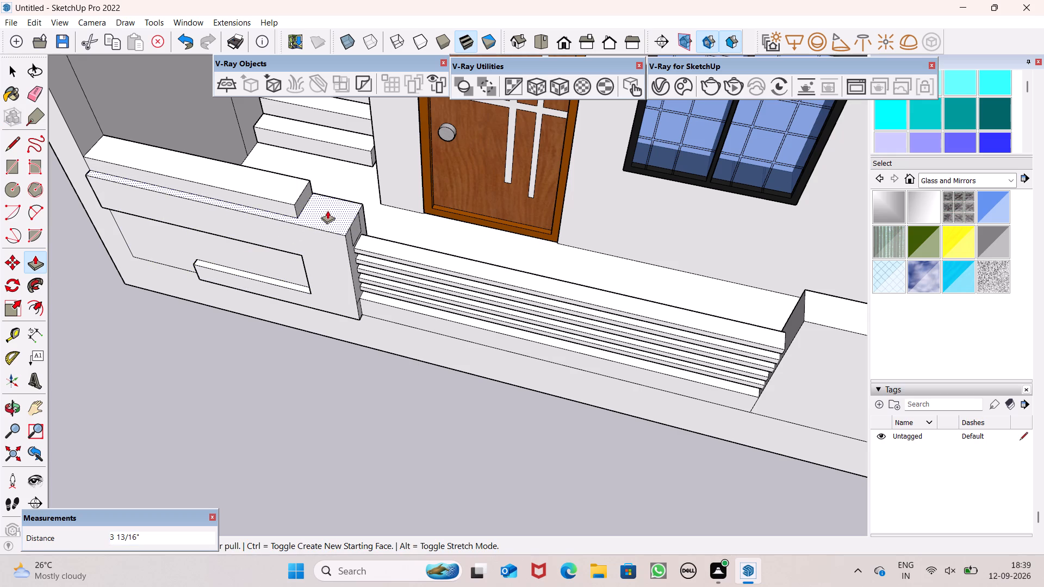
{"action": "left_click_drag", "start_coordinate": [281, 190], "coordinate": [279, 178]}
Raise the low block's top face again by about 2 15/16" and the top of its step by about 3/4".
{"action": "scroll", "coordinate": [325, 219], "scroll_direction": "down", "scroll_amount": 5}
{"action": "middle_click_drag", "start_coordinate": [434, 274], "coordinate": [507, 116]}
{"action": "middle_click_drag", "start_coordinate": [469, 274], "coordinate": [483, 205]}
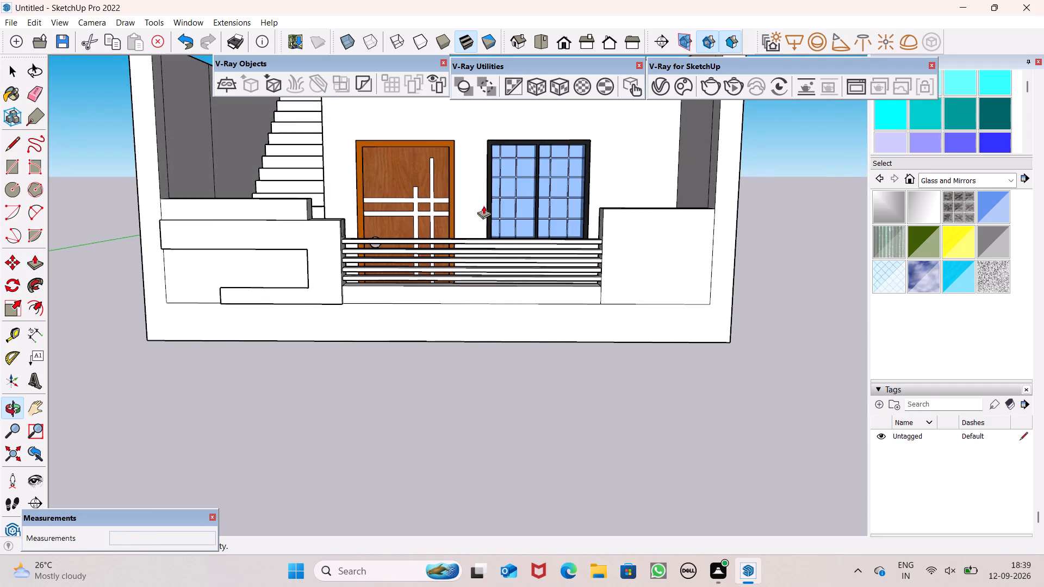
{"action": "middle_click_drag", "start_coordinate": [290, 218], "coordinate": [183, 442]}
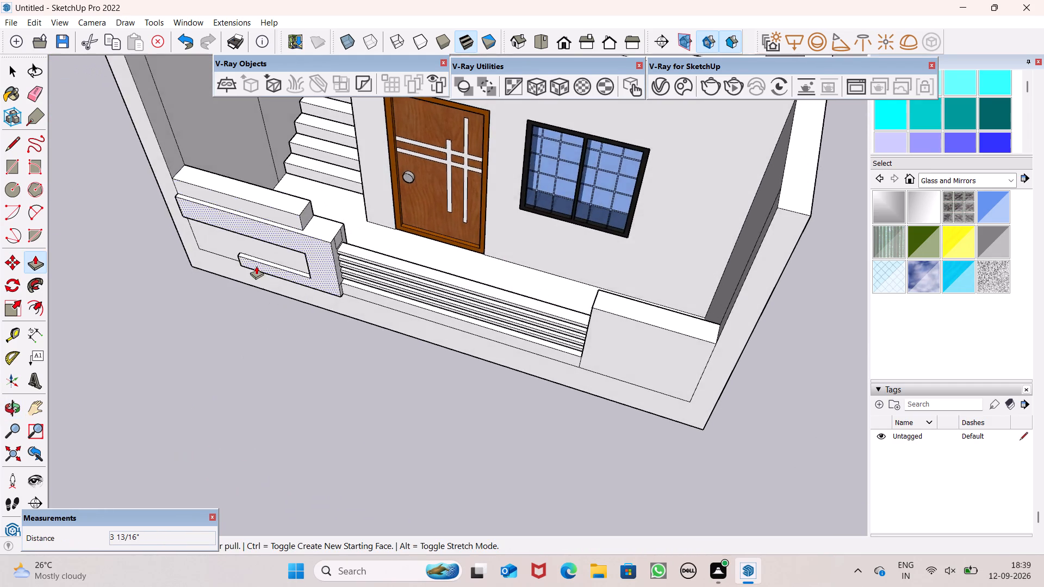
{"action": "scroll", "coordinate": [256, 266], "scroll_direction": "up", "scroll_amount": 8}
{"action": "left_click_drag", "start_coordinate": [384, 198], "coordinate": [383, 185]}
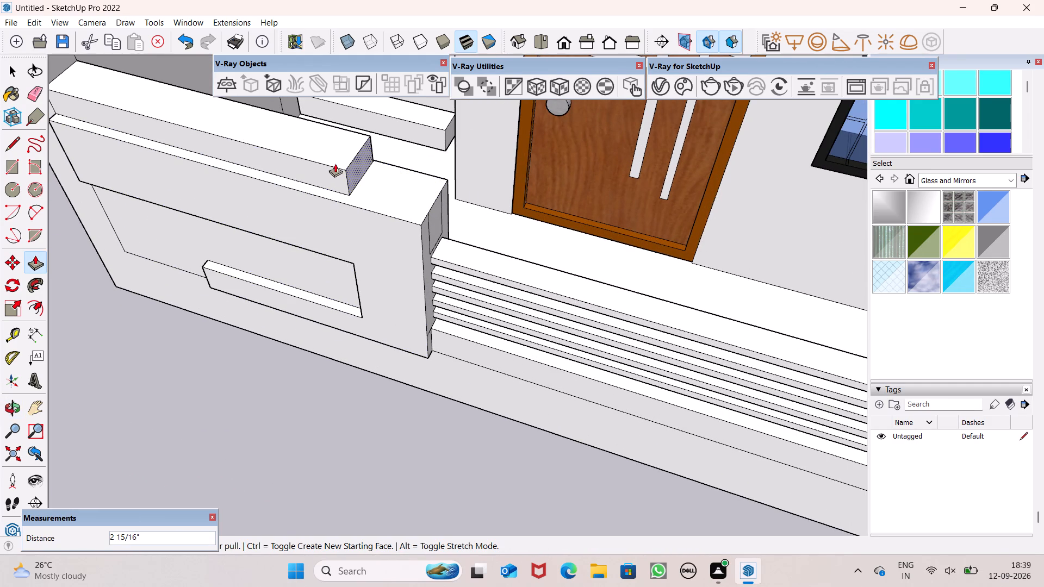
{"action": "left_click", "coordinate": [319, 147]}
Push the low block's top face up about 1 5/8", referencing the top of the opposite wall block.
{"action": "scroll", "coordinate": [319, 177], "scroll_direction": "down", "scroll_amount": 8}
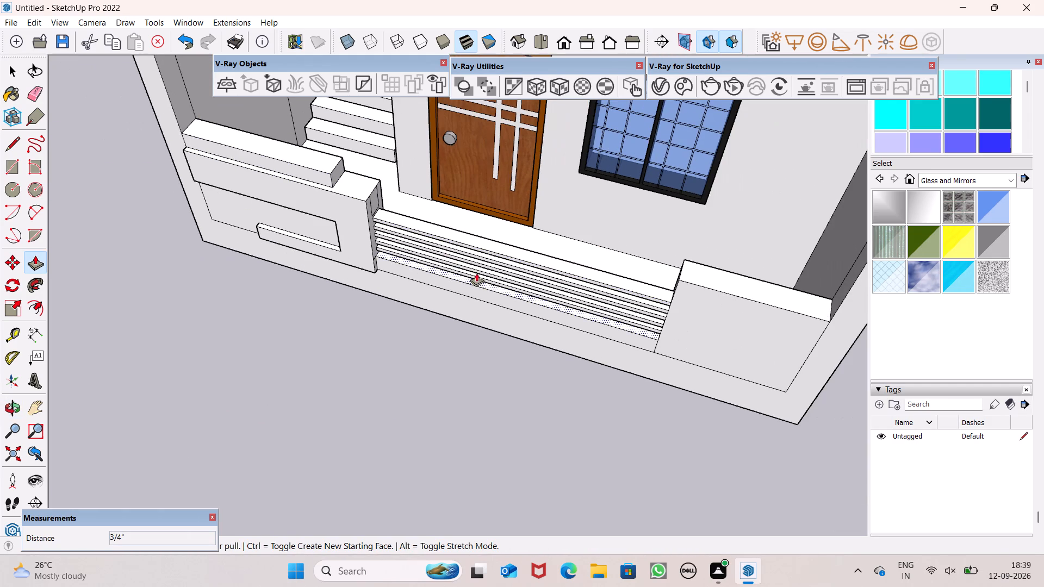
{"action": "middle_click_drag", "start_coordinate": [500, 293], "coordinate": [574, 122]}
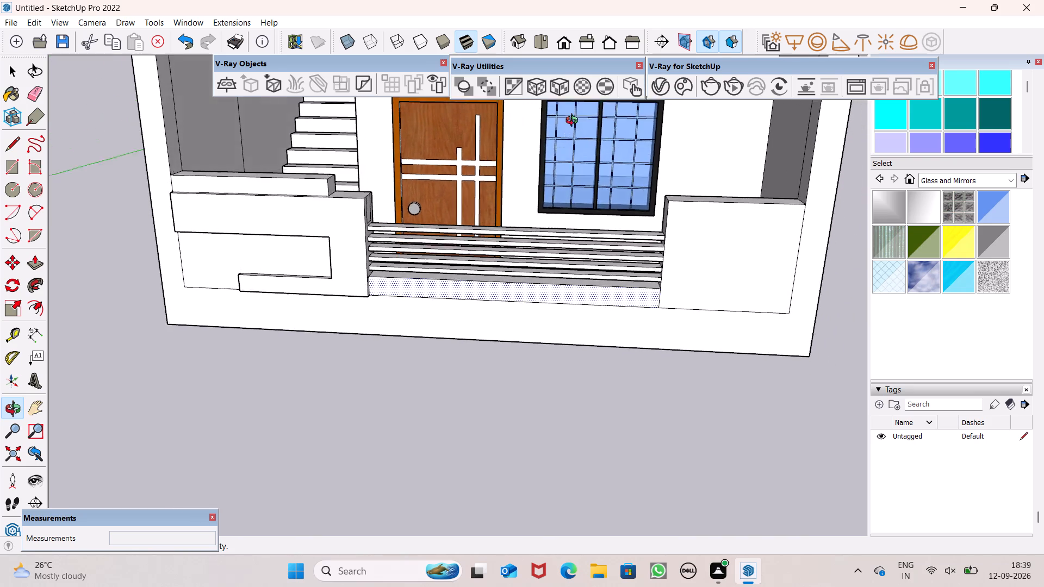
{"action": "middle_click_drag", "start_coordinate": [574, 122], "coordinate": [611, 38]}
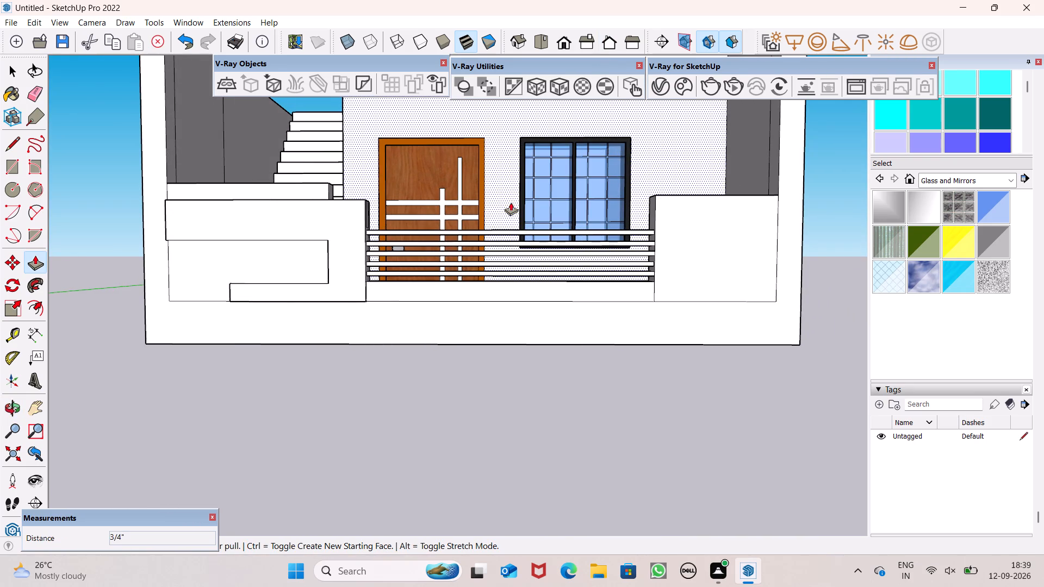
{"action": "middle_click_drag", "start_coordinate": [446, 208], "coordinate": [445, 351]}
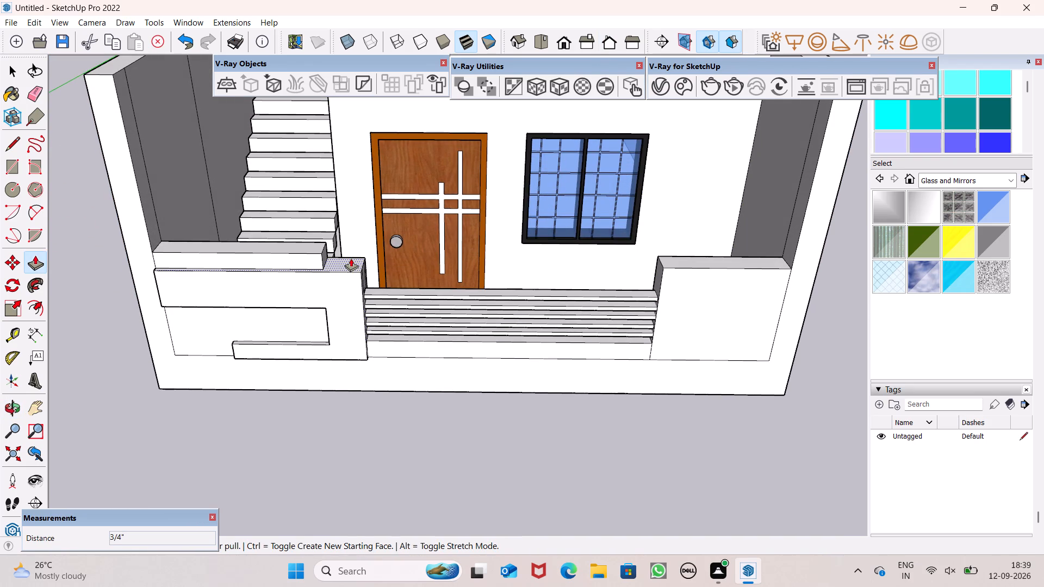
{"action": "left_click_drag", "start_coordinate": [351, 258], "coordinate": [676, 259]}
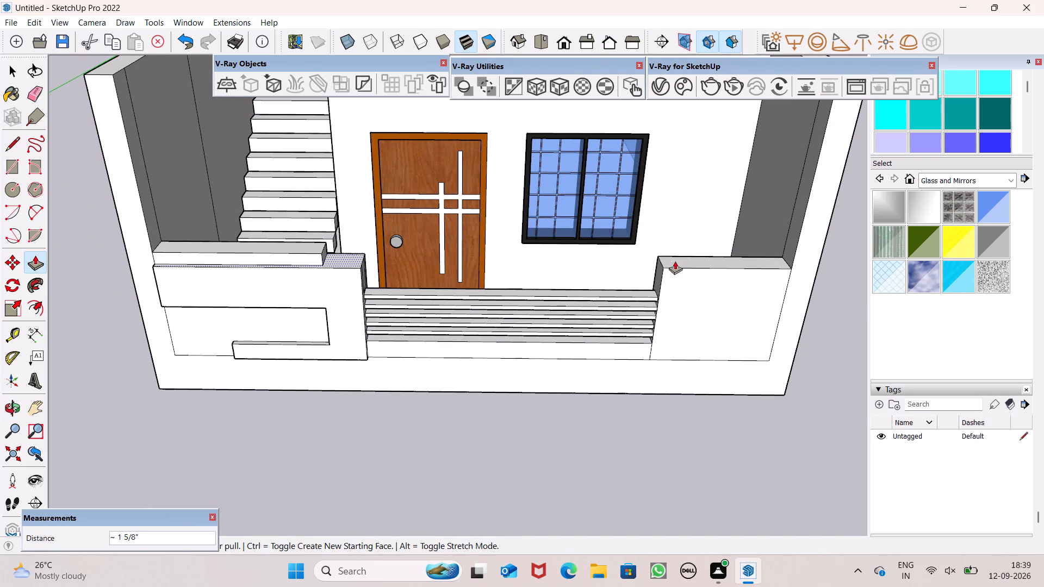
{"action": "scroll", "coordinate": [569, 302], "scroll_direction": "down", "scroll_amount": 2}
{"action": "key", "text": "space"}
Erase the leftover lines above the top rail on the stepped wall block's inner side face.
{"action": "middle_click_drag", "start_coordinate": [586, 291], "coordinate": [387, 426]}
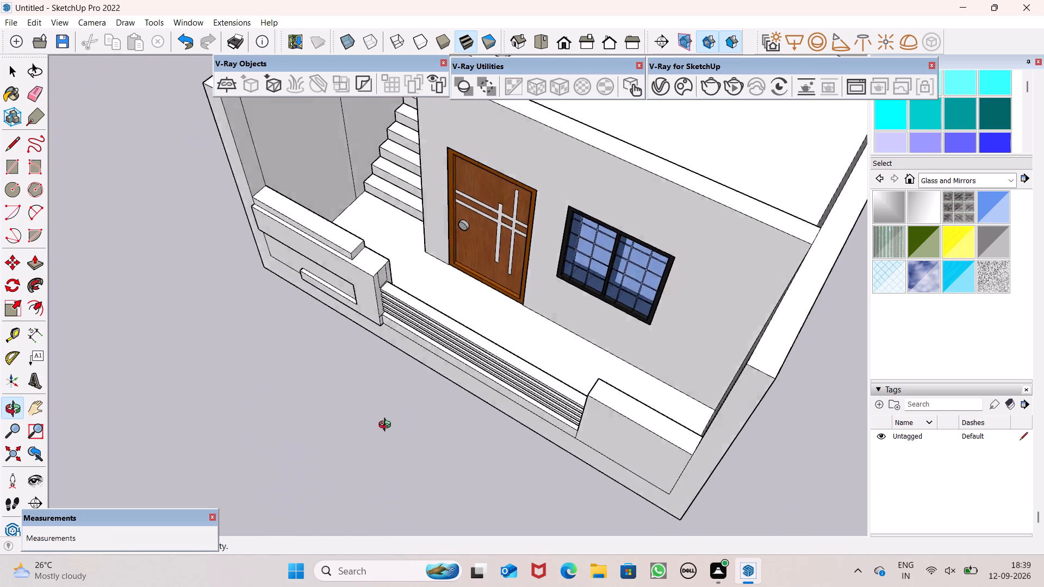
{"action": "middle_click_drag", "start_coordinate": [387, 426], "coordinate": [384, 412]}
{"action": "scroll", "coordinate": [396, 288], "scroll_direction": "up", "scroll_amount": 12}
{"action": "scroll", "coordinate": [370, 253], "scroll_direction": "down", "scroll_amount": 1}
{"action": "scroll", "coordinate": [370, 253], "scroll_direction": "up", "scroll_amount": 5}
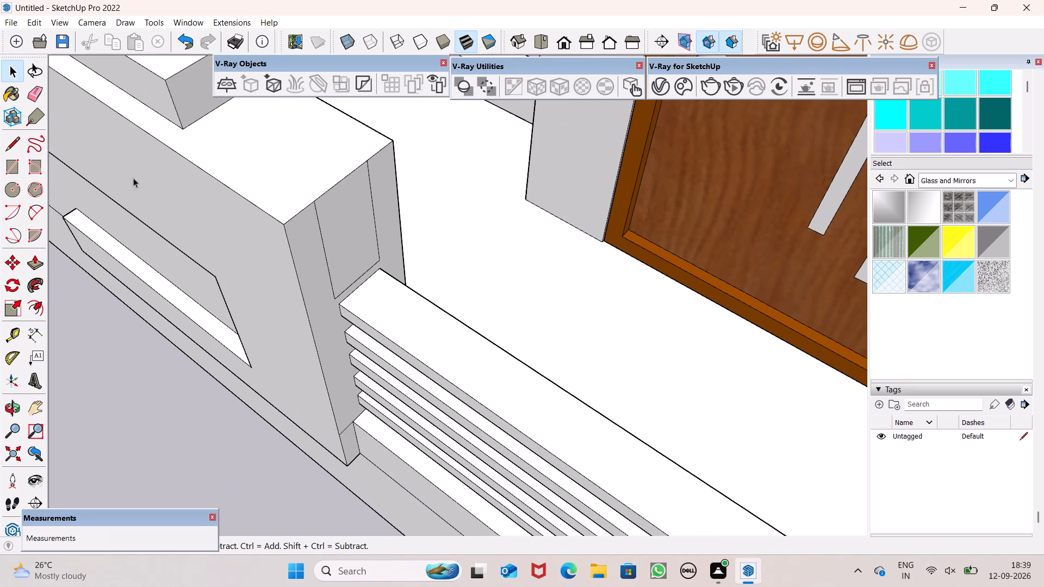
{"action": "left_click", "coordinate": [36, 93]}
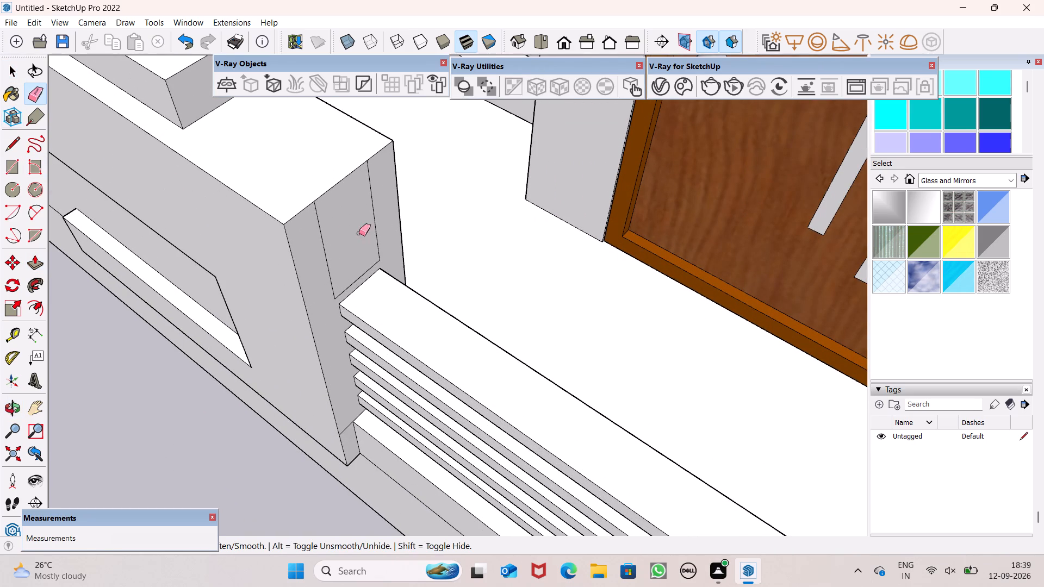
{"action": "left_click_drag", "start_coordinate": [333, 247], "coordinate": [360, 273]}
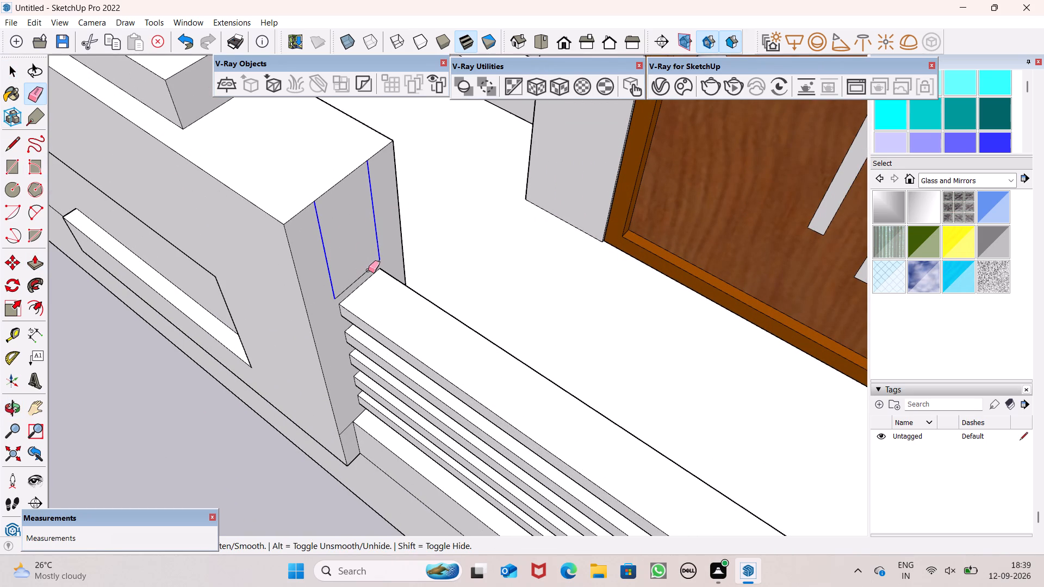
{"action": "left_click_drag", "start_coordinate": [380, 272], "coordinate": [391, 303]}
{"action": "key", "text": "ctrl+z"}
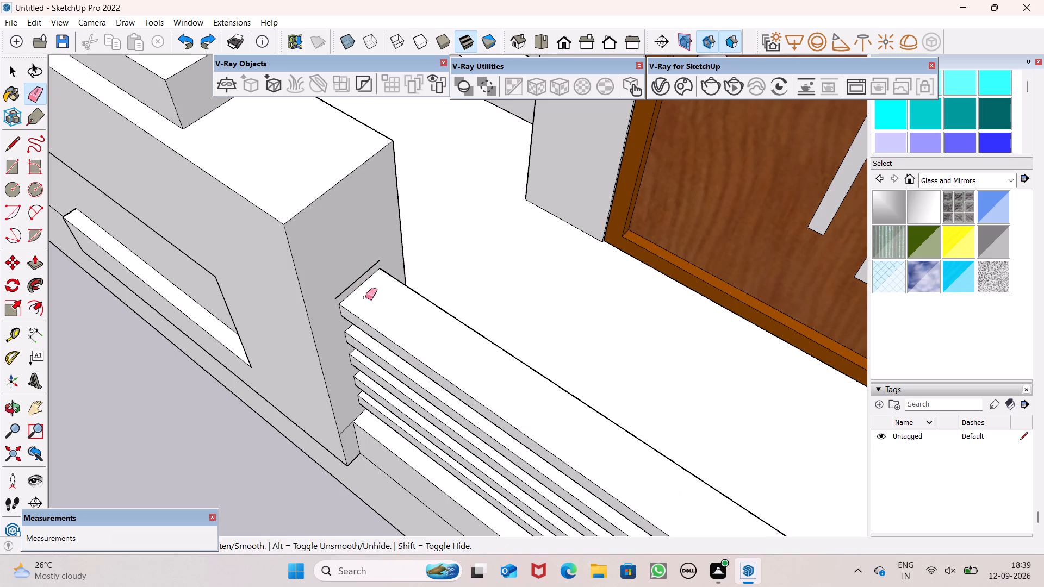
{"action": "scroll", "coordinate": [361, 288], "scroll_direction": "up", "scroll_amount": 8}
{"action": "left_click_drag", "start_coordinate": [353, 266], "coordinate": [355, 275]}
{"action": "key", "text": "space"}
{"action": "scroll", "coordinate": [407, 273], "scroll_direction": "down", "scroll_amount": 7}
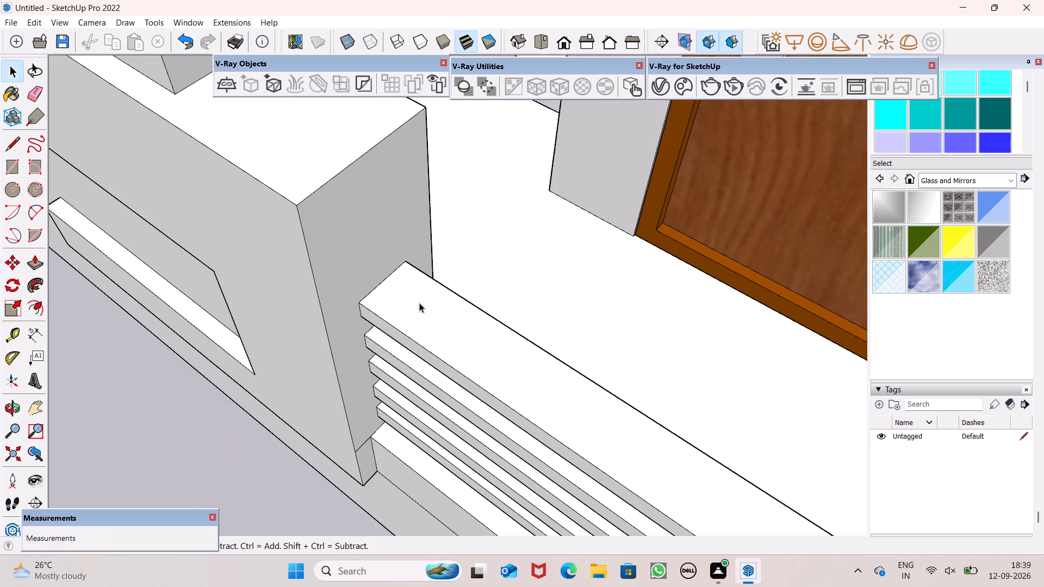
Draw a rectangle about 5 1/4" by 2 1/16" on the stepped block's inner side face, just above the top rail.
{"action": "middle_click_drag", "start_coordinate": [422, 310], "coordinate": [263, 227]}
{"action": "left_click", "coordinate": [15, 167]}
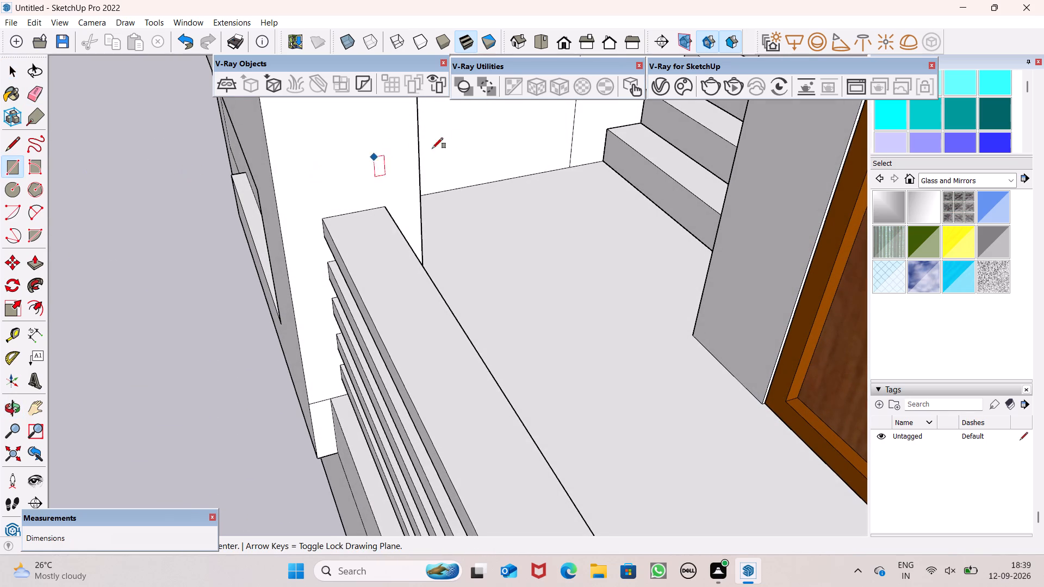
{"action": "scroll", "coordinate": [384, 146], "scroll_direction": "up", "scroll_amount": 5}
{"action": "scroll", "coordinate": [295, 215], "scroll_direction": "up", "scroll_amount": 7}
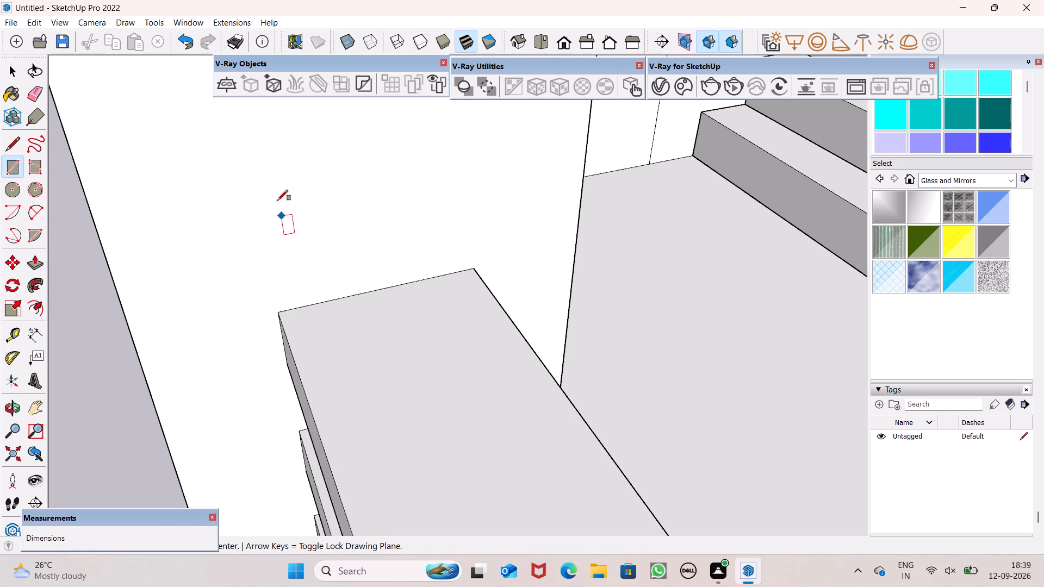
{"action": "left_click", "coordinate": [240, 168]}
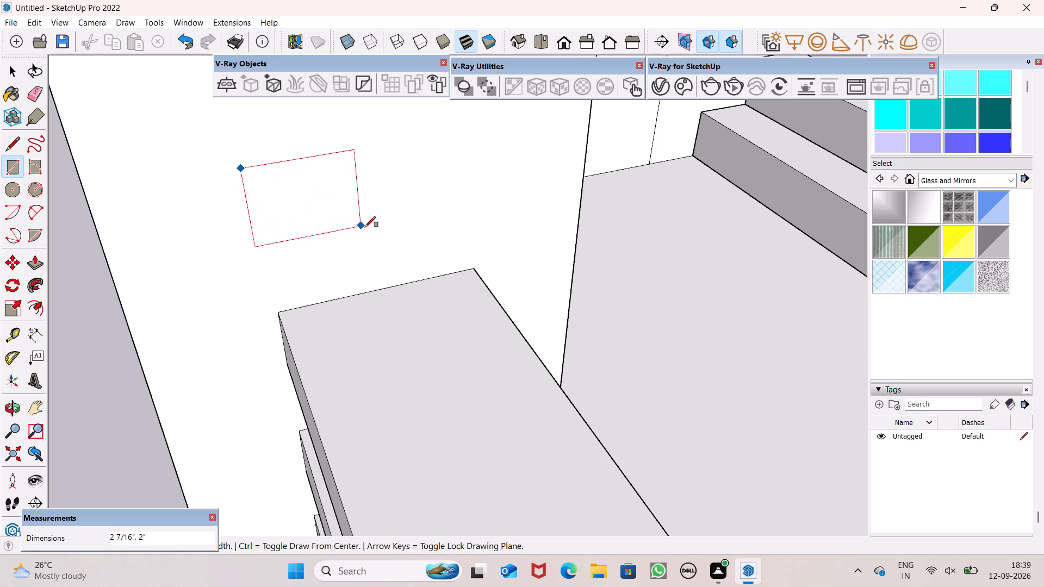
{"action": "left_click", "coordinate": [471, 205]}
{"action": "key", "text": "space"}
Copy the rectangle about 4 1/16" straight up on the same side face.
{"action": "scroll", "coordinate": [482, 213], "scroll_direction": "down", "scroll_amount": 13}
{"action": "middle_click_drag", "start_coordinate": [497, 227], "coordinate": [488, 120]}
{"action": "scroll", "coordinate": [488, 170], "scroll_direction": "down", "scroll_amount": 8}
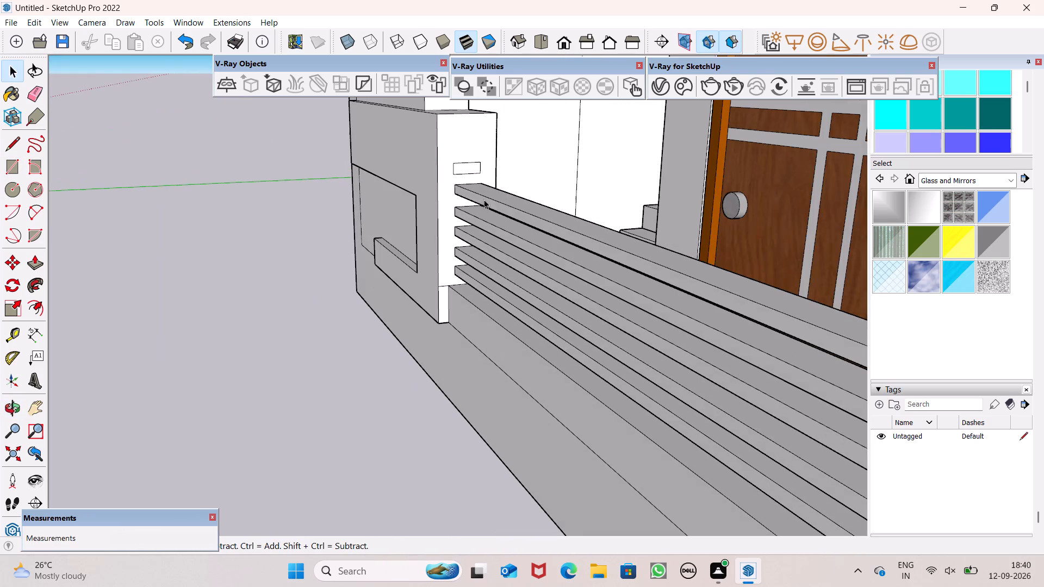
{"action": "scroll", "coordinate": [483, 120], "scroll_direction": "up", "scroll_amount": 8}
{"action": "middle_click_drag", "start_coordinate": [507, 241], "coordinate": [437, 283]}
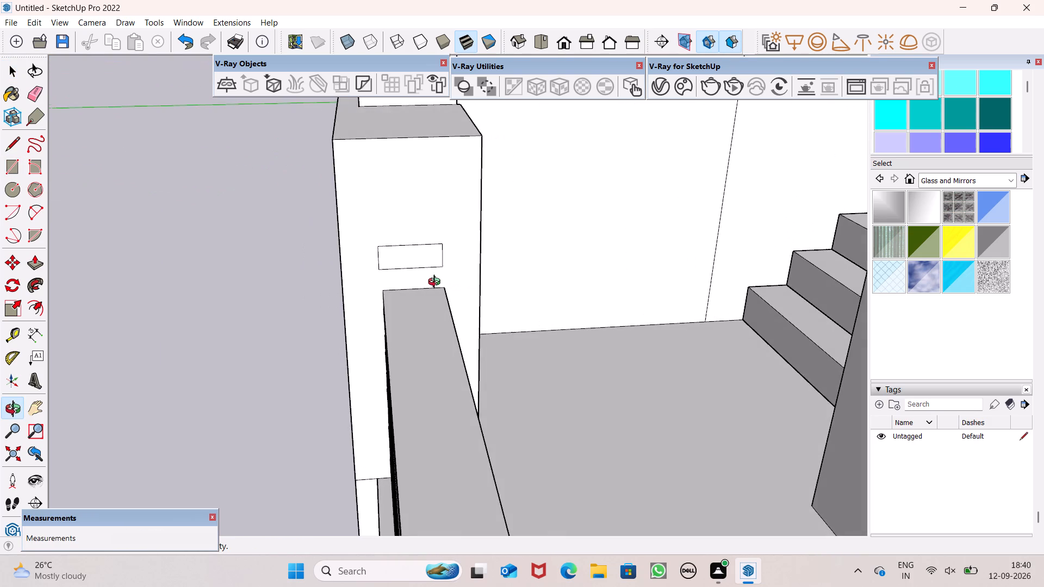
{"action": "middle_click_drag", "start_coordinate": [437, 283], "coordinate": [403, 282]}
{"action": "scroll", "coordinate": [389, 260], "scroll_direction": "up", "scroll_amount": 7}
{"action": "double_click", "coordinate": [391, 255]}
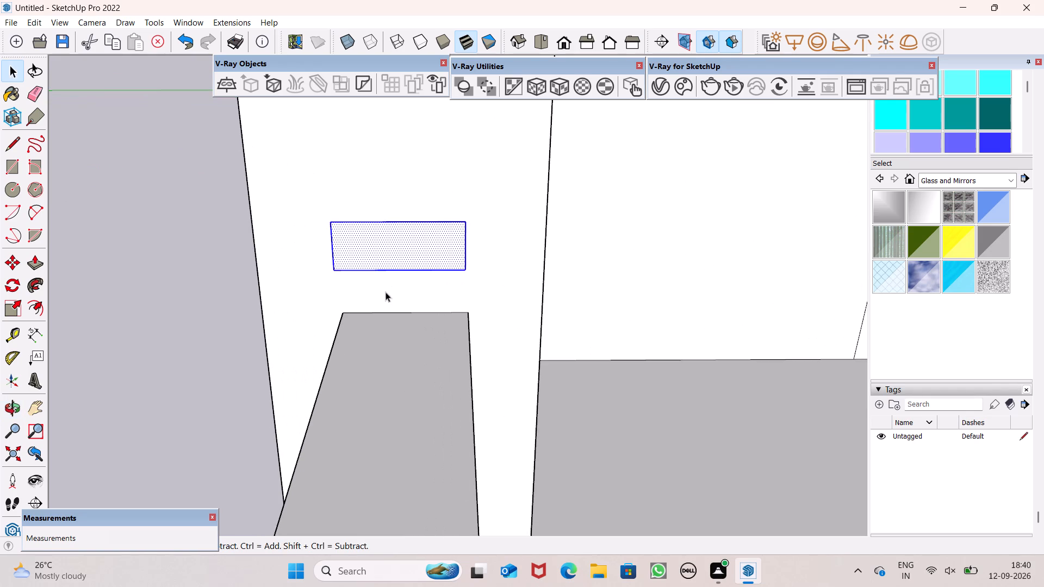
{"action": "key", "text": "m"}
{"action": "key", "text": "Return"}
{"action": "left_click_drag", "start_coordinate": [390, 260], "coordinate": [389, 241]}
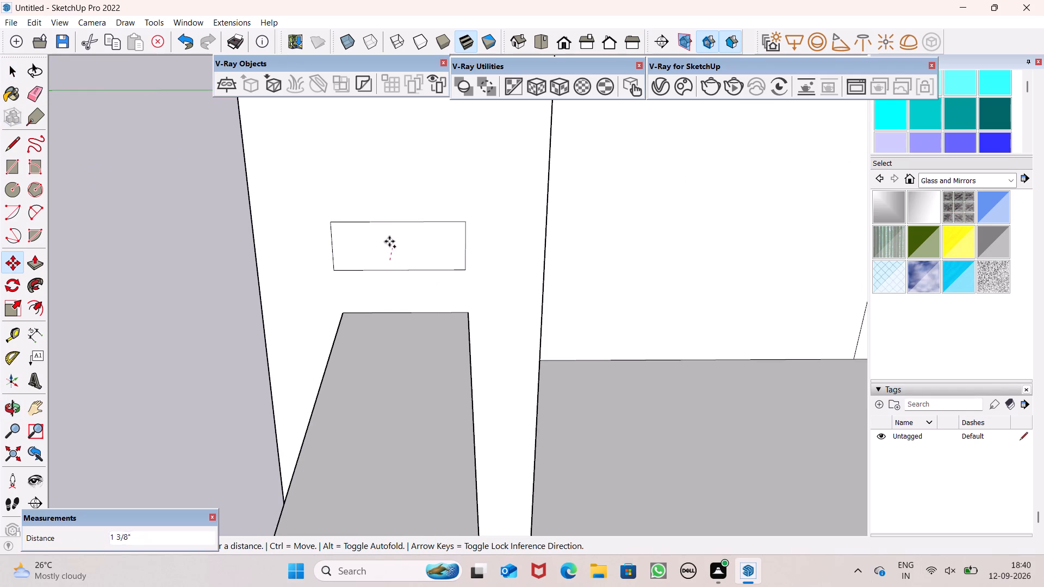
{"action": "left_click_drag", "start_coordinate": [389, 241], "coordinate": [387, 159]}
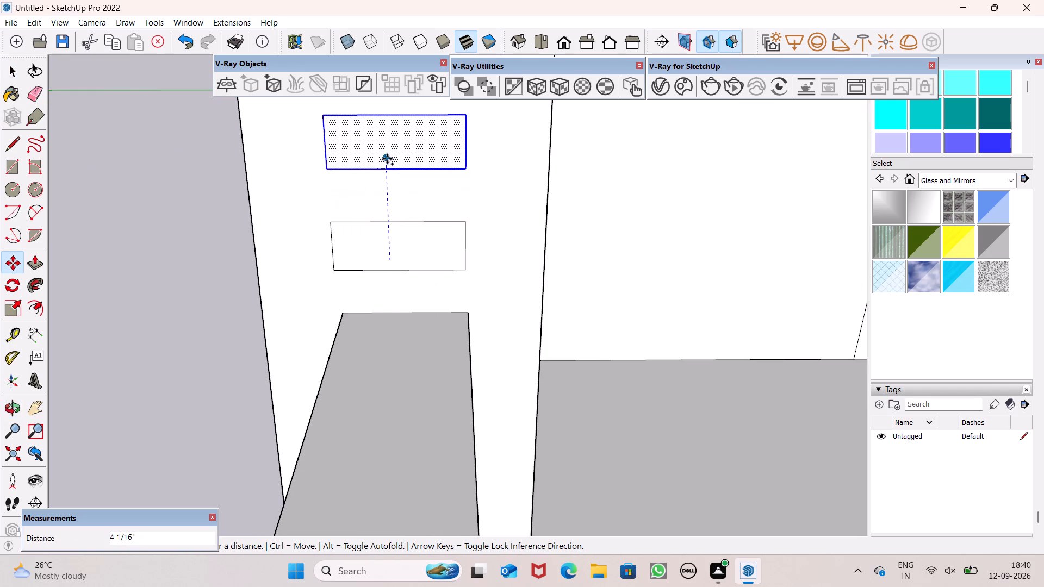
{"action": "left_click_drag", "start_coordinate": [387, 159], "coordinate": [387, 160]}
{"action": "scroll", "coordinate": [416, 220], "scroll_direction": "down", "scroll_amount": 8}
{"action": "middle_click_drag", "start_coordinate": [433, 217], "coordinate": [452, 286]}
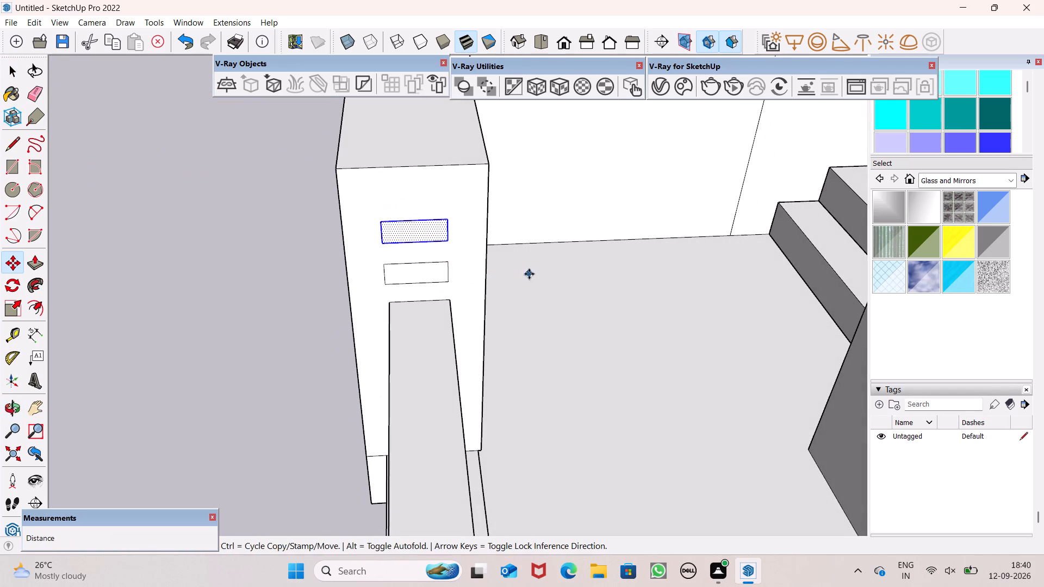
{"action": "key", "text": "space"}
{"action": "key", "text": "space"}
{"action": "left_click", "coordinate": [232, 276]}
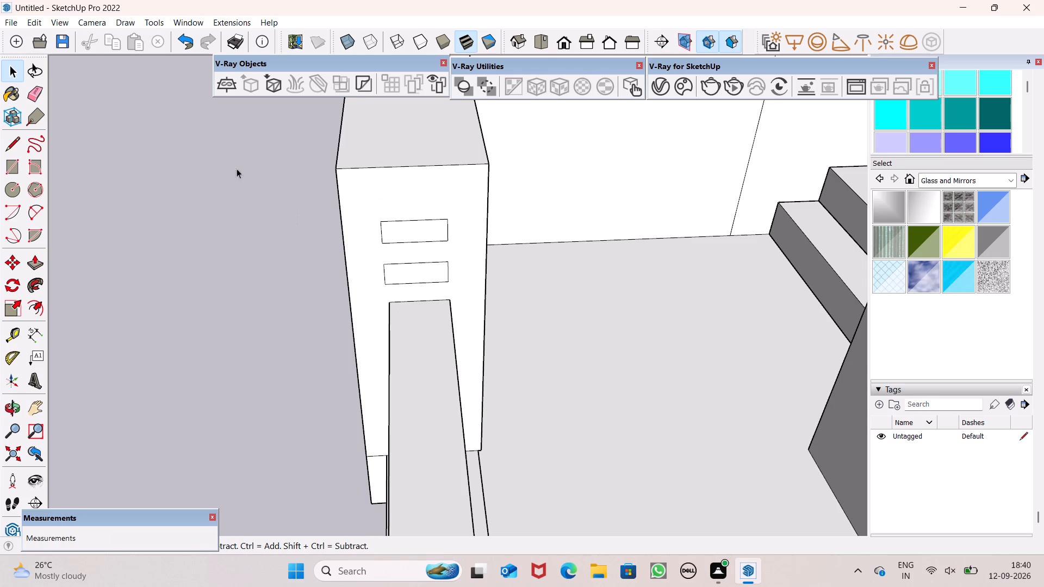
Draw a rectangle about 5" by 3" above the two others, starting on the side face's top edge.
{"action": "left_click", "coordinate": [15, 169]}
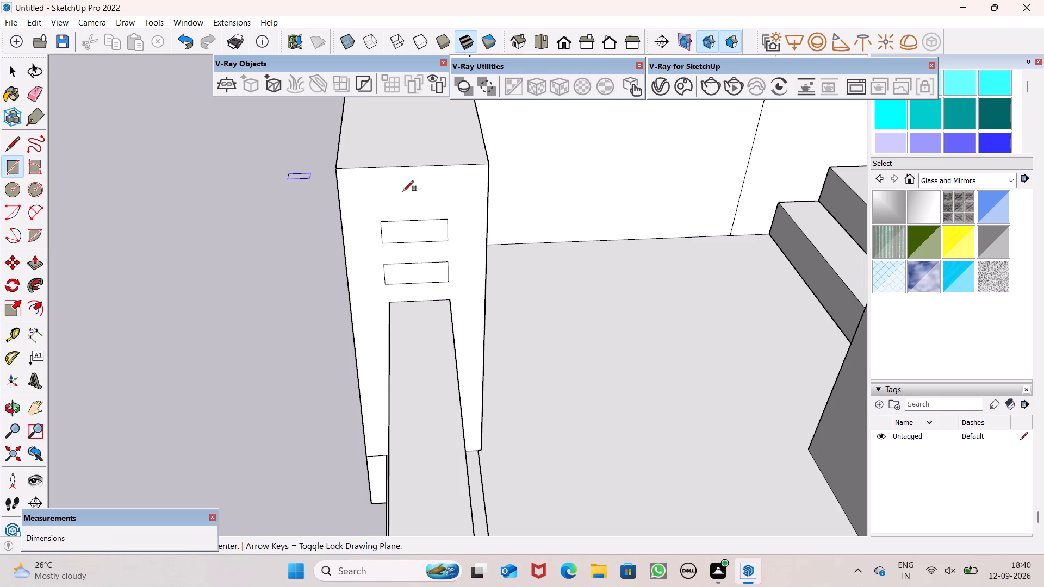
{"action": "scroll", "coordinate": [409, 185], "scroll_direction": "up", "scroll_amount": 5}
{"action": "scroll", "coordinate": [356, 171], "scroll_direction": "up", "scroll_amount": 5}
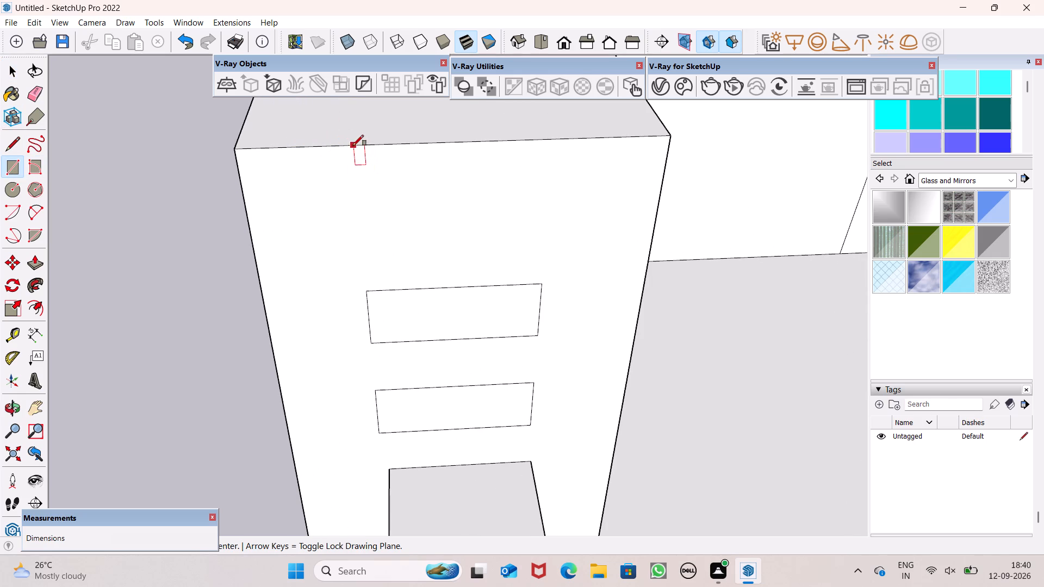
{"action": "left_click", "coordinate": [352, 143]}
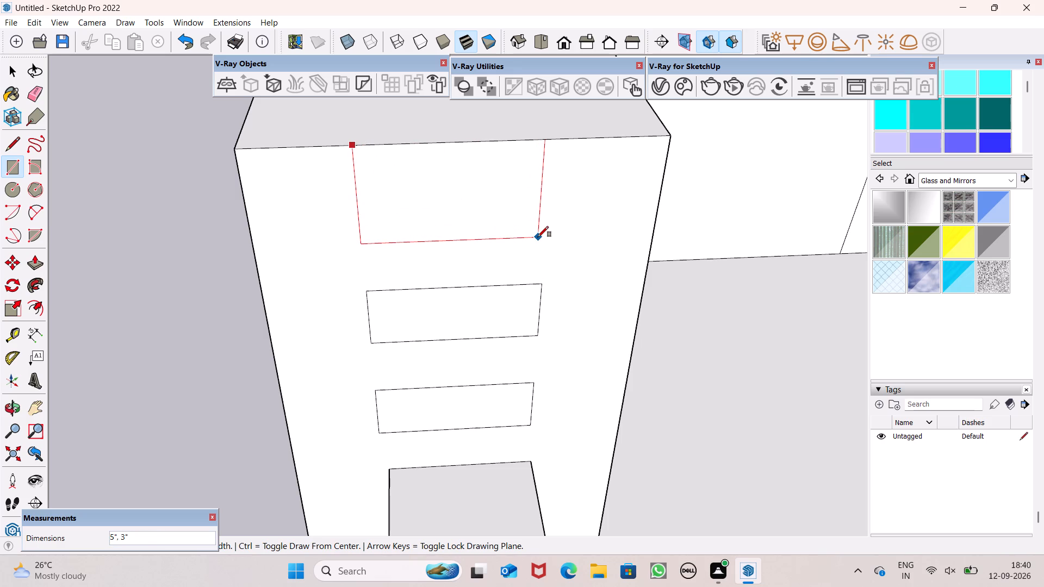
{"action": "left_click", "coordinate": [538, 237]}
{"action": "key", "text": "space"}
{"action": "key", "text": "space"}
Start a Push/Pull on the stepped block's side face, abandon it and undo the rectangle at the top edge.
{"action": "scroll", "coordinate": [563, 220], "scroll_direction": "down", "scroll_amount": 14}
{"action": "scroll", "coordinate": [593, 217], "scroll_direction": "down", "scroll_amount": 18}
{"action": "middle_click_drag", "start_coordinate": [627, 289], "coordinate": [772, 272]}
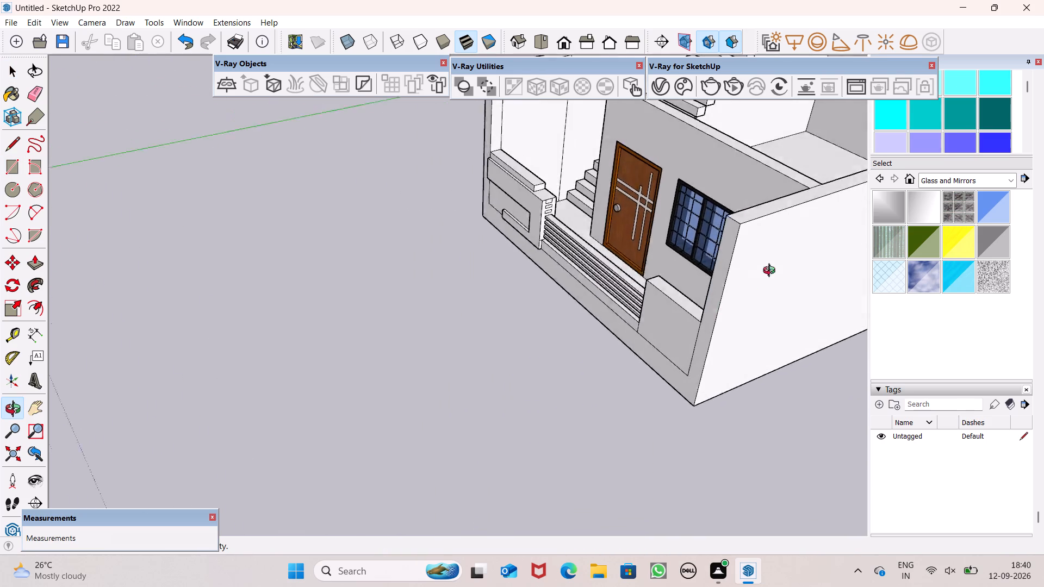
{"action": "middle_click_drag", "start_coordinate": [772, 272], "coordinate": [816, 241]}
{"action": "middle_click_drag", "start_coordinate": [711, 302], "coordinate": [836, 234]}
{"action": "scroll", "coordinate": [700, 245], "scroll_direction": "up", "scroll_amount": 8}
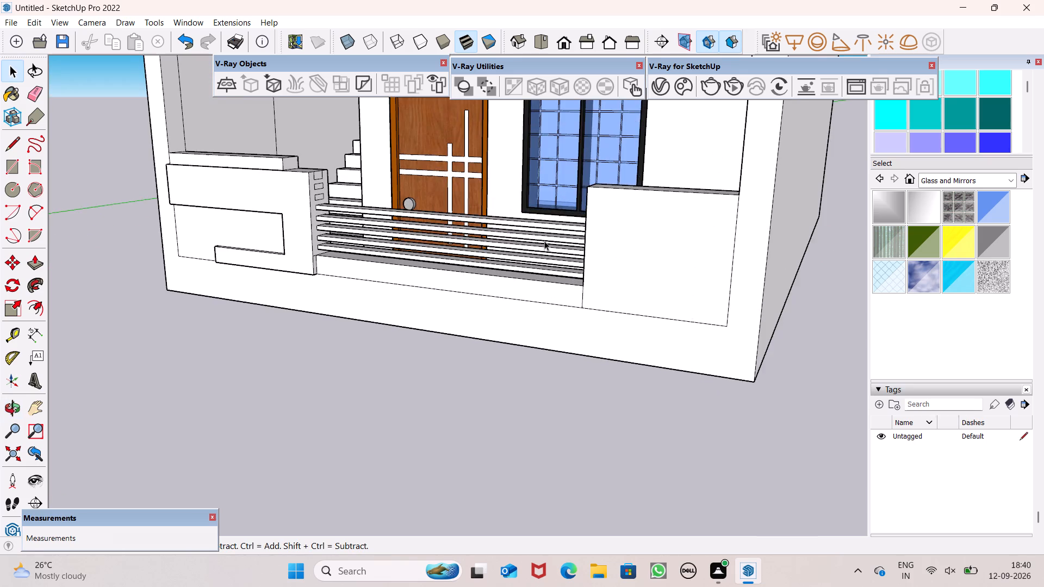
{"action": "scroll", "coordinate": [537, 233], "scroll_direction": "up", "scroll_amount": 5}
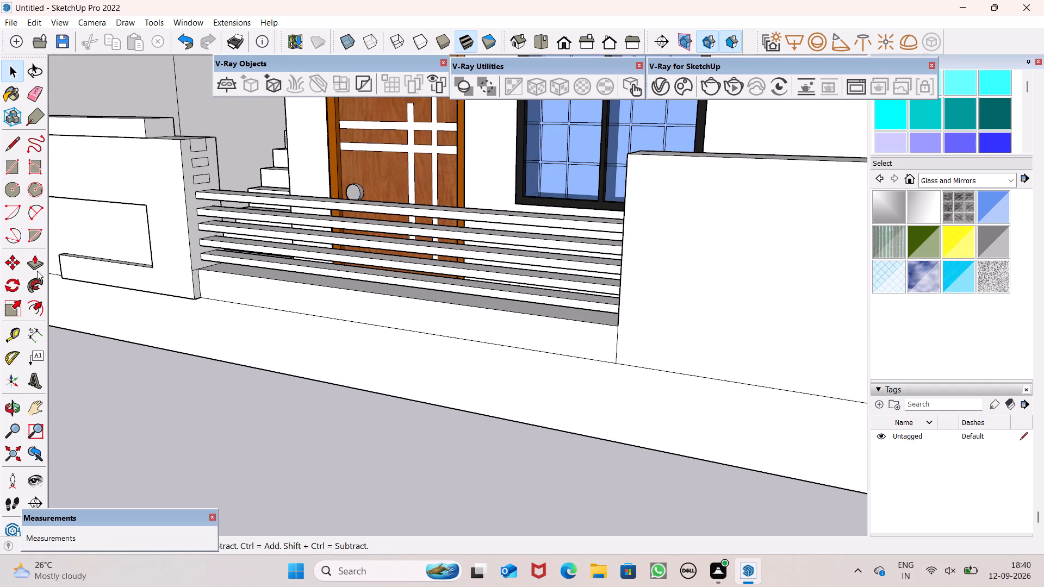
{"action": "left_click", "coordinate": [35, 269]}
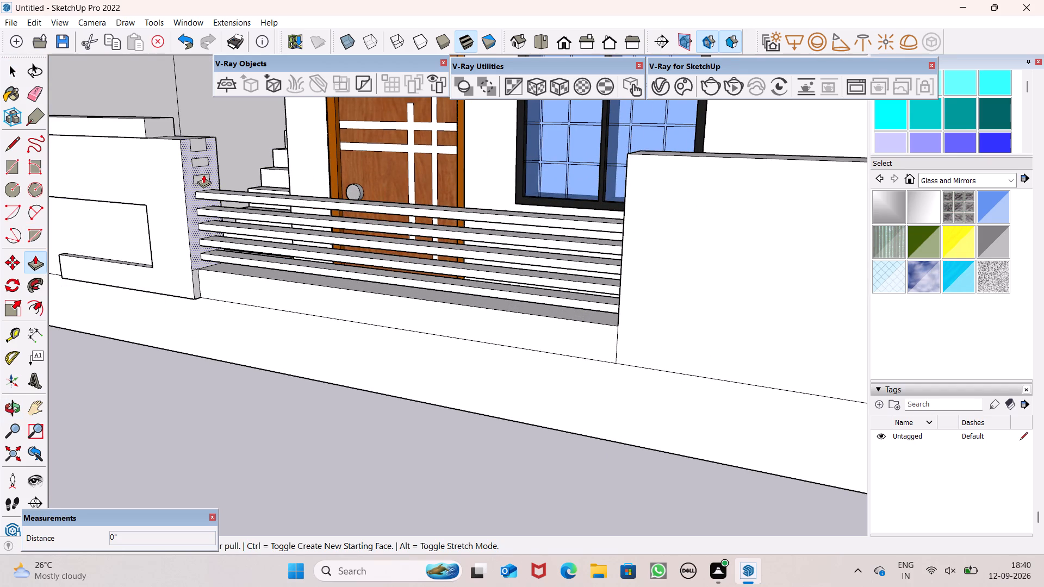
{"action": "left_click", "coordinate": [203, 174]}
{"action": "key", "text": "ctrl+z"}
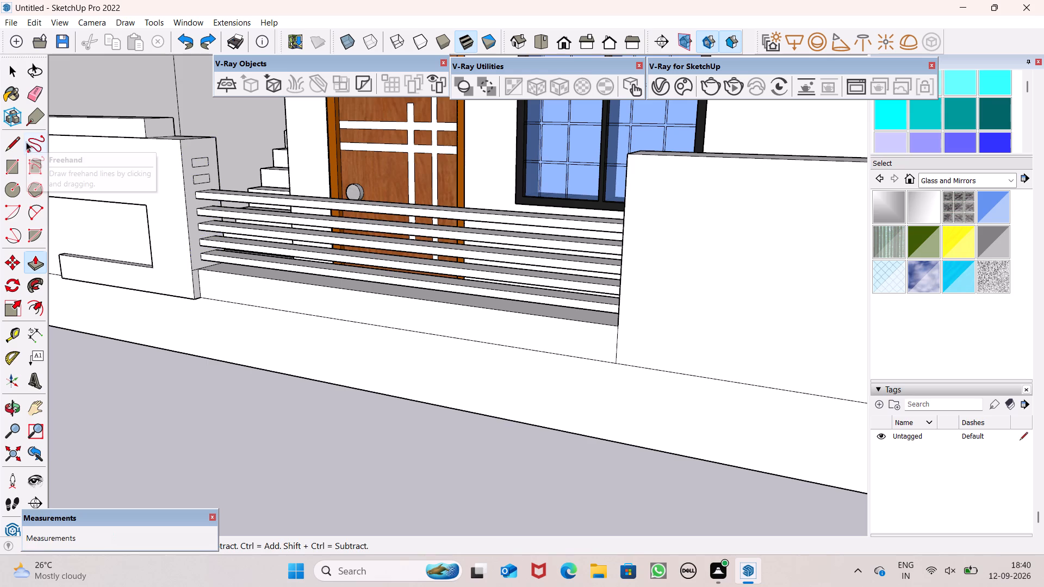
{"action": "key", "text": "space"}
Draw a rectangle about 5 1/8" by 3" from the side face's top edge, above the two existing rectangles.
{"action": "scroll", "coordinate": [179, 184], "scroll_direction": "up", "scroll_amount": 4}
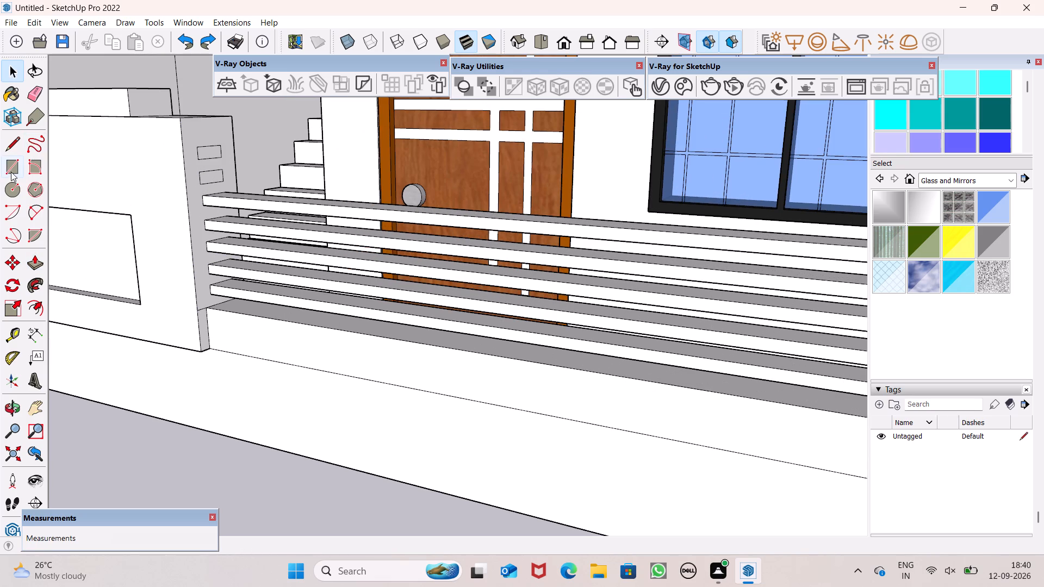
{"action": "left_click", "coordinate": [11, 172]}
{"action": "middle_click_drag", "start_coordinate": [316, 237], "coordinate": [188, 335]}
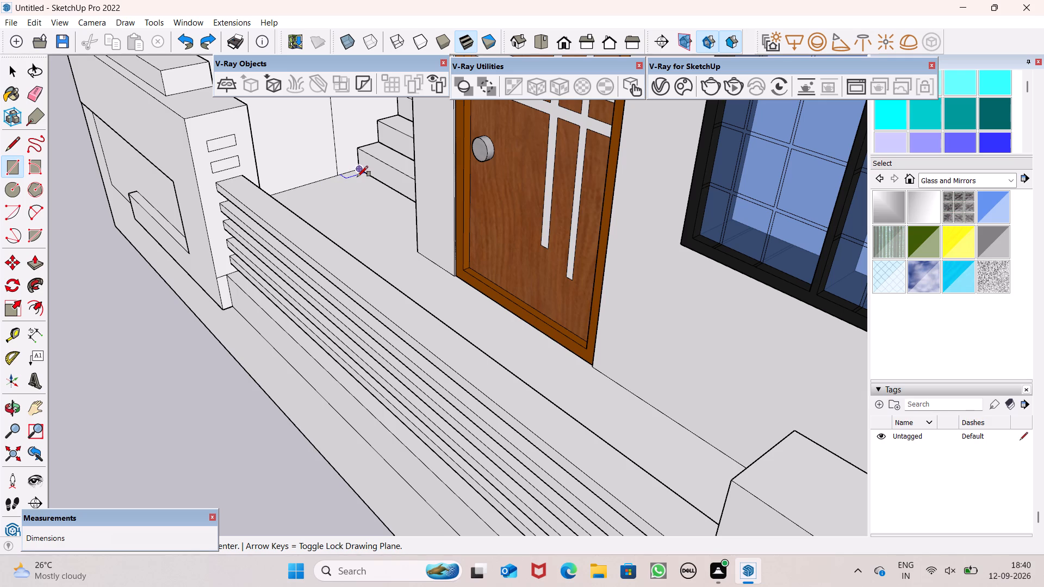
{"action": "scroll", "coordinate": [257, 140], "scroll_direction": "up", "scroll_amount": 5}
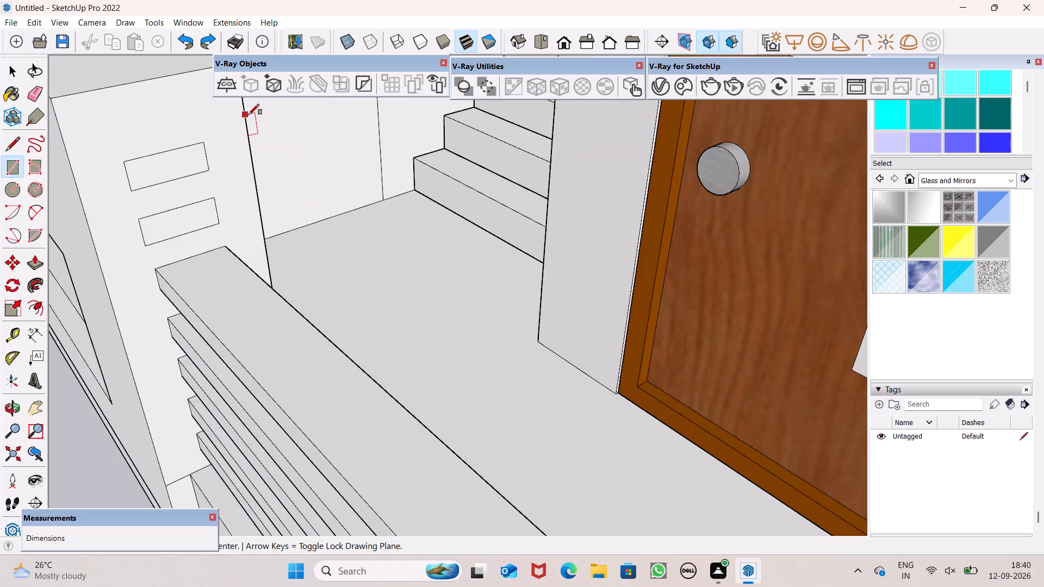
{"action": "scroll", "coordinate": [240, 143], "scroll_direction": "down", "scroll_amount": 6}
{"action": "scroll", "coordinate": [183, 103], "scroll_direction": "up", "scroll_amount": 13}
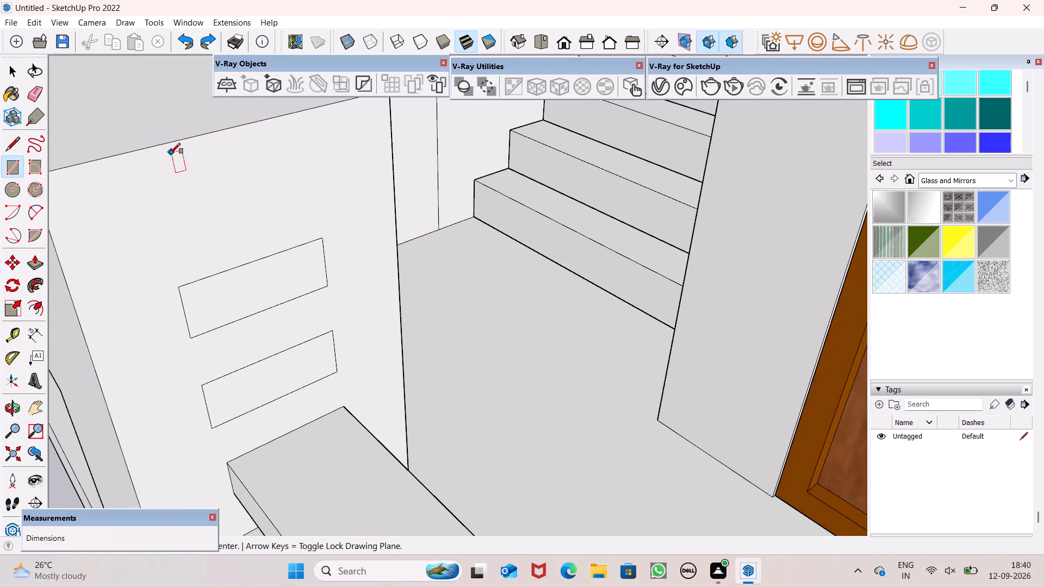
{"action": "left_click", "coordinate": [140, 150]}
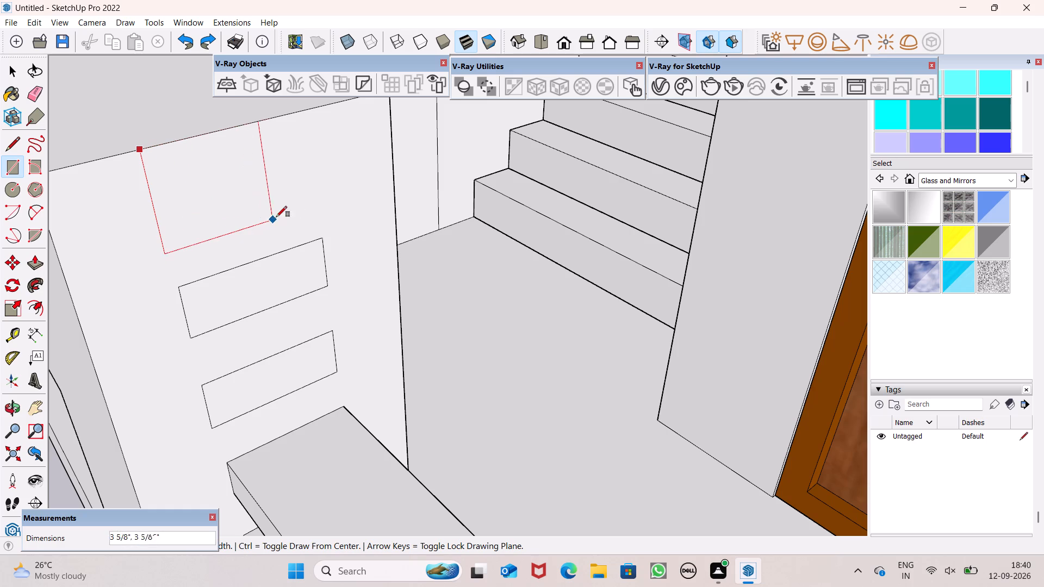
{"action": "left_click", "coordinate": [312, 196]}
{"action": "key", "text": "space"}
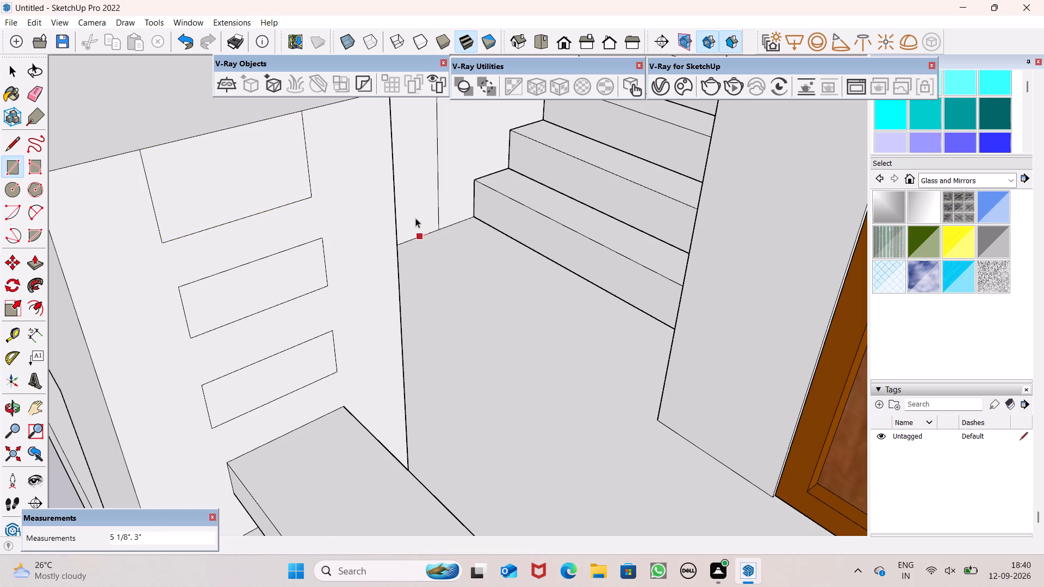
Push/Pull the lowest rectangle about 8' 11 13/16" across to the opposite wall block to form another rail.
{"action": "scroll", "coordinate": [414, 199], "scroll_direction": "down", "scroll_amount": 9}
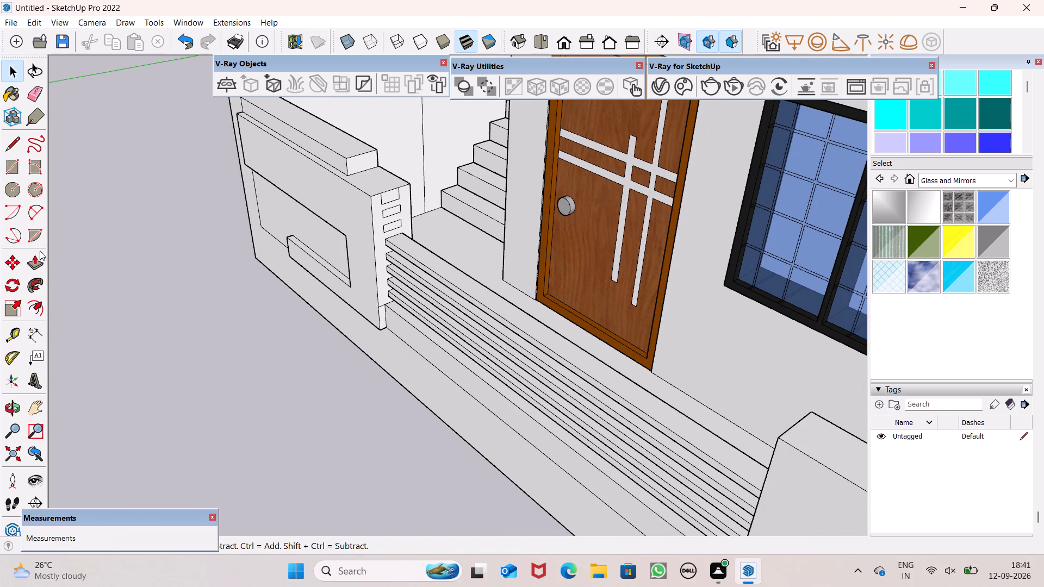
{"action": "left_click", "coordinate": [40, 271]}
{"action": "middle_click_drag", "start_coordinate": [655, 372], "coordinate": [695, 371]}
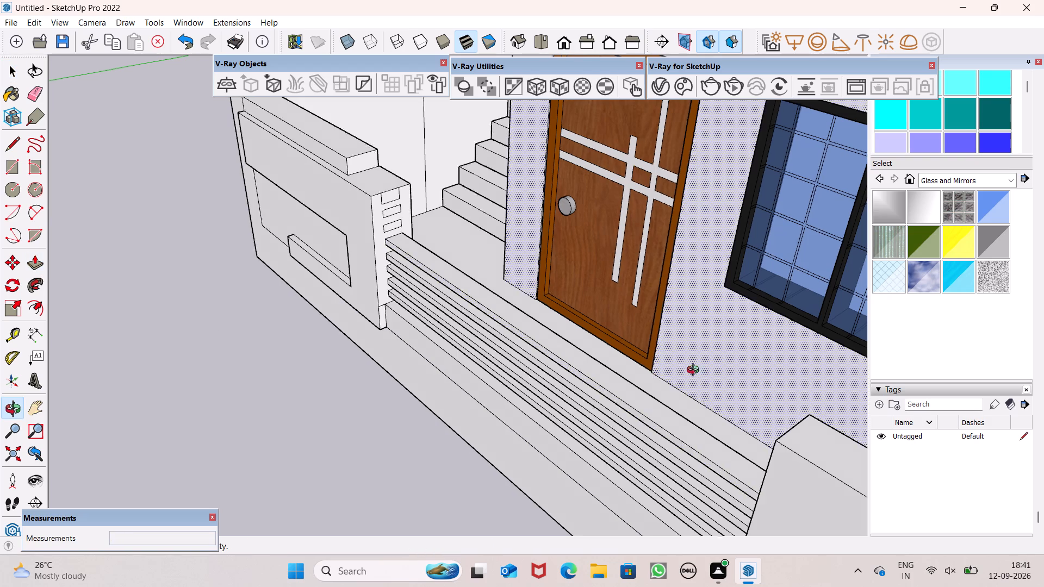
{"action": "middle_click_drag", "start_coordinate": [695, 371], "coordinate": [764, 341]}
{"action": "scroll", "coordinate": [764, 341], "scroll_direction": "up", "scroll_amount": 1}
{"action": "scroll", "coordinate": [371, 261], "scroll_direction": "up", "scroll_amount": 1}
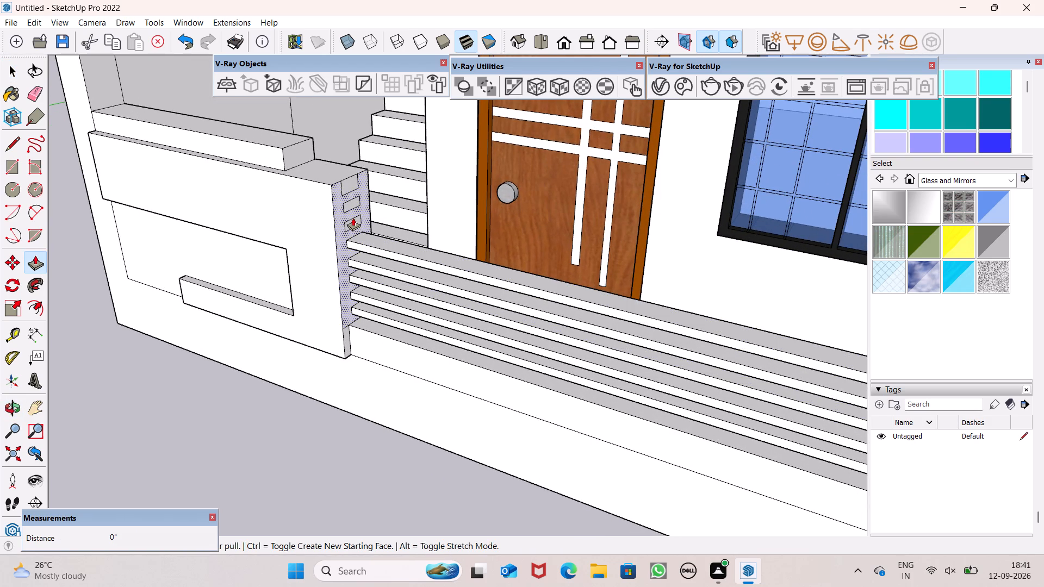
{"action": "left_click_drag", "start_coordinate": [353, 221], "coordinate": [905, 341]}
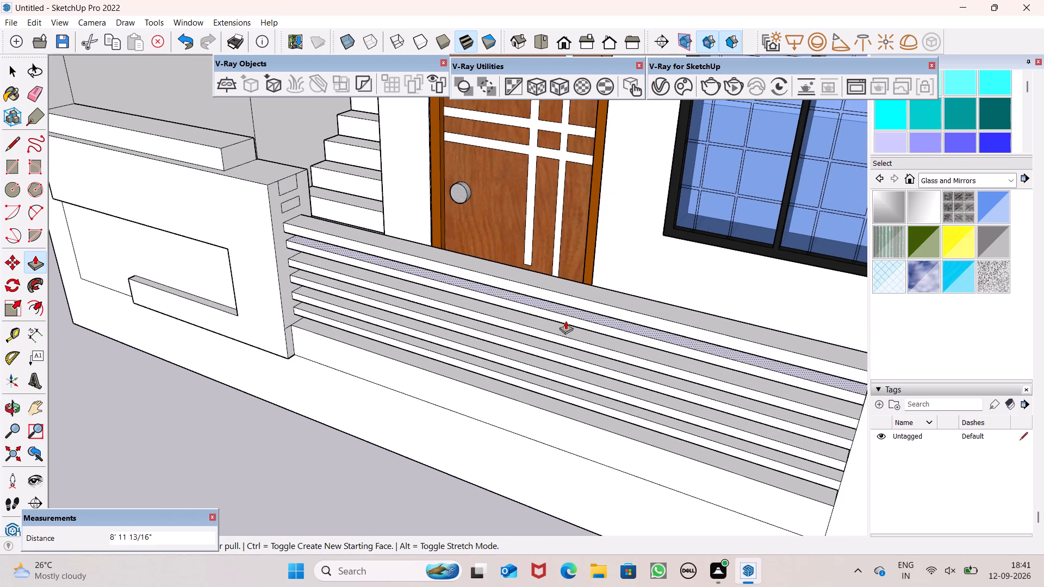
{"action": "scroll", "coordinate": [542, 316], "scroll_direction": "down", "scroll_amount": 7}
{"action": "middle_click_drag", "start_coordinate": [706, 380], "coordinate": [887, 350]}
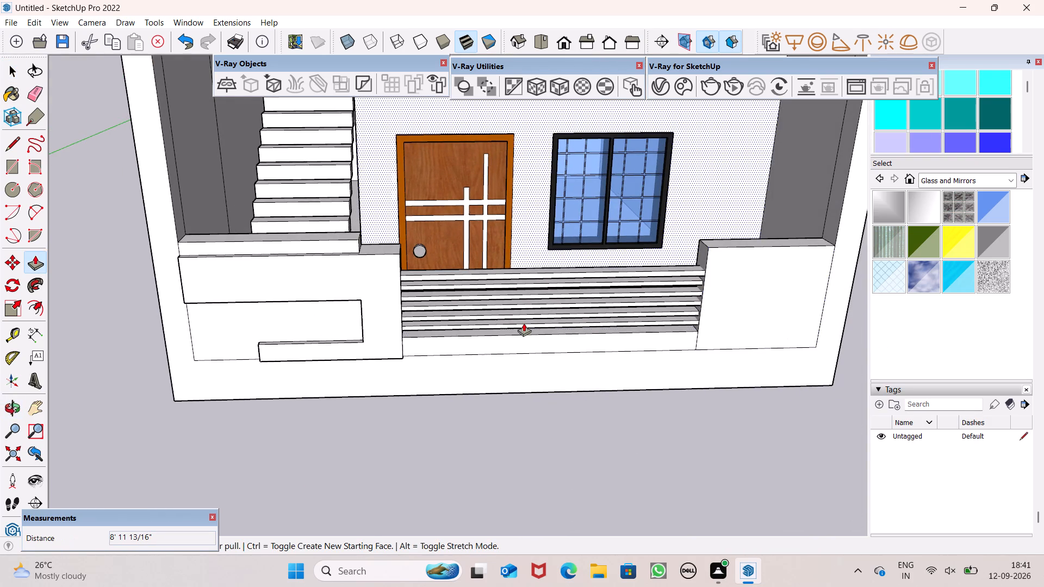
Push/Pull the lower of the two remaining rectangles about 9' 5 3/8" across to the opposite wall block to form another rail.
{"action": "scroll", "coordinate": [649, 277], "scroll_direction": "up", "scroll_amount": 7}
{"action": "middle_click_drag", "start_coordinate": [563, 294], "coordinate": [457, 351]}
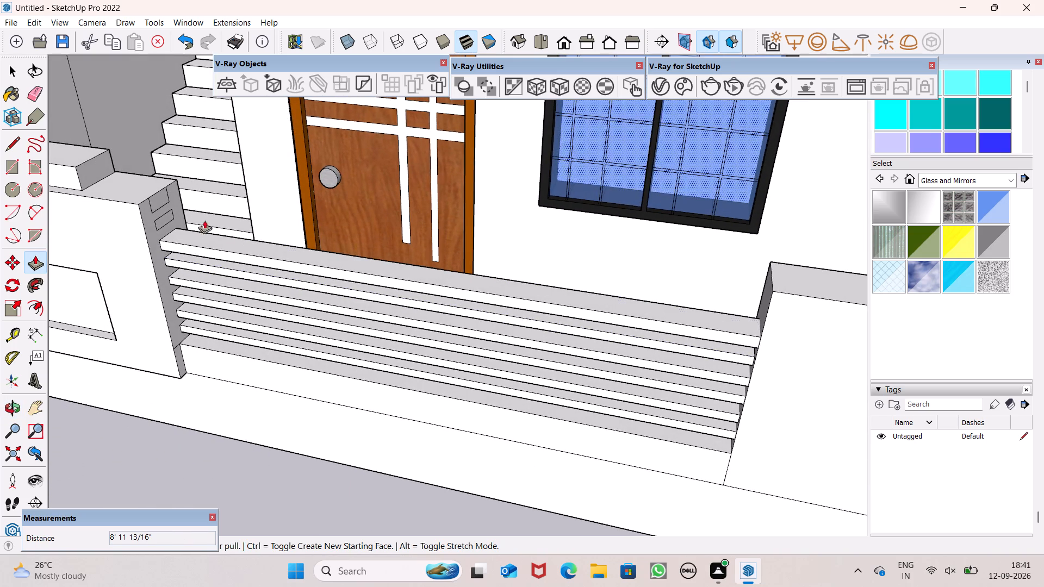
{"action": "left_click_drag", "start_coordinate": [168, 215], "coordinate": [839, 313]}
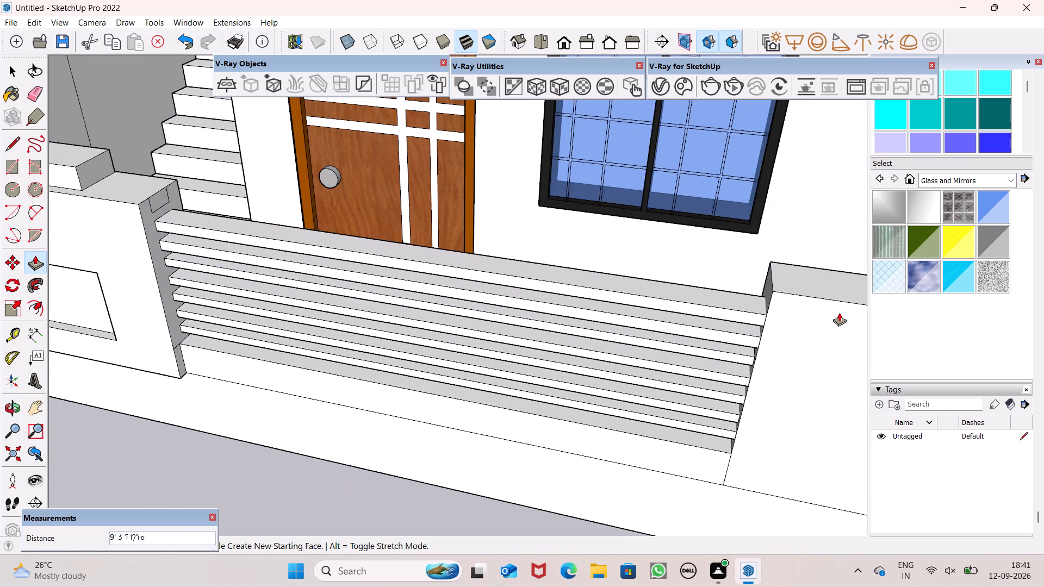
{"action": "left_click_drag", "start_coordinate": [839, 313], "coordinate": [823, 313]}
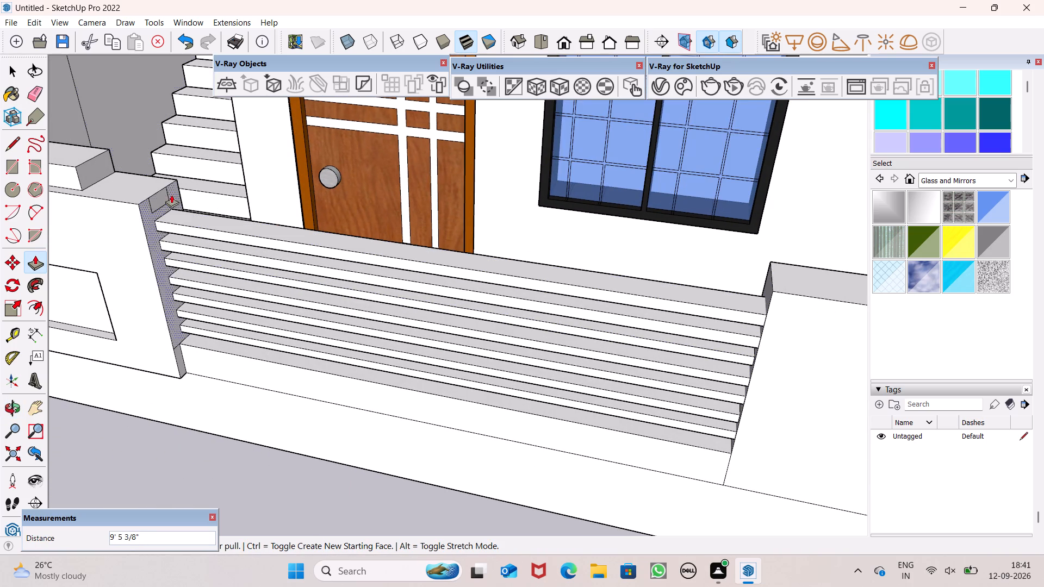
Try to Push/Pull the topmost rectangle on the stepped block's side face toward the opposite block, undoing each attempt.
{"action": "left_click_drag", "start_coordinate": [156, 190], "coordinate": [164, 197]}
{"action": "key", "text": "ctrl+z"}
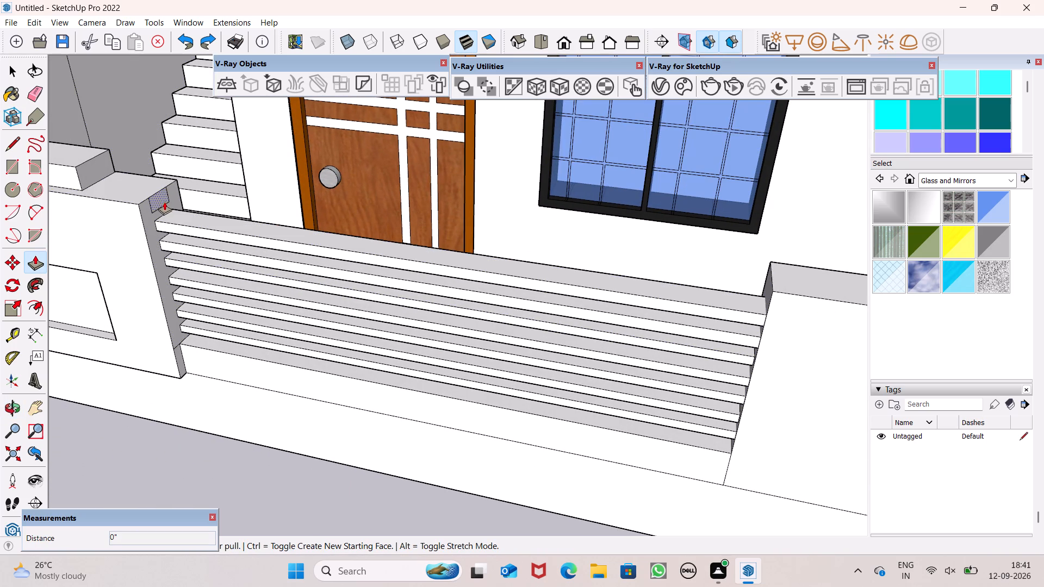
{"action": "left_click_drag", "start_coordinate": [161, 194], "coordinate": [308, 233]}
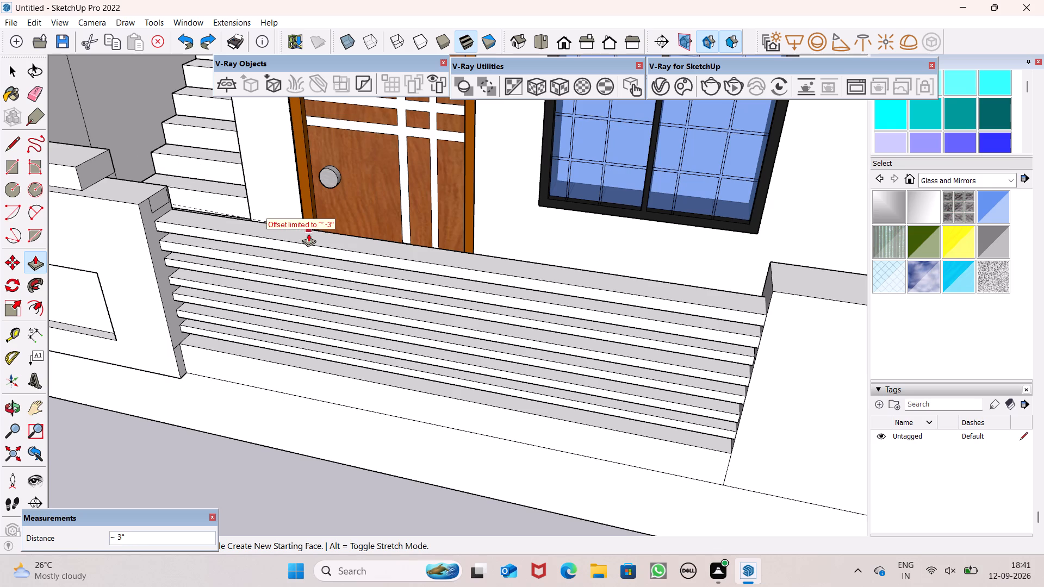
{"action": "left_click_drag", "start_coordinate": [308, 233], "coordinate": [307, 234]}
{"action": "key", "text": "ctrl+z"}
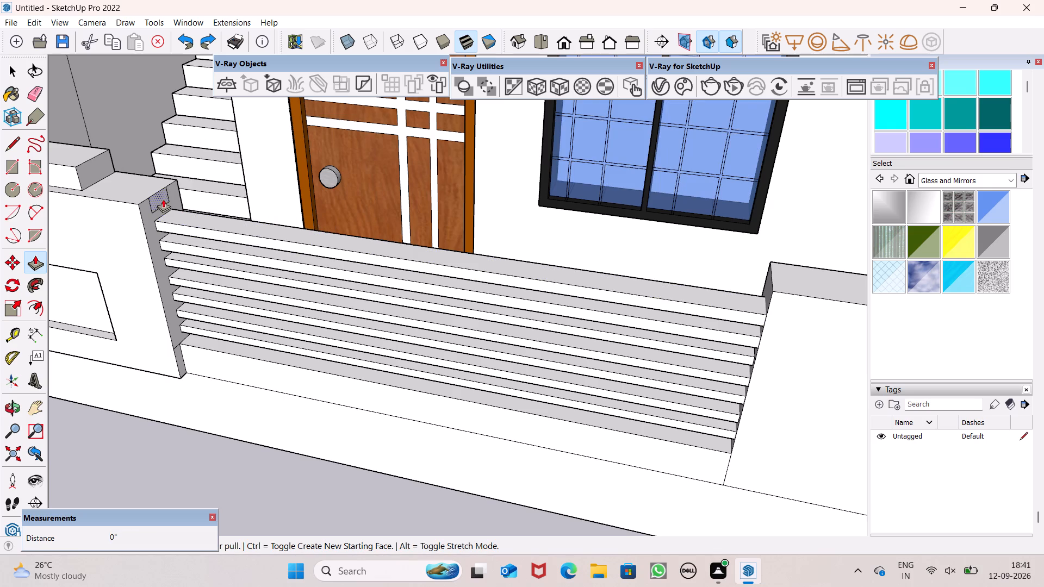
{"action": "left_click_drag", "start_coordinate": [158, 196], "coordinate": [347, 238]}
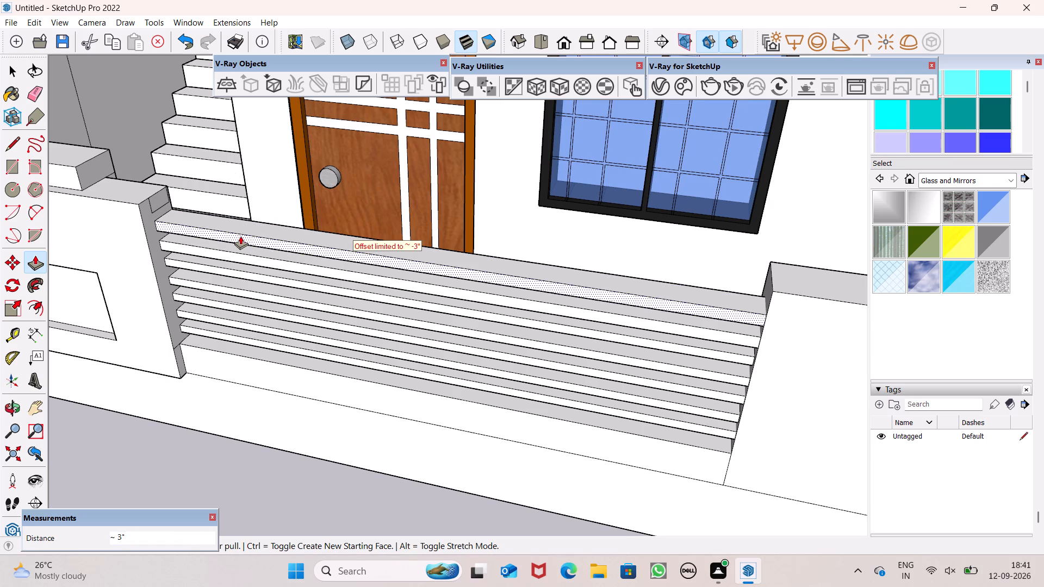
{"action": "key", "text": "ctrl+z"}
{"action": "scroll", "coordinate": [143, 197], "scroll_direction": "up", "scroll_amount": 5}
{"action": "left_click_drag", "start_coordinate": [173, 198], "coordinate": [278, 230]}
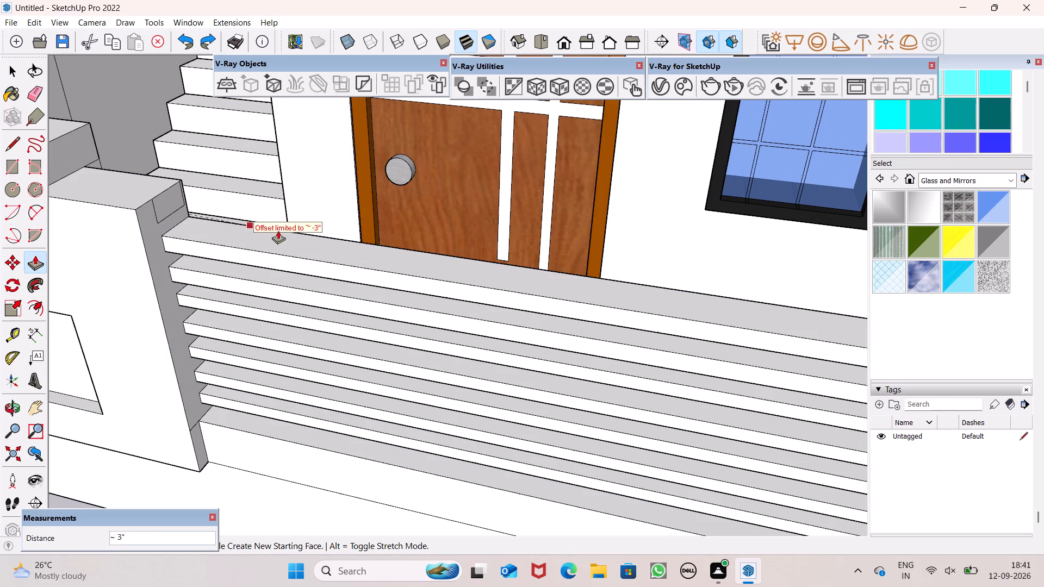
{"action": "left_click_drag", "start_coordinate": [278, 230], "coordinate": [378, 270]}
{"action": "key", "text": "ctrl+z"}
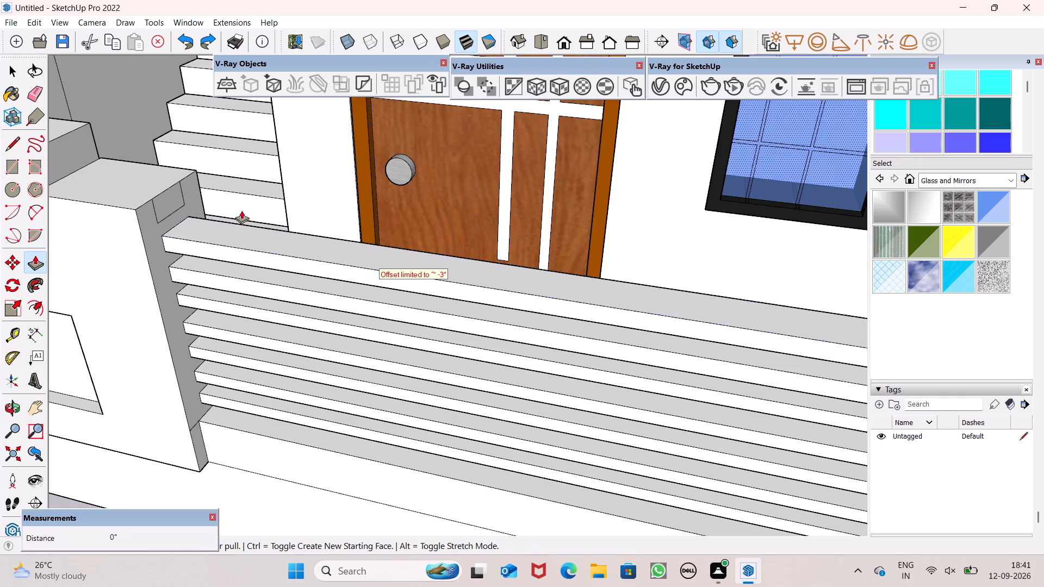
Push/Pull the topmost rectangle about 1' 5/16" out from the stepped block's side face to start the top rail.
{"action": "scroll", "coordinate": [164, 200], "scroll_direction": "up", "scroll_amount": 7}
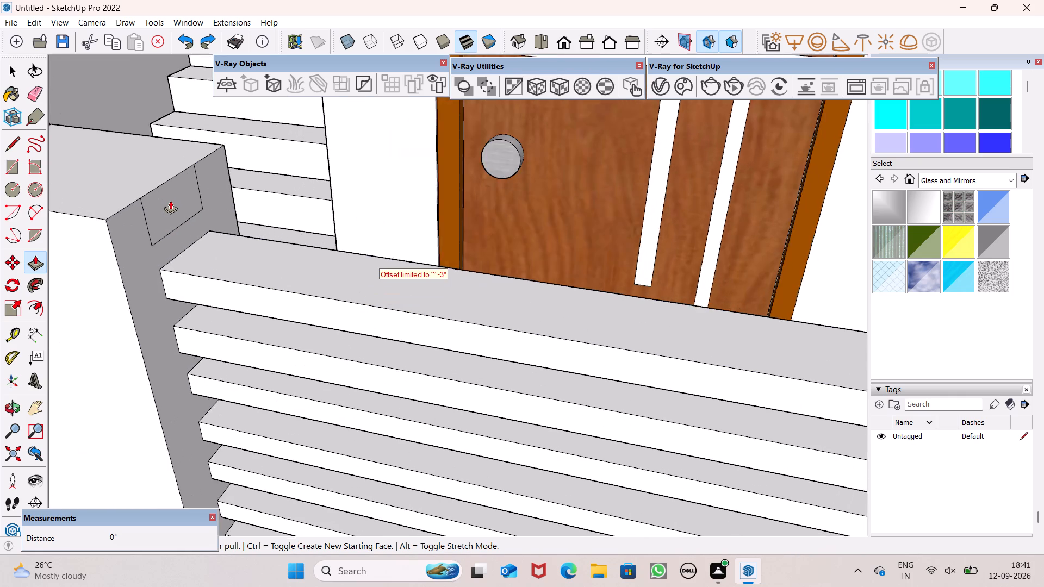
{"action": "scroll", "coordinate": [171, 201], "scroll_direction": "up", "scroll_amount": 8}
{"action": "left_click", "coordinate": [179, 209]}
{"action": "key", "text": "space"}
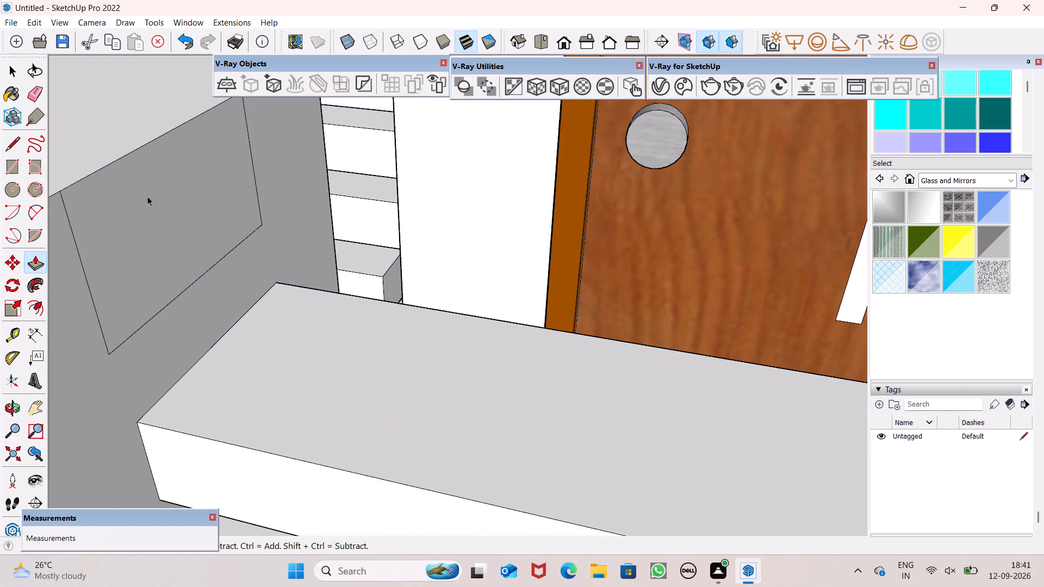
{"action": "left_click", "coordinate": [35, 261]}
{"action": "left_click_drag", "start_coordinate": [157, 249], "coordinate": [873, 505]}
Push/Pull the top rail's end face about 4' 3 7/8" further toward the opposite wall block.
{"action": "scroll", "coordinate": [476, 317], "scroll_direction": "down", "scroll_amount": 8}
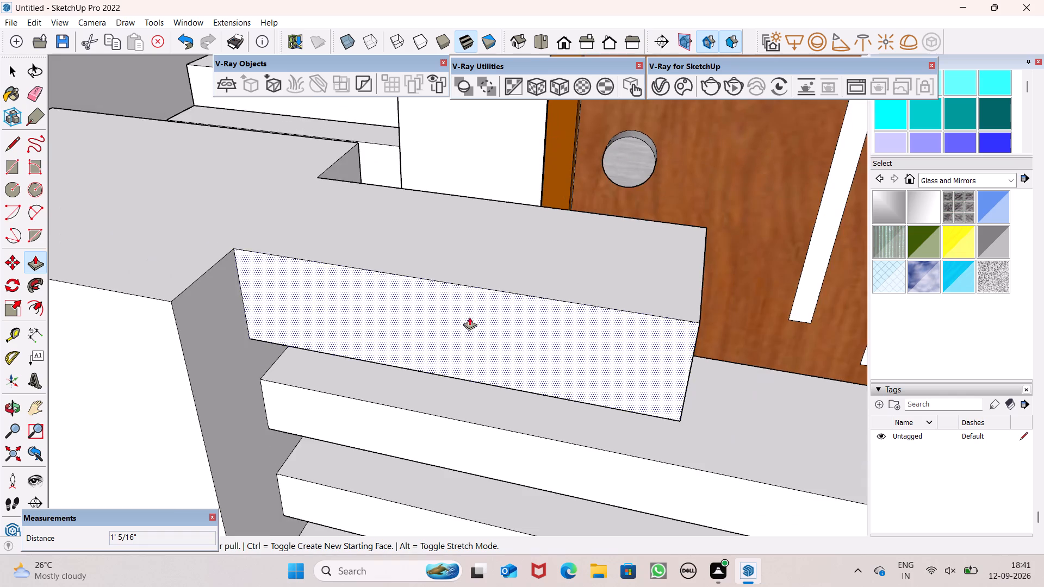
{"action": "scroll", "coordinate": [467, 304], "scroll_direction": "down", "scroll_amount": 7}
{"action": "middle_click_drag", "start_coordinate": [550, 322], "coordinate": [492, 326]}
{"action": "scroll", "coordinate": [496, 296], "scroll_direction": "down", "scroll_amount": 10}
{"action": "scroll", "coordinate": [557, 307], "scroll_direction": "down", "scroll_amount": 8}
{"action": "middle_click_drag", "start_coordinate": [593, 316], "coordinate": [458, 295]}
{"action": "scroll", "coordinate": [534, 329], "scroll_direction": "up", "scroll_amount": 7}
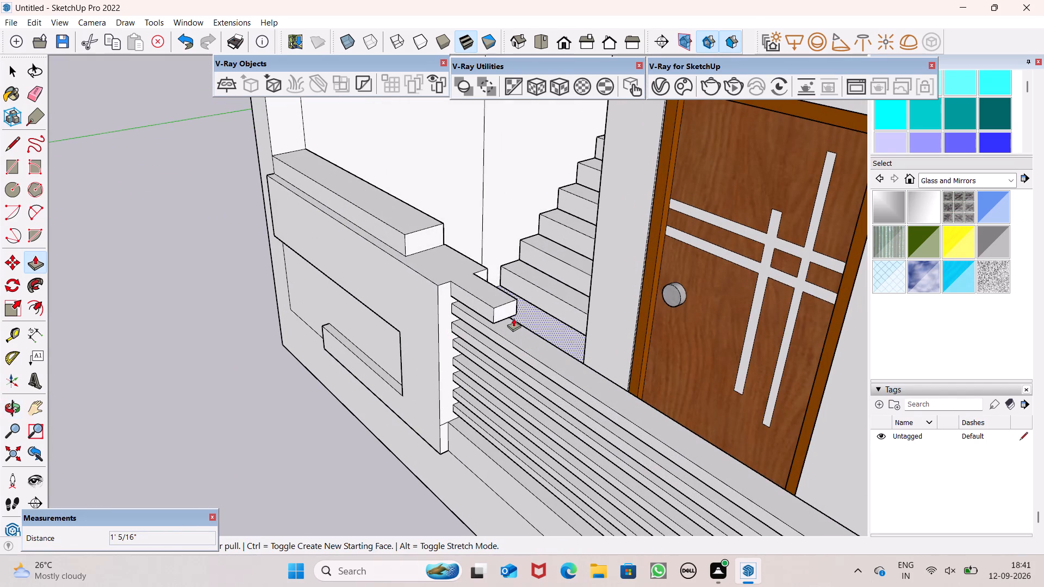
{"action": "left_click_drag", "start_coordinate": [505, 308], "coordinate": [756, 499]}
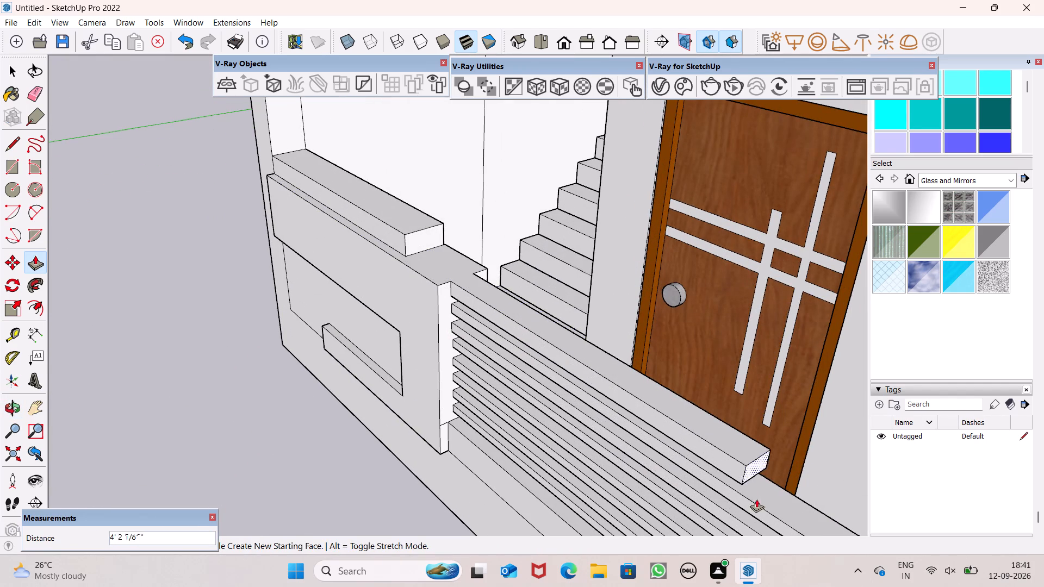
{"action": "left_click_drag", "start_coordinate": [756, 499], "coordinate": [757, 501]}
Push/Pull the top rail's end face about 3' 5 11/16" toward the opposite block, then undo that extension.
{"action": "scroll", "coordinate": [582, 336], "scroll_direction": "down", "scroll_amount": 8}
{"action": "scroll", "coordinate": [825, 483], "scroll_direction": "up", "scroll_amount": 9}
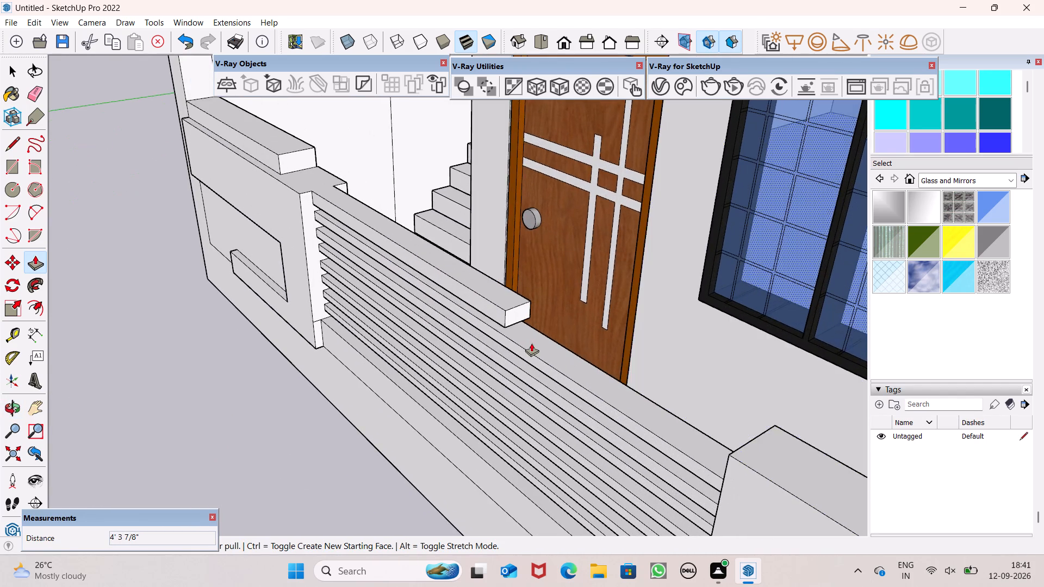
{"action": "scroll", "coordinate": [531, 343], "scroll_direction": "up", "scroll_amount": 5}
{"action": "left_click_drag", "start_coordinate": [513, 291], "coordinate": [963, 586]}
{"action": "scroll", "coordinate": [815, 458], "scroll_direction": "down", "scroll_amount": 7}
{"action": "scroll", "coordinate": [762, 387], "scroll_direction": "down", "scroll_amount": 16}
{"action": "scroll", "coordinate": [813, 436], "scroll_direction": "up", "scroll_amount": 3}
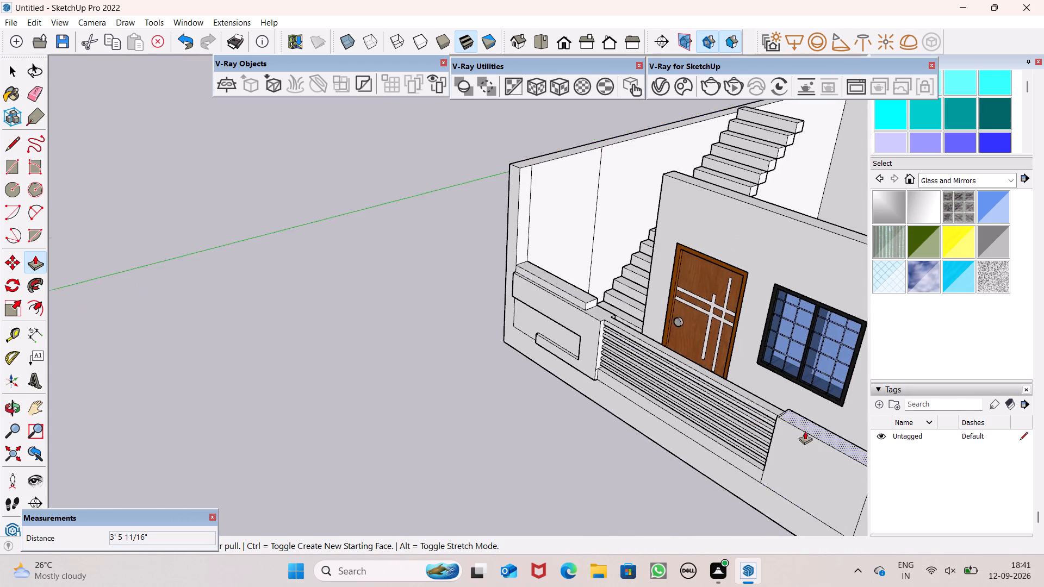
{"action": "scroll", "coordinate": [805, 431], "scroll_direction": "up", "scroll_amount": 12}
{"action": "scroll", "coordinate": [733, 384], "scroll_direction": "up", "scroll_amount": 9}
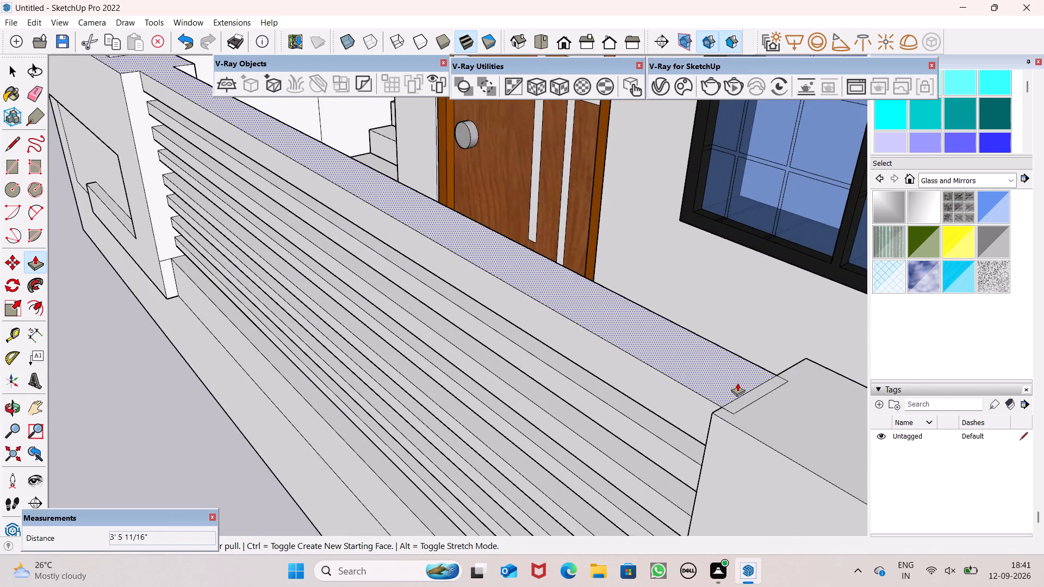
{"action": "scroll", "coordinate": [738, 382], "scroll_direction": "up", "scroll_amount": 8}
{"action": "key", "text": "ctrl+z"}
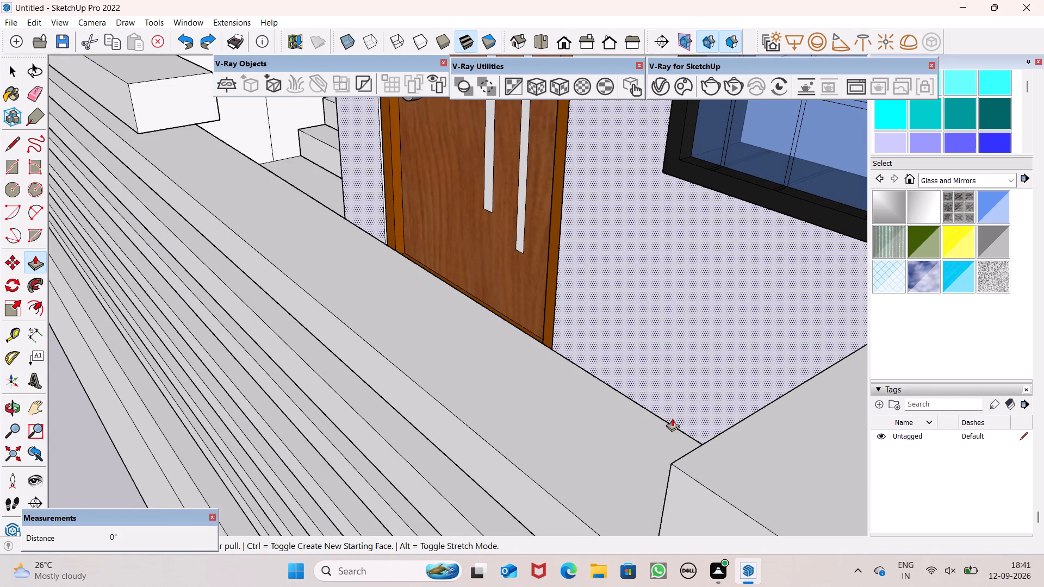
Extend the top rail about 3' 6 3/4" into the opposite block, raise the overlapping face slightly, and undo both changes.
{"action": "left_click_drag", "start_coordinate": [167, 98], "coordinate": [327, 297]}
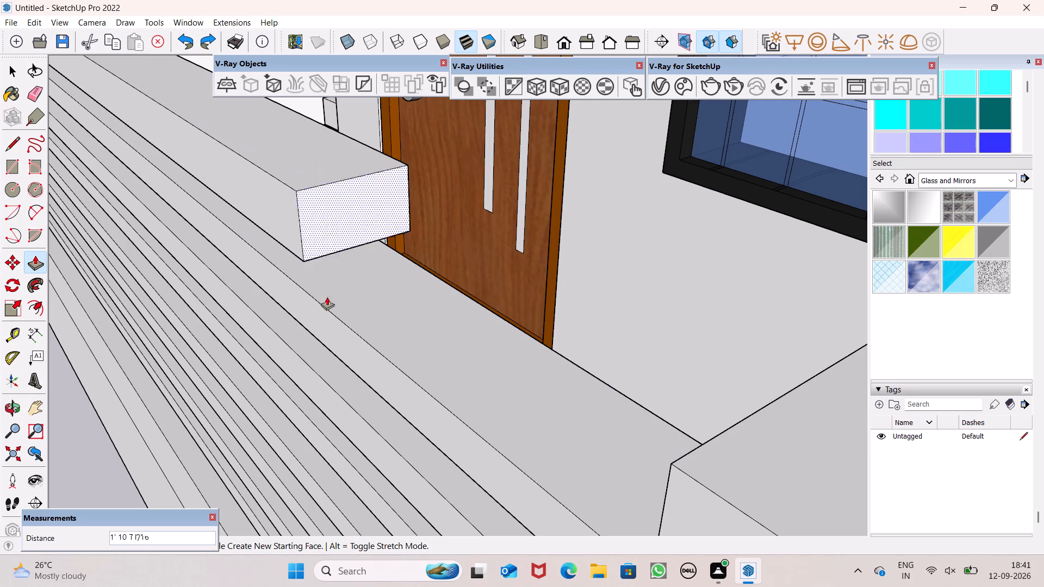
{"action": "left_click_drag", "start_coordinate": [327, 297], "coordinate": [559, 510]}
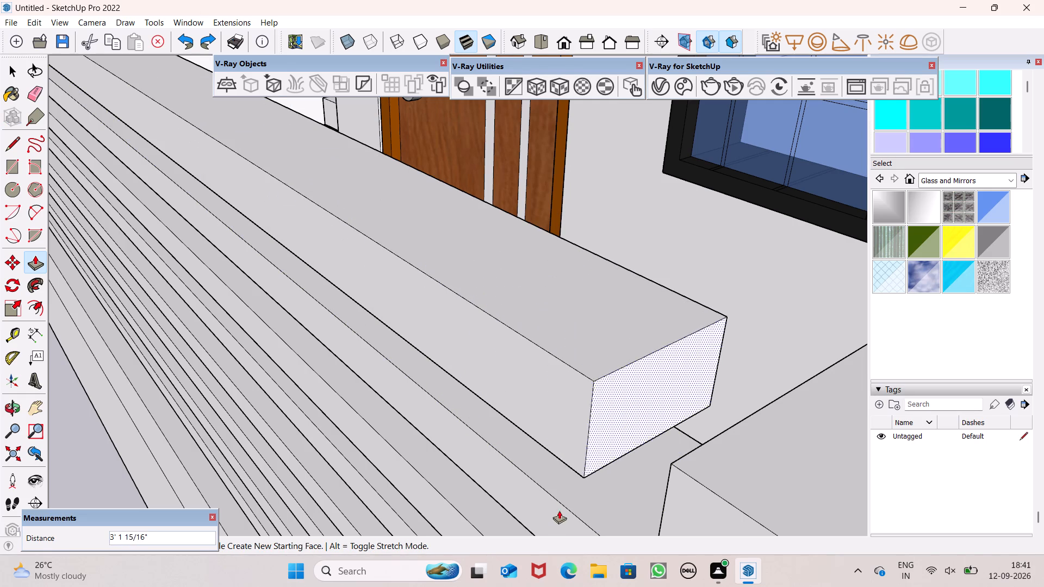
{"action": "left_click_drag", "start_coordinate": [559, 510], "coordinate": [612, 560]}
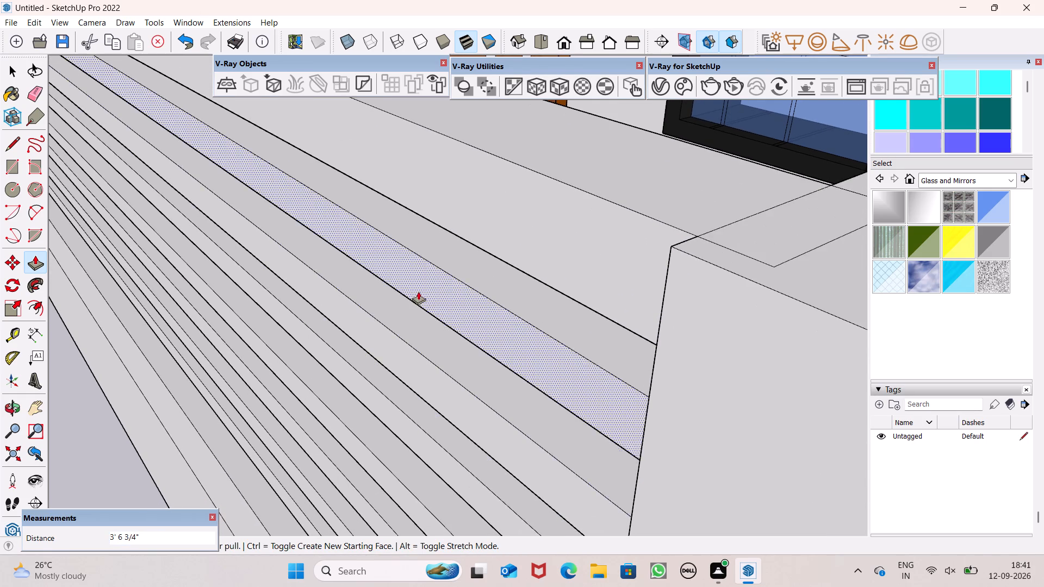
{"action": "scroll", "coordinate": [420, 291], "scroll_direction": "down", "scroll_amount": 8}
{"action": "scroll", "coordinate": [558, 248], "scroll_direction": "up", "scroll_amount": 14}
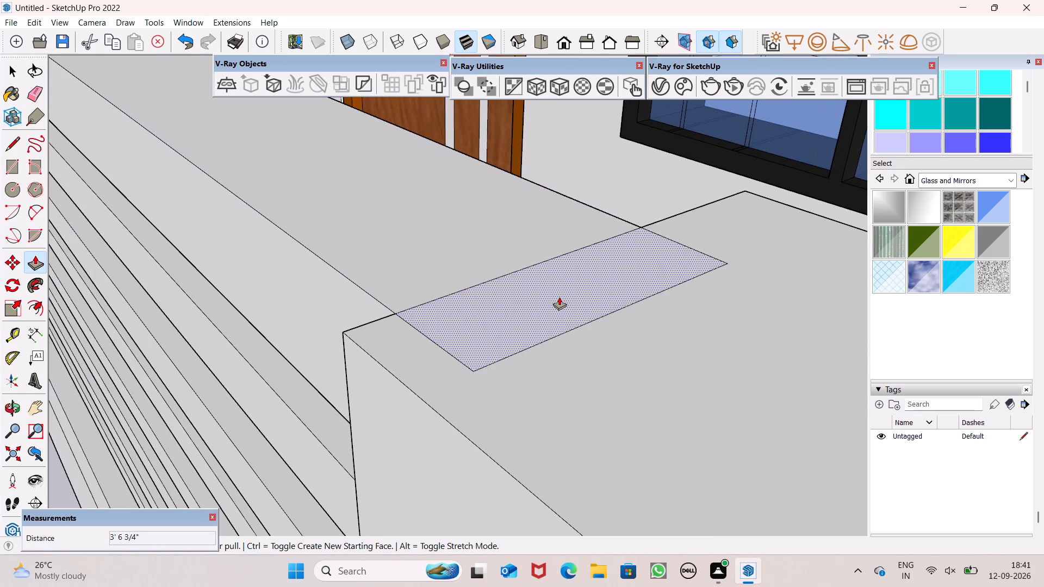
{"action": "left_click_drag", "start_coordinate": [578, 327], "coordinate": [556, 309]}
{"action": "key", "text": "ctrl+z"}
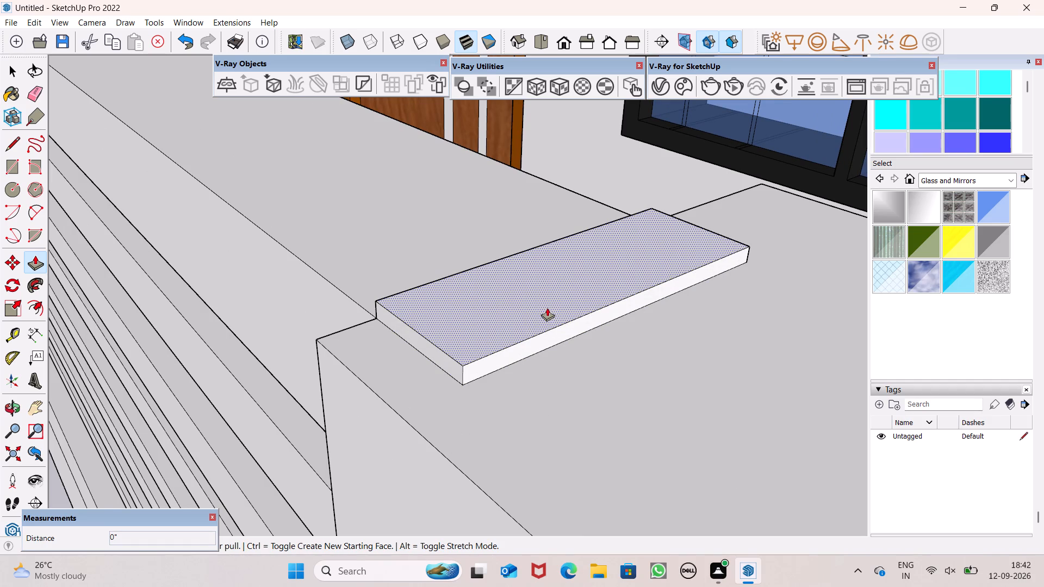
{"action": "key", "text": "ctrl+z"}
Push/Pull the top rail's end face the remaining distance to the opposite wall block to complete the rail.
{"action": "scroll", "coordinate": [347, 227], "scroll_direction": "down", "scroll_amount": 8}
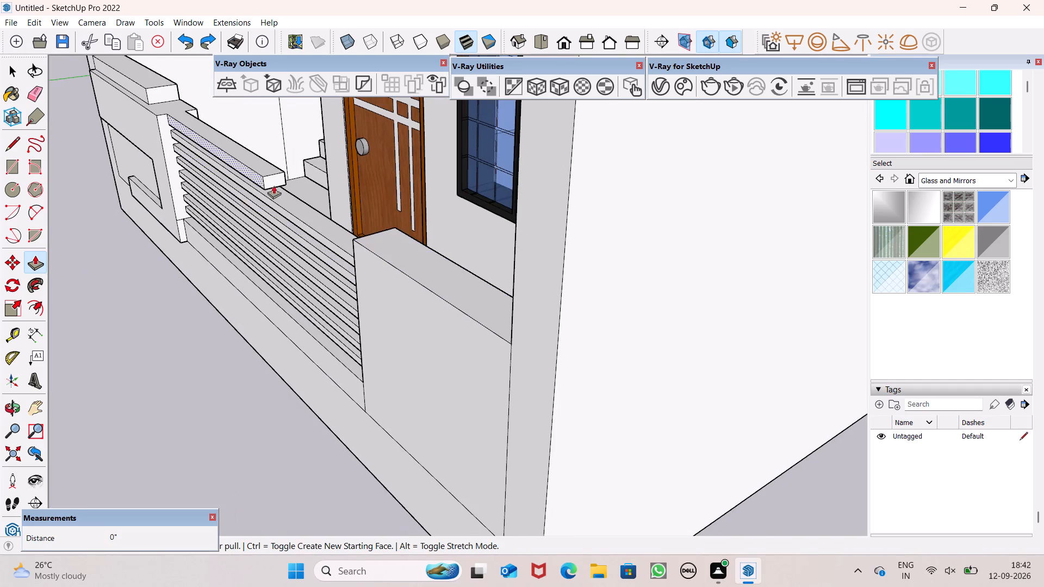
{"action": "scroll", "coordinate": [275, 185], "scroll_direction": "up", "scroll_amount": 7}
{"action": "left_click_drag", "start_coordinate": [276, 182], "coordinate": [470, 335]}
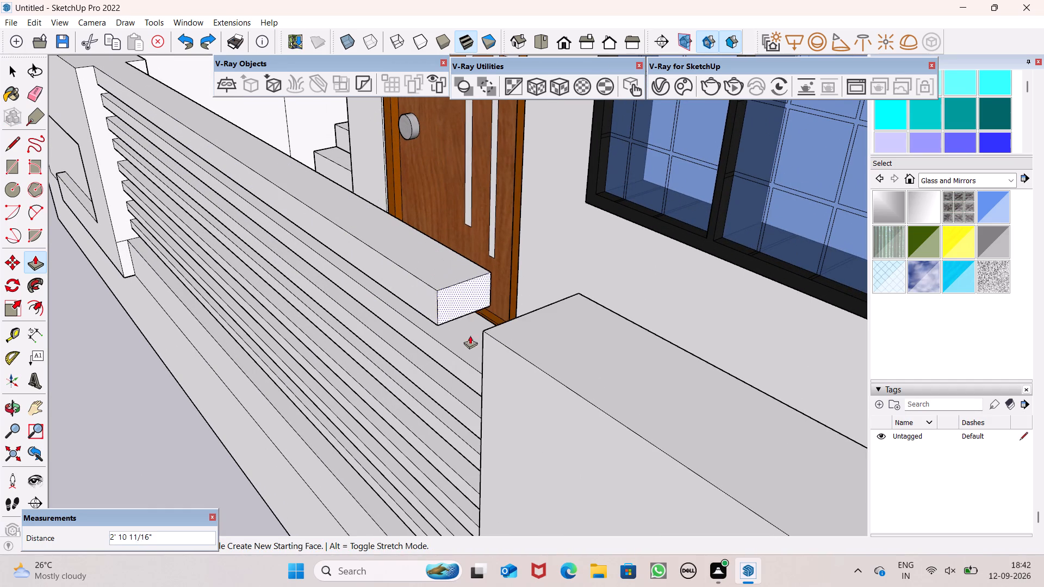
{"action": "left_click_drag", "start_coordinate": [470, 335], "coordinate": [516, 352]}
{"action": "scroll", "coordinate": [491, 299], "scroll_direction": "down", "scroll_amount": 8}
{"action": "middle_click_drag", "start_coordinate": [506, 316], "coordinate": [686, 238]}
{"action": "key", "text": "space"}
Draw a line about 7" long across the top face where the stepped block meets the top rail, joining the two corners.
{"action": "scroll", "coordinate": [618, 244], "scroll_direction": "down", "scroll_amount": 10}
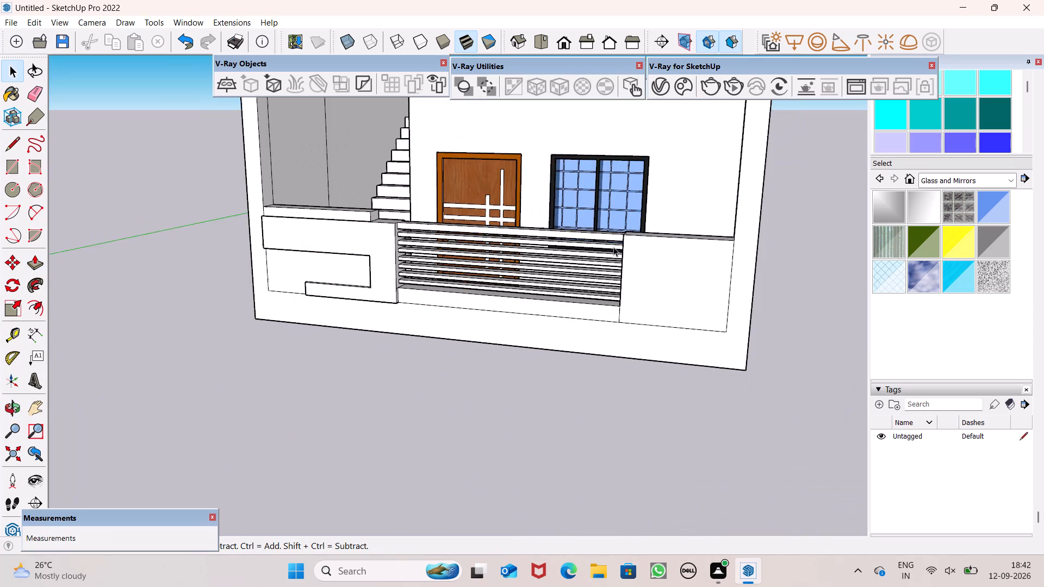
{"action": "scroll", "coordinate": [576, 208], "scroll_direction": "down", "scroll_amount": 6}
{"action": "scroll", "coordinate": [537, 211], "scroll_direction": "up", "scroll_amount": 8}
{"action": "scroll", "coordinate": [538, 229], "scroll_direction": "down", "scroll_amount": 6}
{"action": "middle_click_drag", "start_coordinate": [549, 257], "coordinate": [607, 281]}
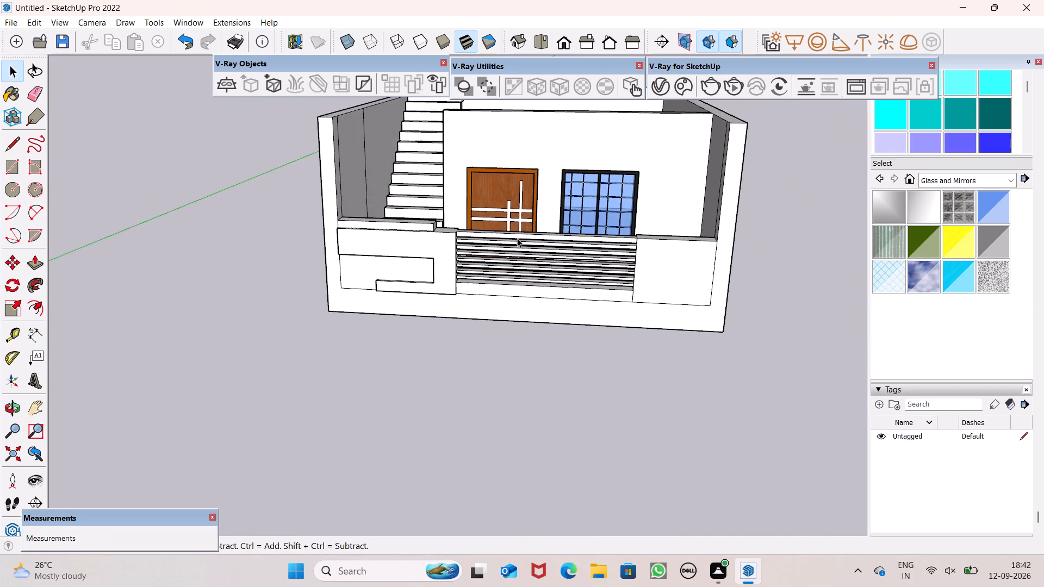
{"action": "scroll", "coordinate": [499, 216], "scroll_direction": "up", "scroll_amount": 7}
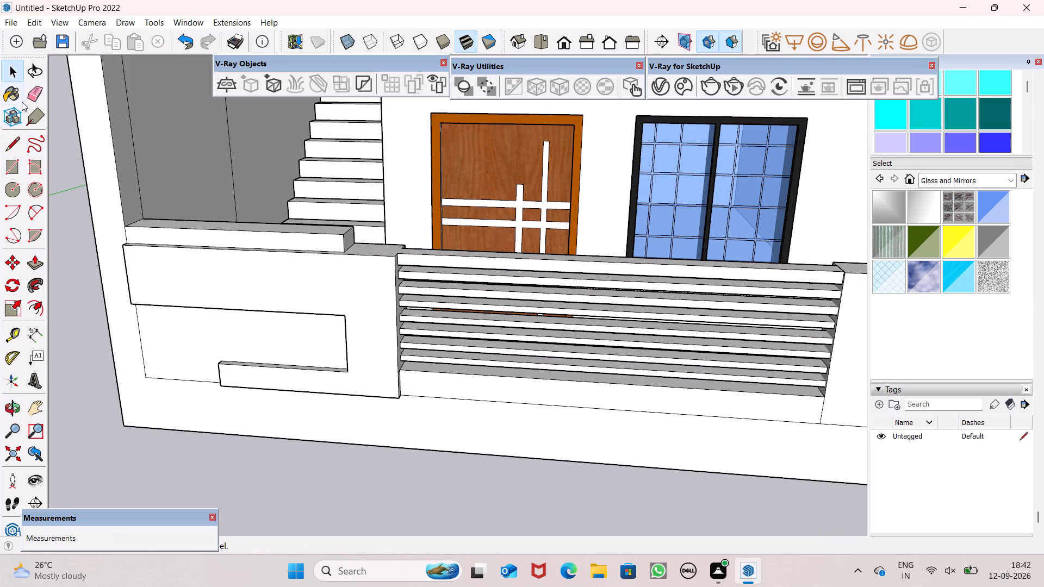
{"action": "left_click", "coordinate": [15, 145]}
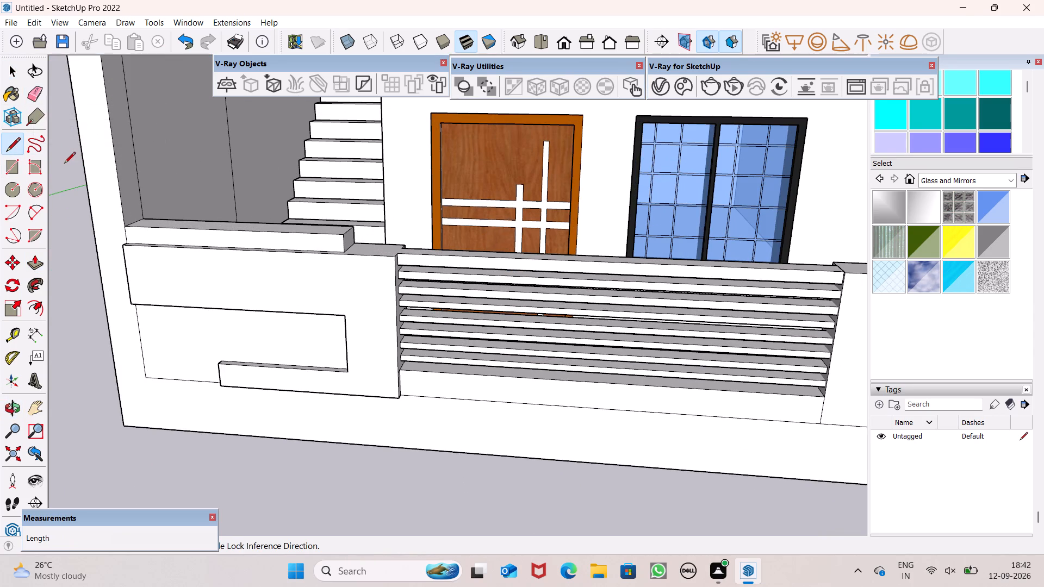
{"action": "scroll", "coordinate": [461, 181], "scroll_direction": "up", "scroll_amount": 1}
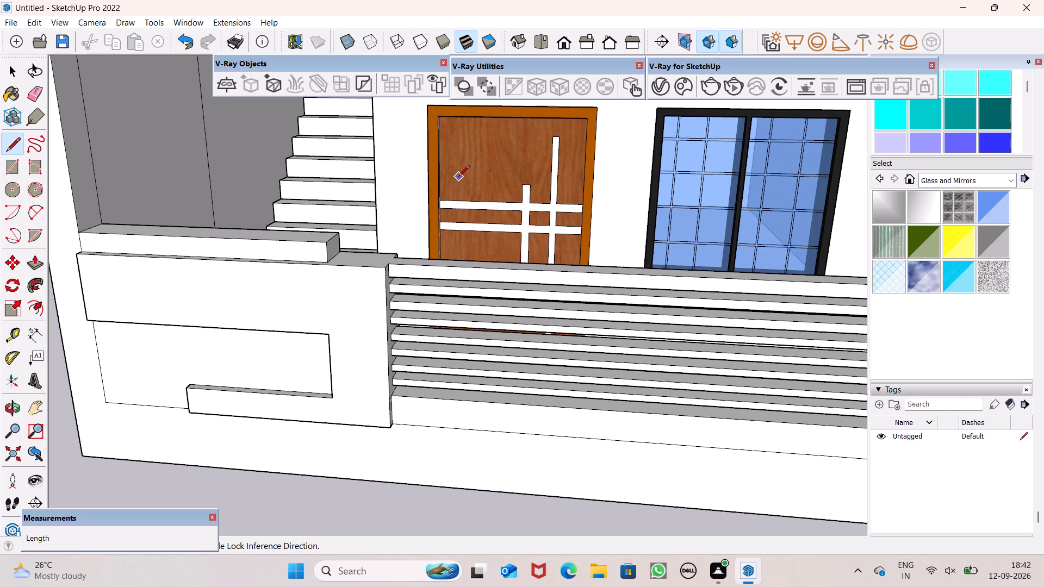
{"action": "scroll", "coordinate": [435, 176], "scroll_direction": "up", "scroll_amount": 5}
{"action": "scroll", "coordinate": [357, 207], "scroll_direction": "up", "scroll_amount": 1}
{"action": "middle_click_drag", "start_coordinate": [357, 207], "coordinate": [361, 214]}
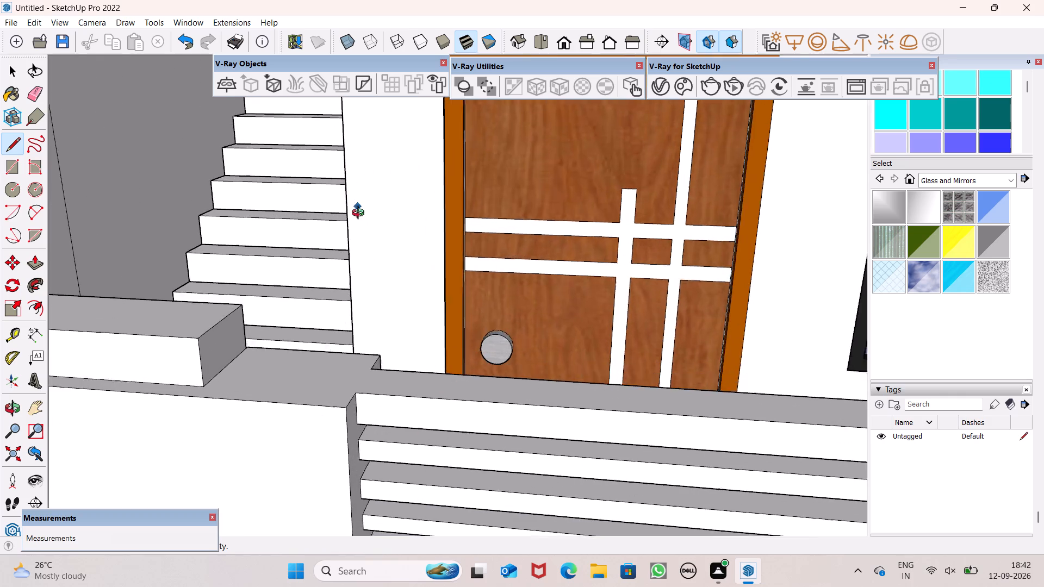
{"action": "middle_click_drag", "start_coordinate": [361, 214], "coordinate": [433, 370]}
{"action": "scroll", "coordinate": [439, 504], "scroll_direction": "up", "scroll_amount": 6}
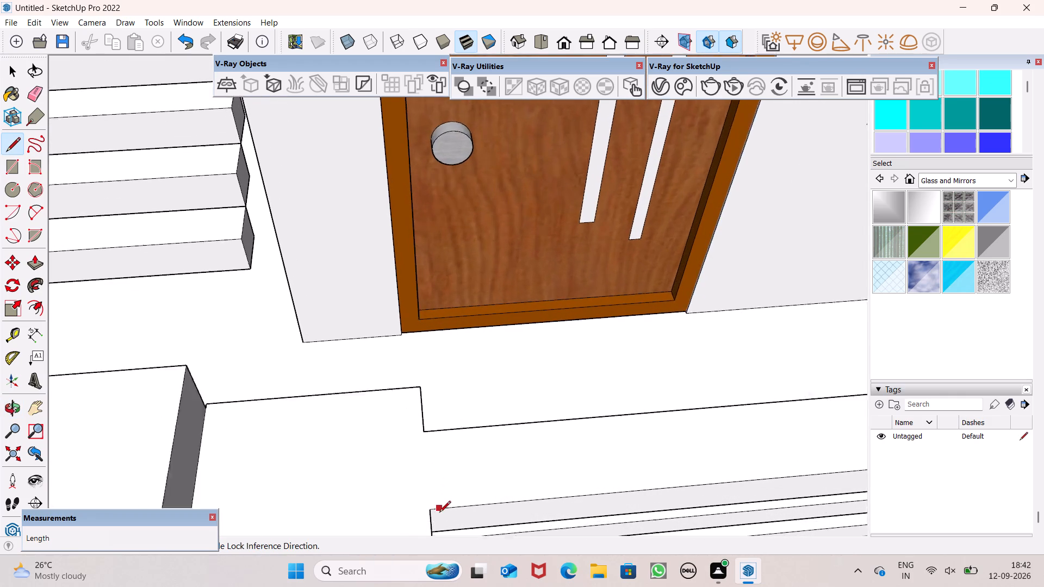
{"action": "scroll", "coordinate": [439, 513], "scroll_direction": "up", "scroll_amount": 2}
{"action": "left_click_drag", "start_coordinate": [430, 509], "coordinate": [423, 495]}
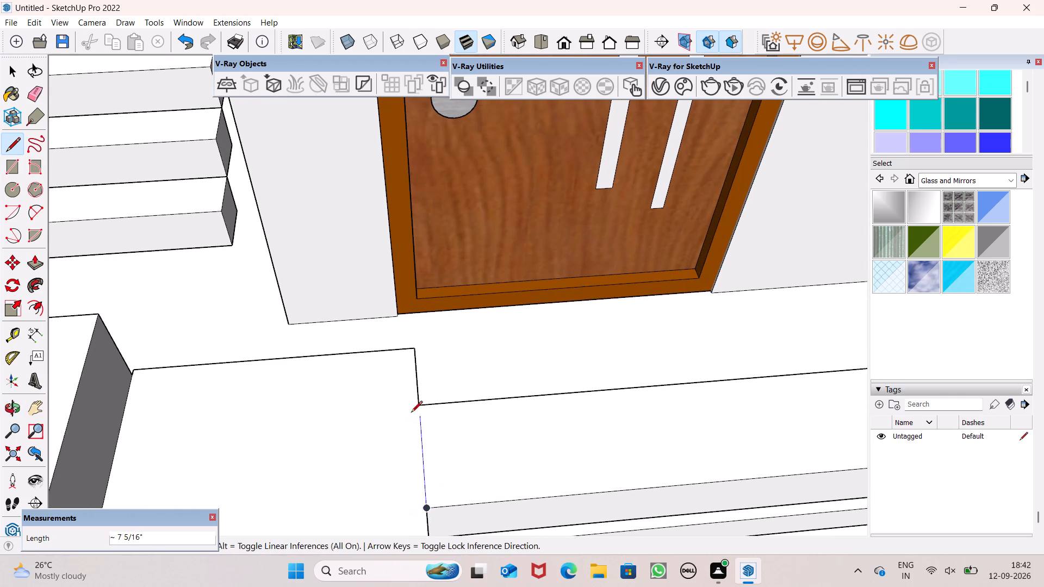
{"action": "left_click", "coordinate": [412, 404]}
{"action": "key", "text": "space"}
{"action": "key", "text": "space"}
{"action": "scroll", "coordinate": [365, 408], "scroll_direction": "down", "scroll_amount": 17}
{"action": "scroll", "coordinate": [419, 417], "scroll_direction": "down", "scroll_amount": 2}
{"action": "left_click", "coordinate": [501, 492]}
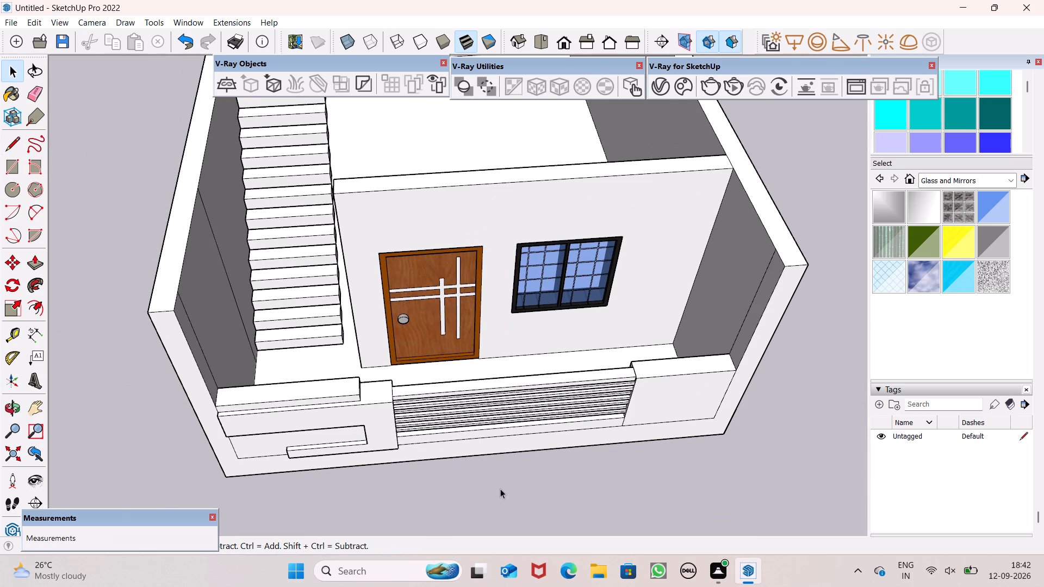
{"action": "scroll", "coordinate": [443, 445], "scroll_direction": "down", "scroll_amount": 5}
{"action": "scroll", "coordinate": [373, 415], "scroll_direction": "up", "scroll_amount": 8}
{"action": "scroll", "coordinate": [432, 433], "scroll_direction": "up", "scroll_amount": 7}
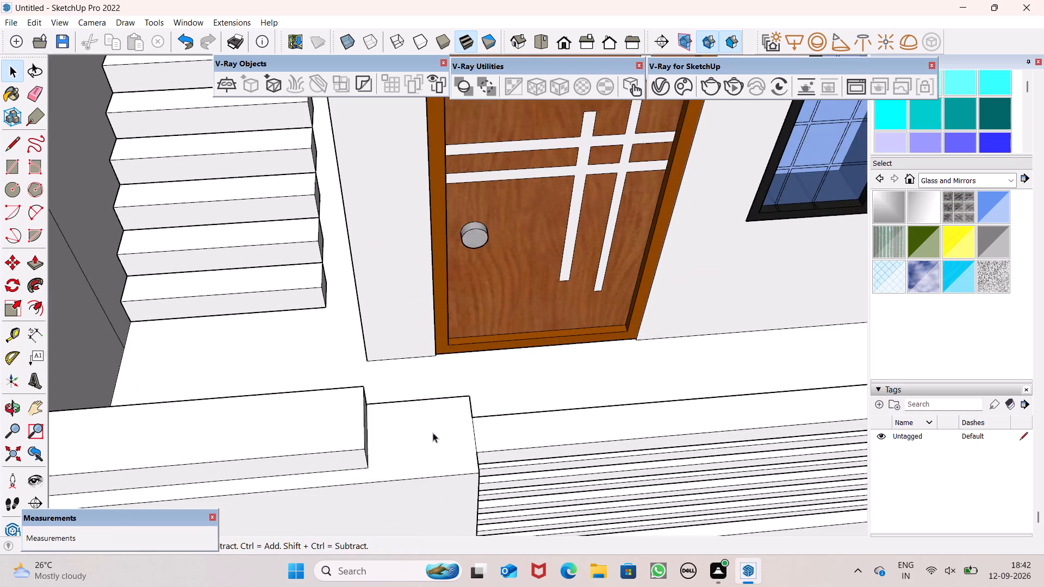
Examine the front boundary wall, its completed horizontal rails and the whole house from several angles and distances.
{"action": "scroll", "coordinate": [433, 433], "scroll_direction": "up", "scroll_amount": 19}
{"action": "scroll", "coordinate": [443, 419], "scroll_direction": "down", "scroll_amount": 6}
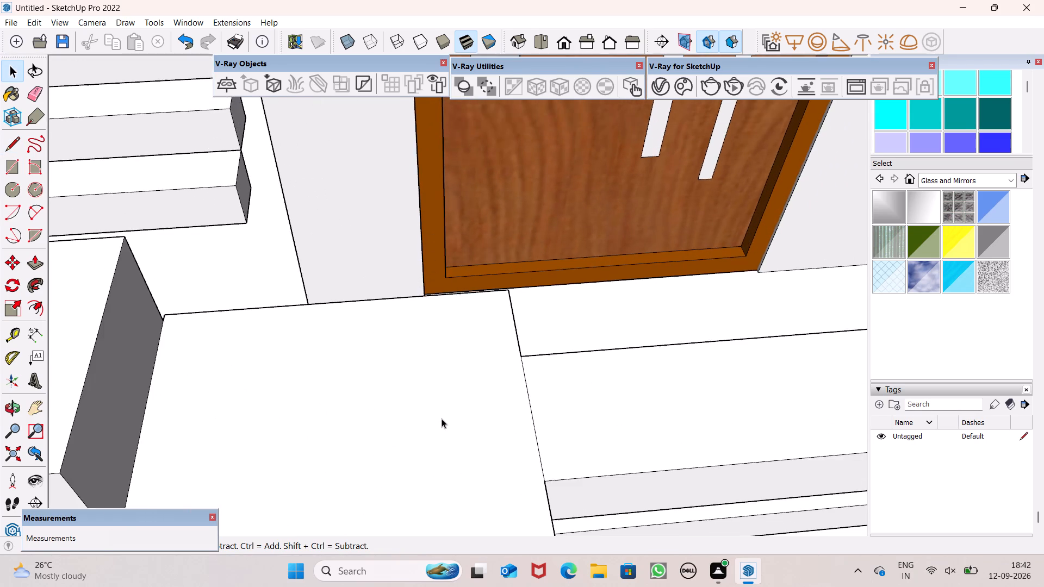
{"action": "scroll", "coordinate": [442, 419], "scroll_direction": "down", "scroll_amount": 20}
{"action": "middle_click_drag", "start_coordinate": [498, 434], "coordinate": [403, 170]}
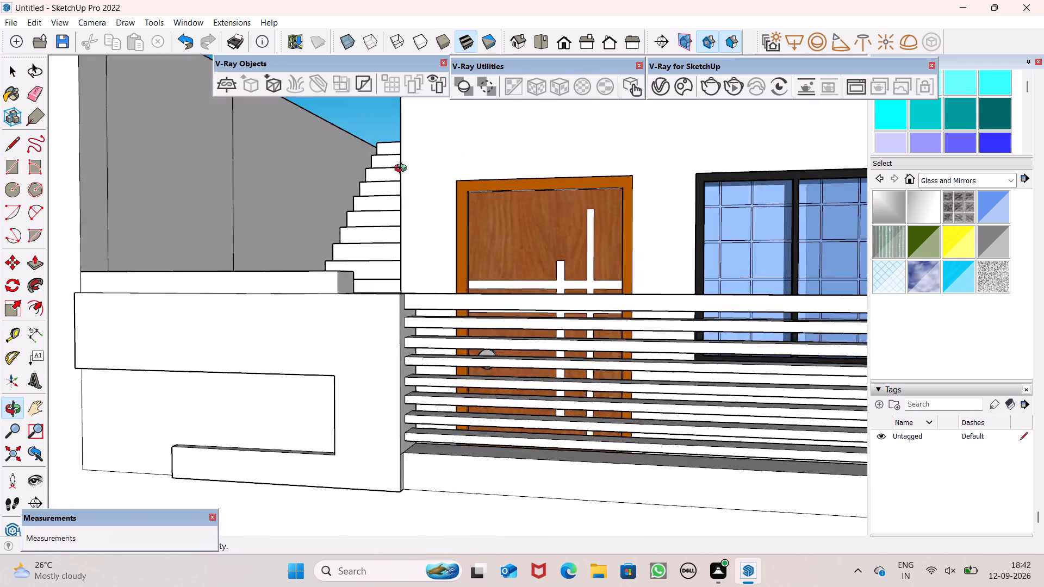
{"action": "middle_click_drag", "start_coordinate": [403, 170], "coordinate": [417, 171]}
{"action": "scroll", "coordinate": [475, 286], "scroll_direction": "down", "scroll_amount": 14}
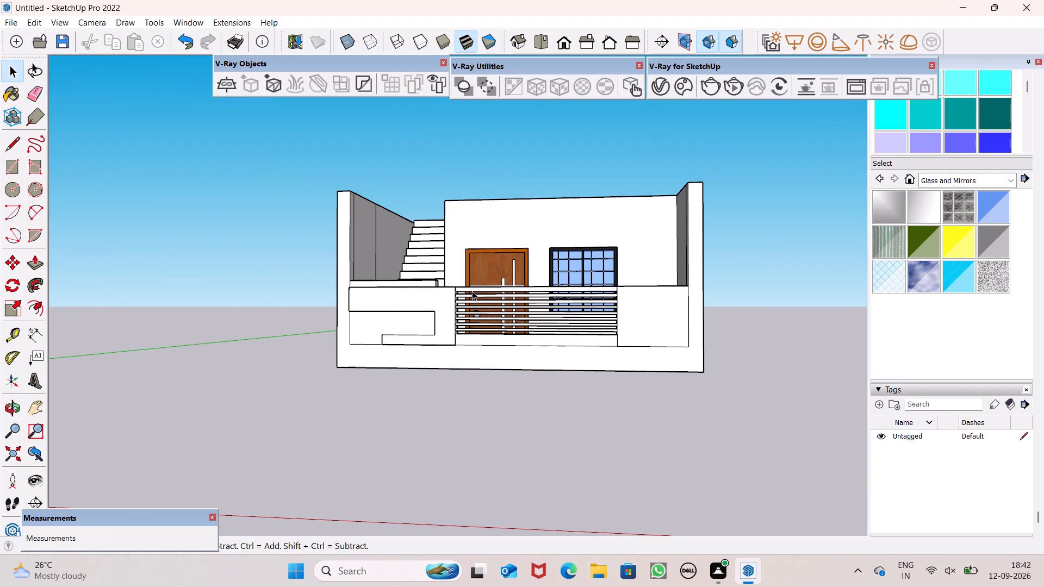
{"action": "scroll", "coordinate": [523, 320], "scroll_direction": "up", "scroll_amount": 7}
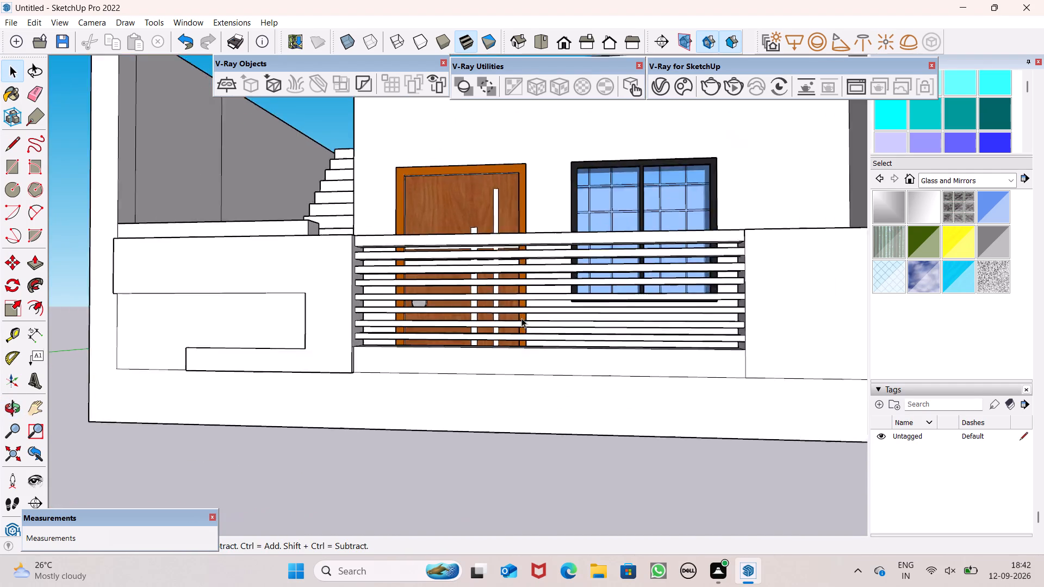
{"action": "scroll", "coordinate": [521, 318], "scroll_direction": "up", "scroll_amount": 3}
{"action": "scroll", "coordinate": [521, 317], "scroll_direction": "down", "scroll_amount": 6}
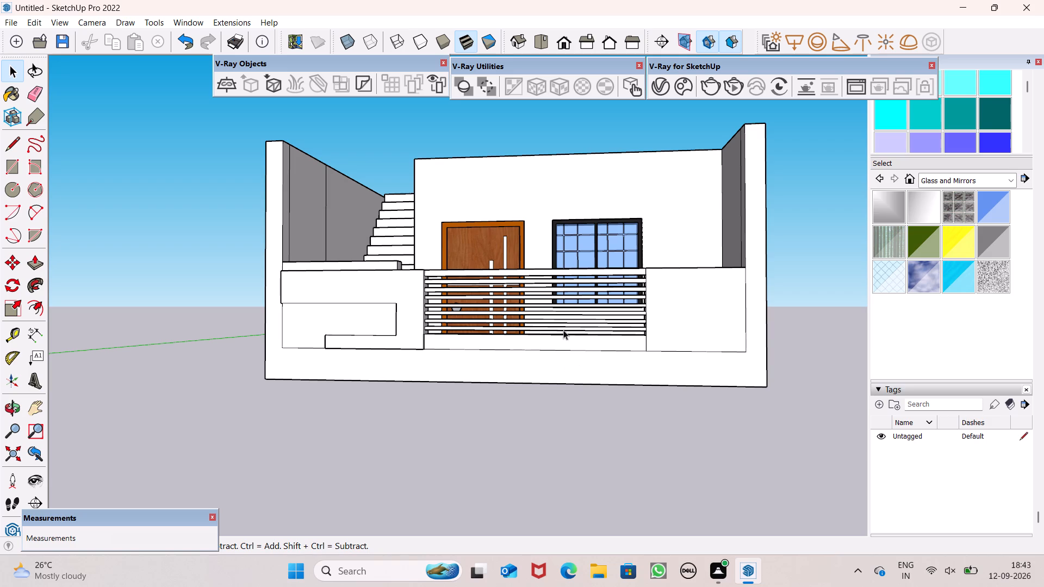
{"action": "scroll", "coordinate": [483, 336], "scroll_direction": "down", "scroll_amount": 8}
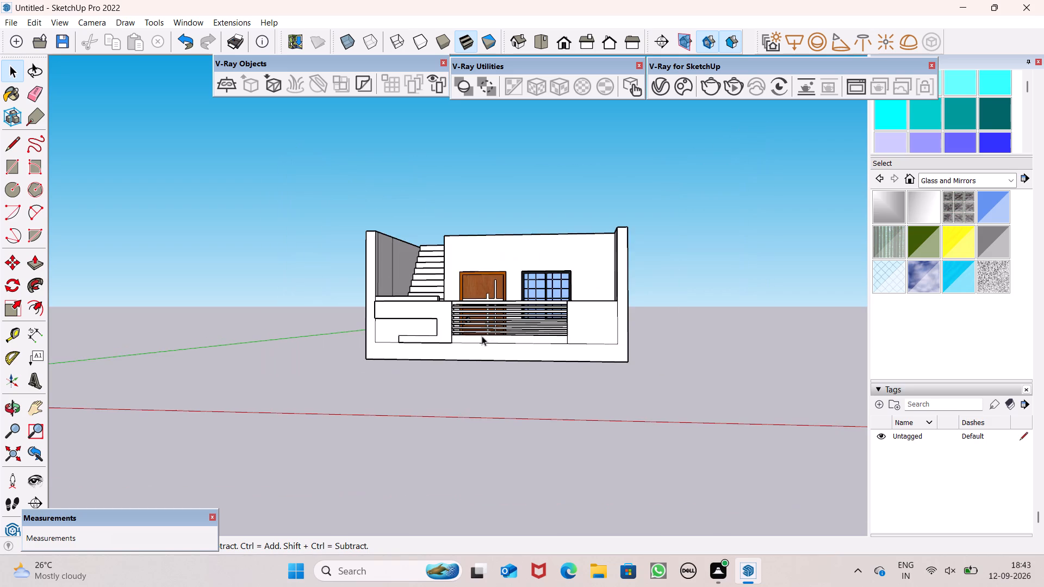
{"action": "middle_click_drag", "start_coordinate": [522, 328], "coordinate": [546, 505]}
{"action": "scroll", "coordinate": [587, 366], "scroll_direction": "up", "scroll_amount": 4}
{"action": "scroll", "coordinate": [581, 361], "scroll_direction": "down", "scroll_amount": 3}
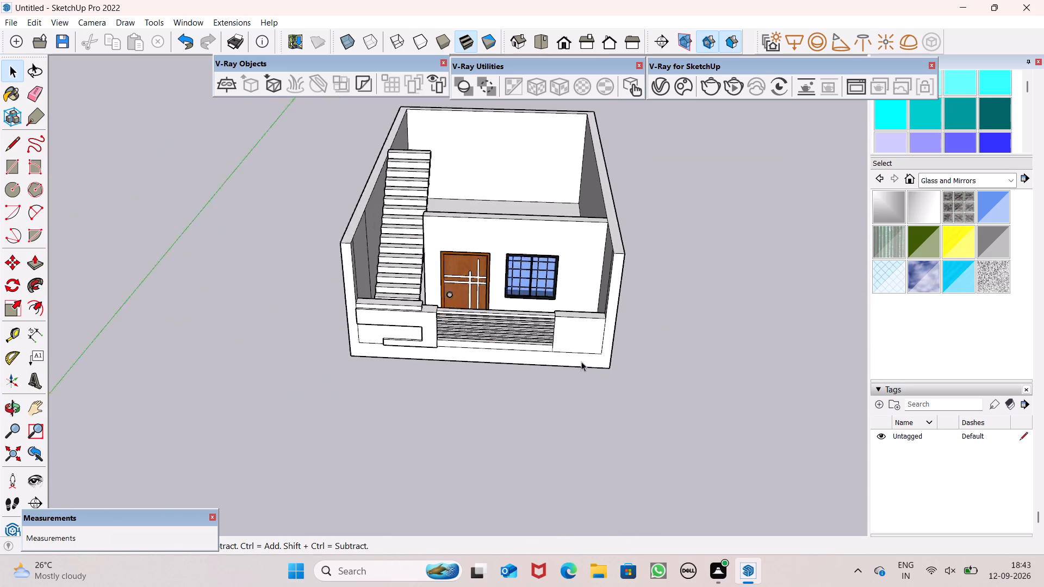
{"action": "scroll", "coordinate": [581, 361], "scroll_direction": "down", "scroll_amount": 2}
{"action": "middle_click_drag", "start_coordinate": [579, 361], "coordinate": [542, 413]}
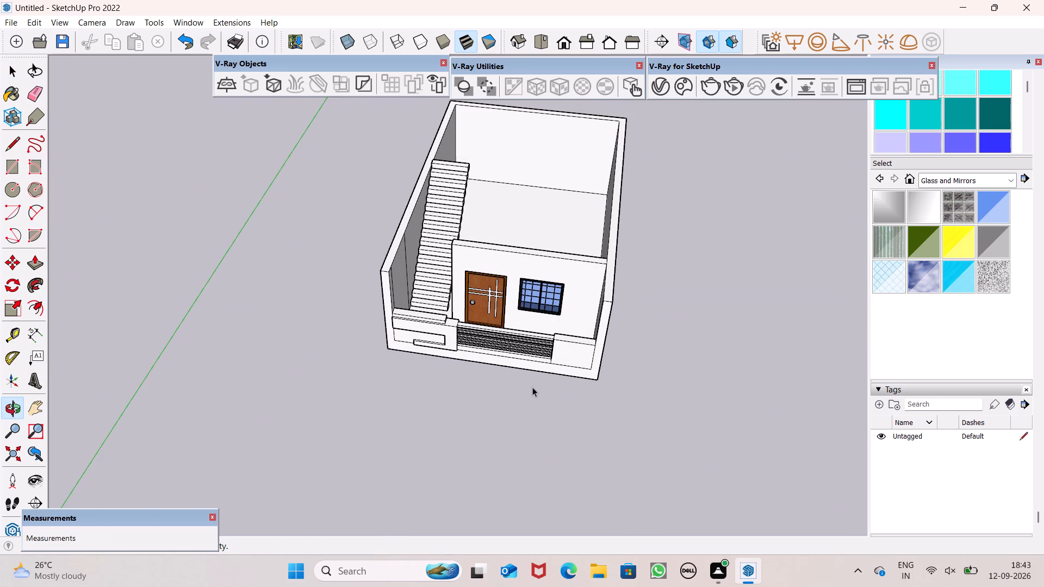
{"action": "middle_click_drag", "start_coordinate": [526, 392], "coordinate": [530, 361]}
{"action": "scroll", "coordinate": [529, 360], "scroll_direction": "up", "scroll_amount": 4}
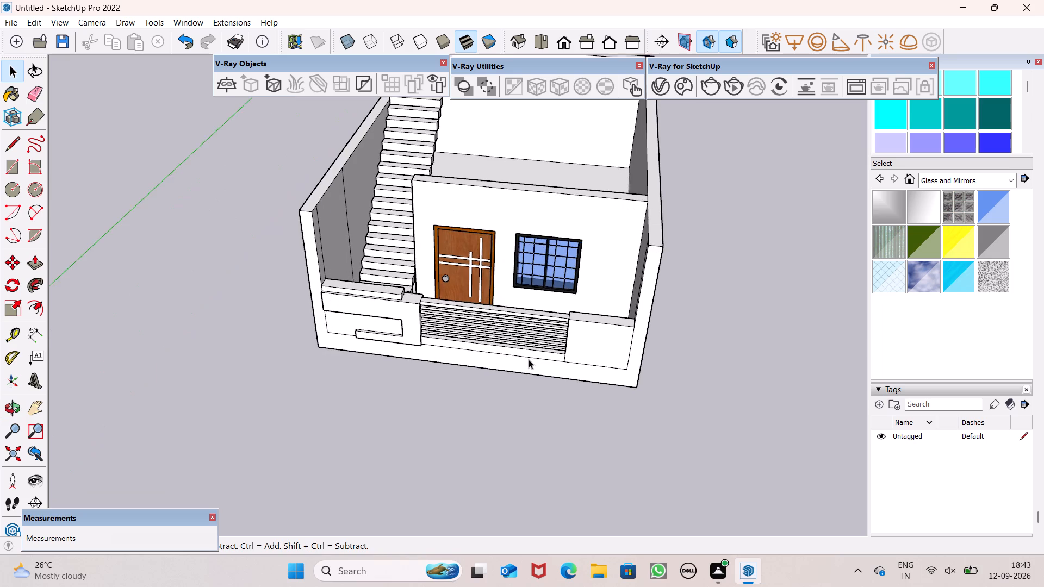
{"action": "scroll", "coordinate": [529, 359], "scroll_direction": "up", "scroll_amount": 1}
{"action": "middle_click_drag", "start_coordinate": [528, 360], "coordinate": [546, 405]}
{"action": "scroll", "coordinate": [528, 360], "scroll_direction": "up", "scroll_amount": 1}
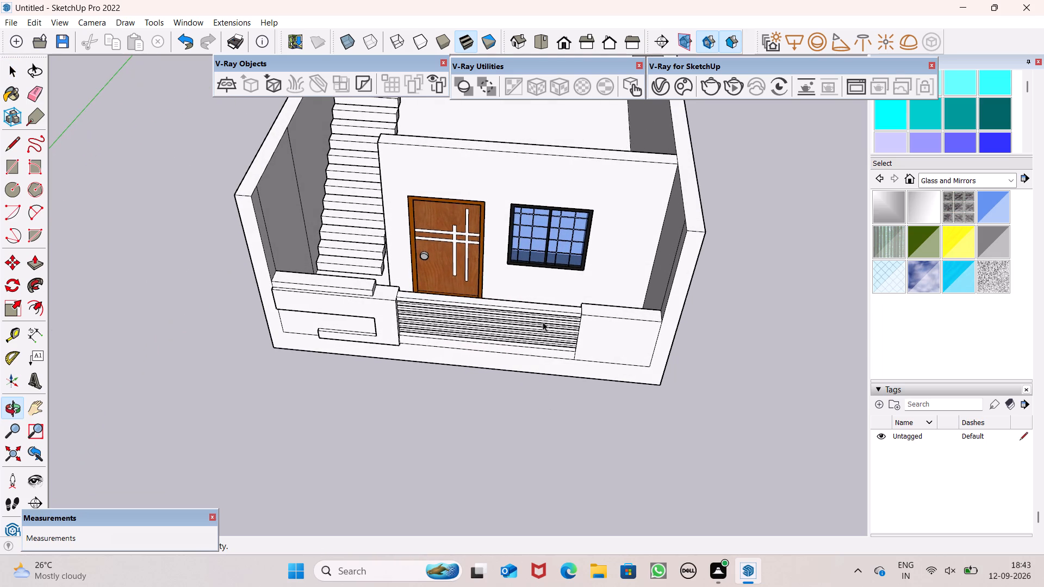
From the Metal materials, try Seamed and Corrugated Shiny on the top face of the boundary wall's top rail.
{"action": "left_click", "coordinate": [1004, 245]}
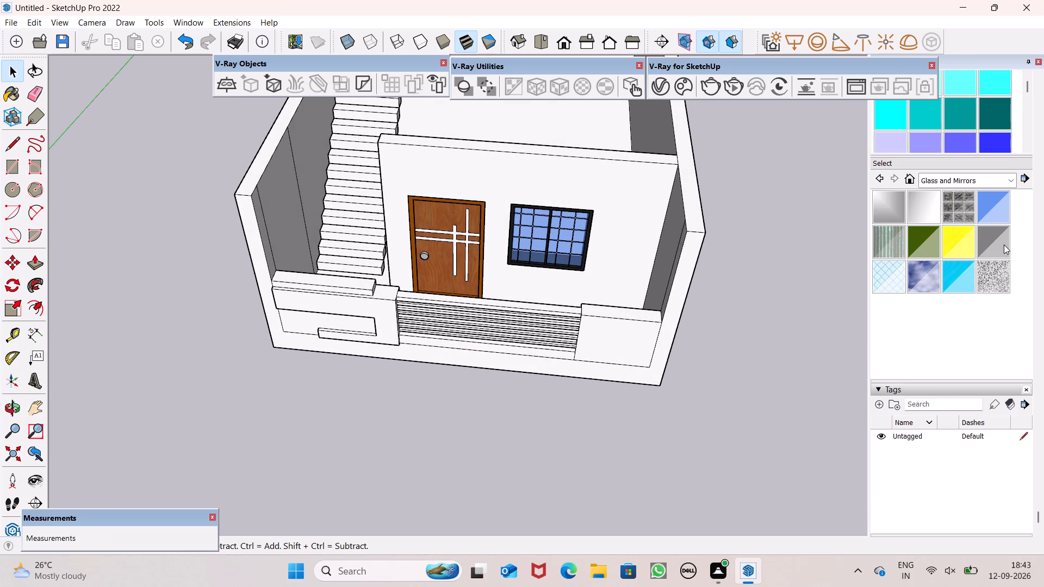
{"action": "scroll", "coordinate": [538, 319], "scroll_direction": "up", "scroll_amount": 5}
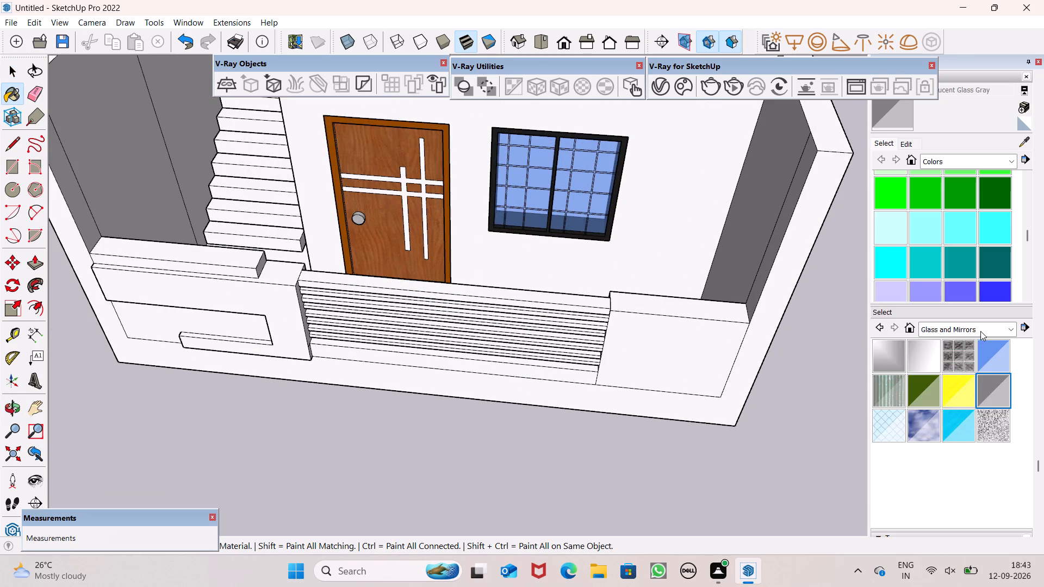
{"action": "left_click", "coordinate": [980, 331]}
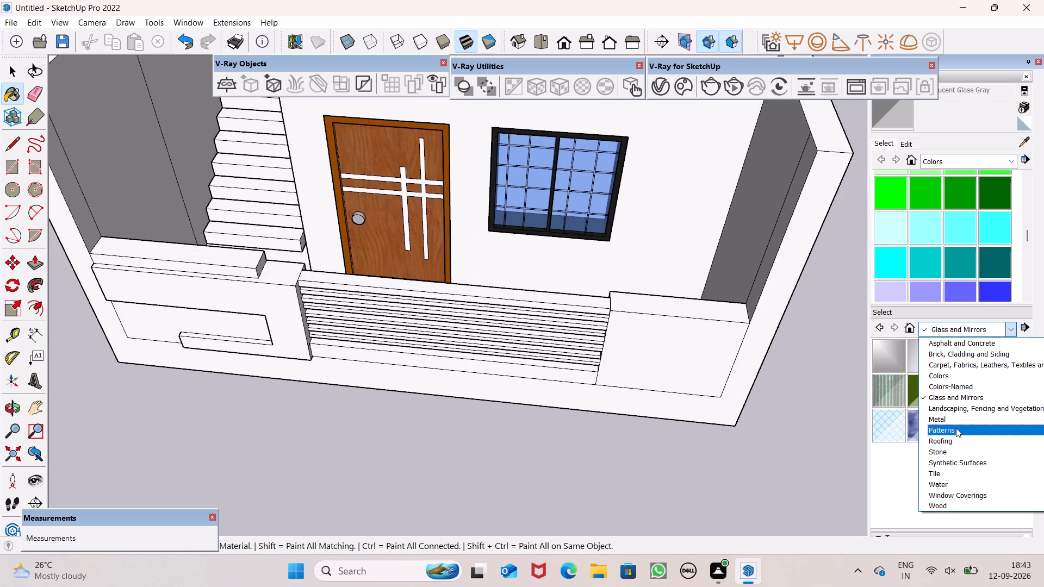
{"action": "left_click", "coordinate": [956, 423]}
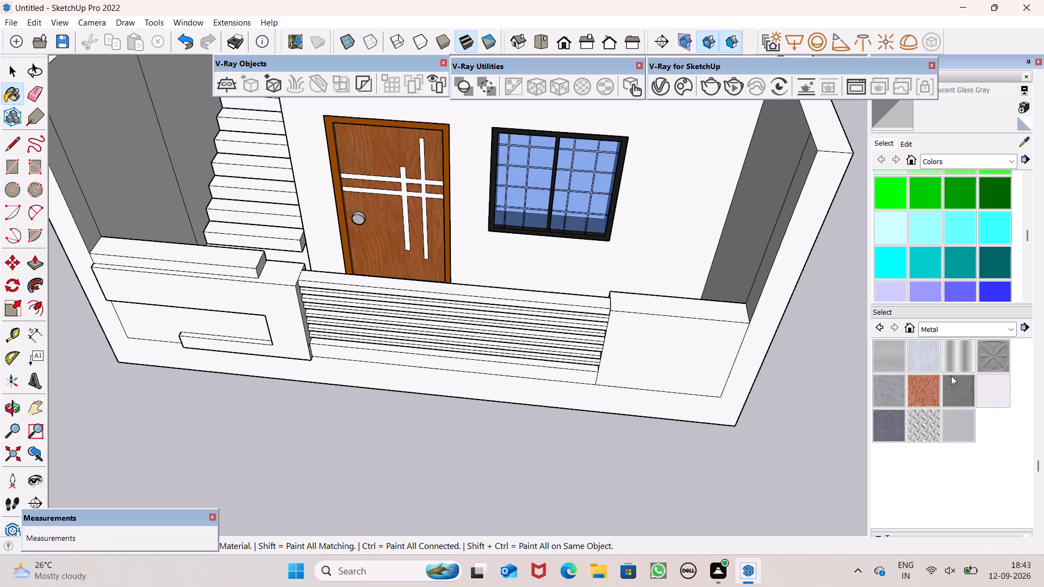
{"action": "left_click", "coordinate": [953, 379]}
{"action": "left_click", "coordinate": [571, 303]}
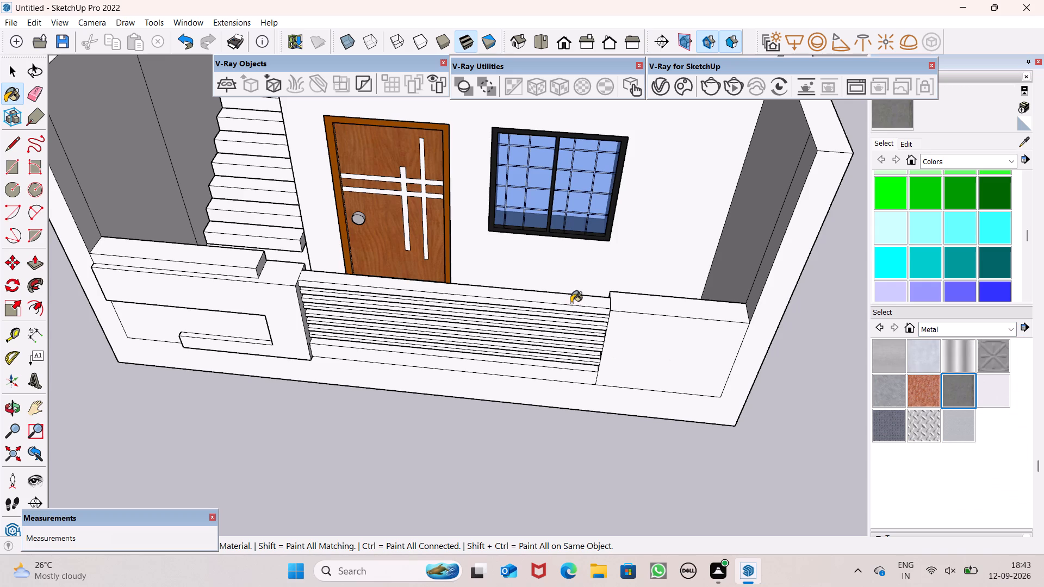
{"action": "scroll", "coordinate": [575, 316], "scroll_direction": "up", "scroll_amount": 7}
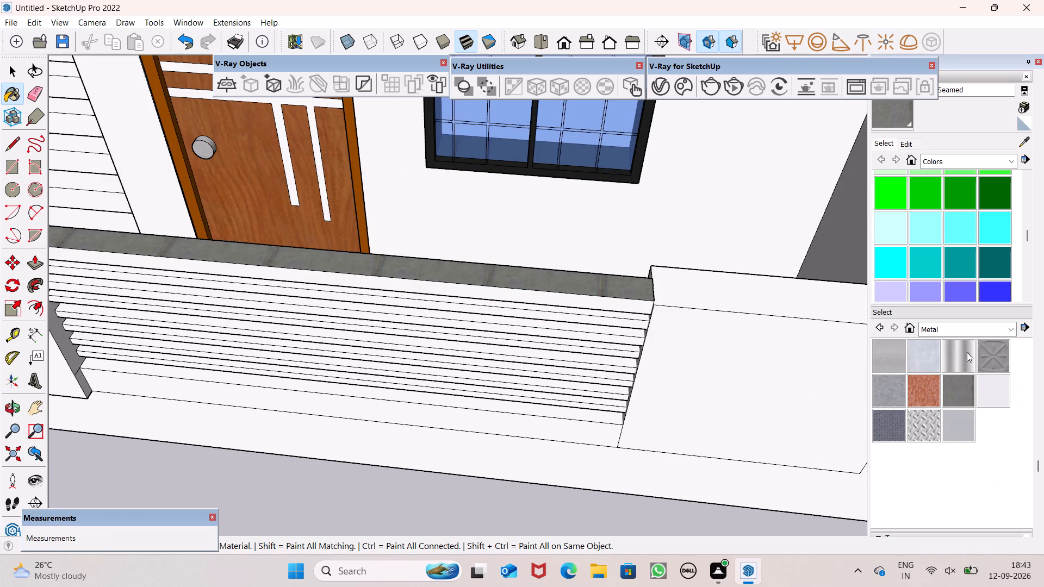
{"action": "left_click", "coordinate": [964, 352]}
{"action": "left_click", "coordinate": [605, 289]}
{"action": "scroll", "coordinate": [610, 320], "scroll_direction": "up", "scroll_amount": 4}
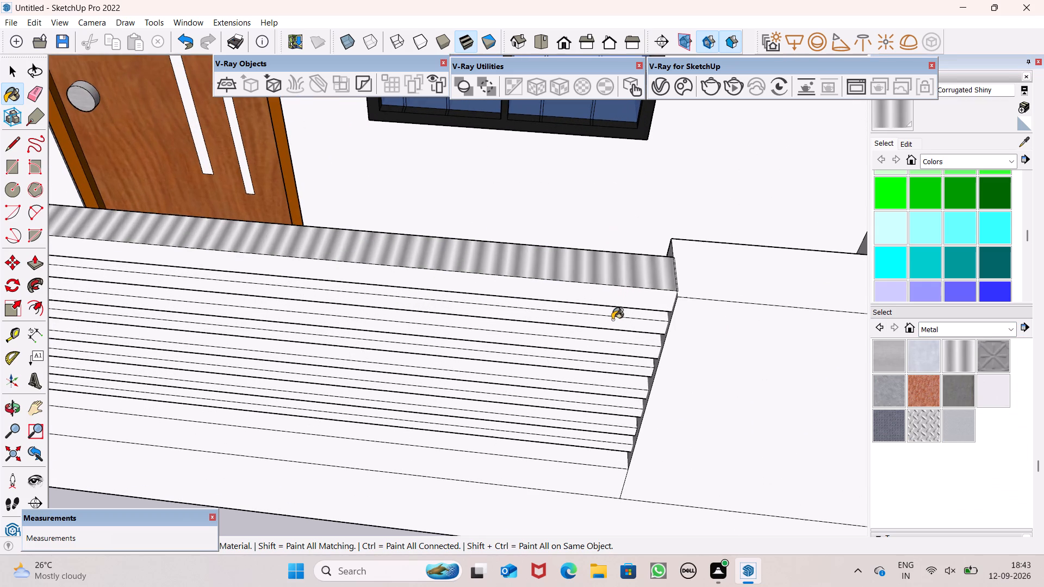
Paint the top rail's top, front and inner faces with the aluminum metal material.
{"action": "left_click", "coordinate": [890, 351]}
{"action": "left_click", "coordinate": [658, 277]}
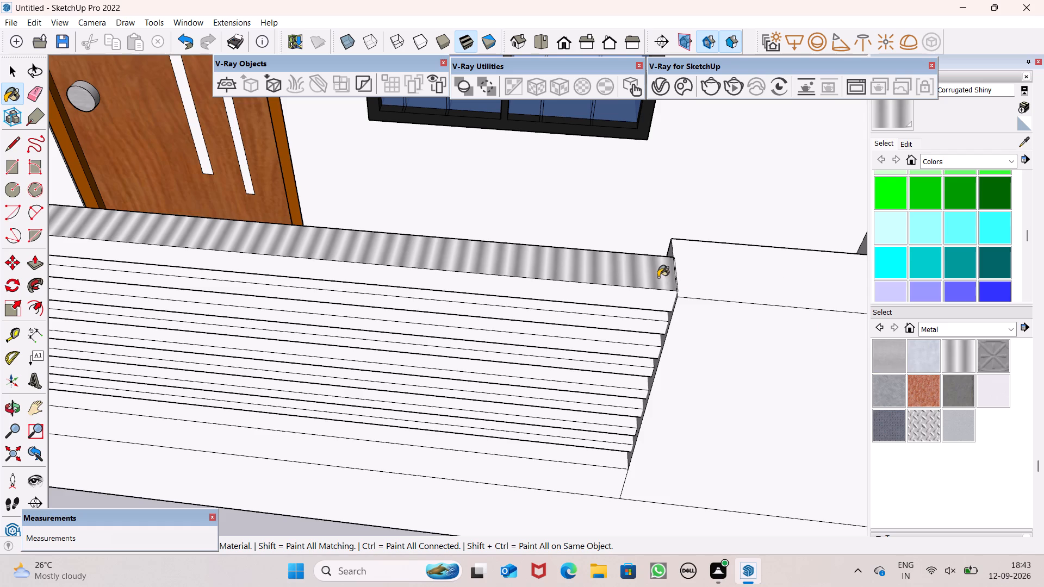
{"action": "scroll", "coordinate": [631, 302], "scroll_direction": "up", "scroll_amount": 3}
{"action": "left_click", "coordinate": [635, 305]}
{"action": "middle_click_drag", "start_coordinate": [653, 291], "coordinate": [131, 392]}
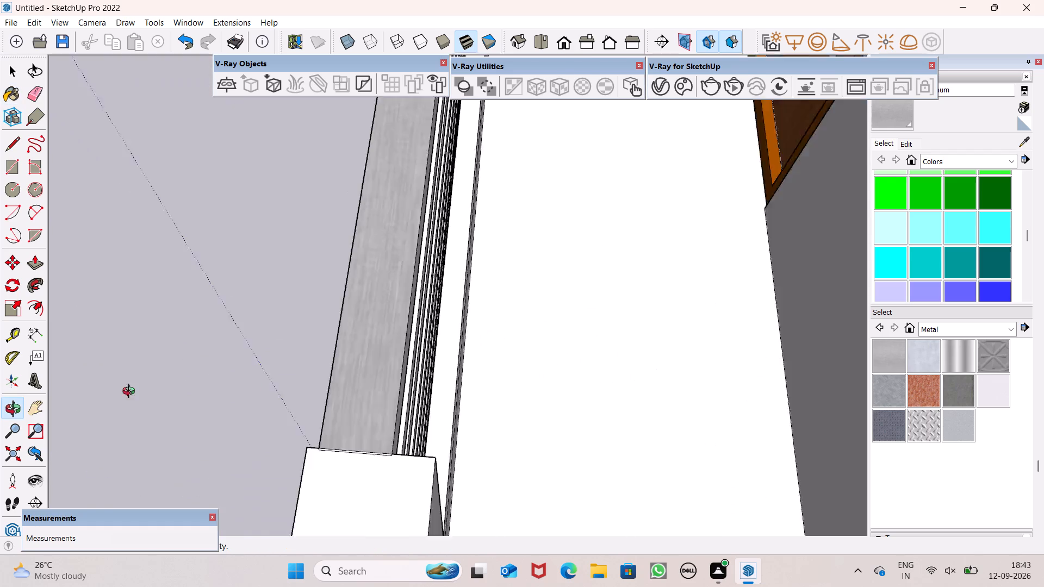
{"action": "middle_click_drag", "start_coordinate": [131, 392], "coordinate": [80, 336]}
{"action": "scroll", "coordinate": [366, 336], "scroll_direction": "up", "scroll_amount": 7}
{"action": "left_click", "coordinate": [276, 328]}
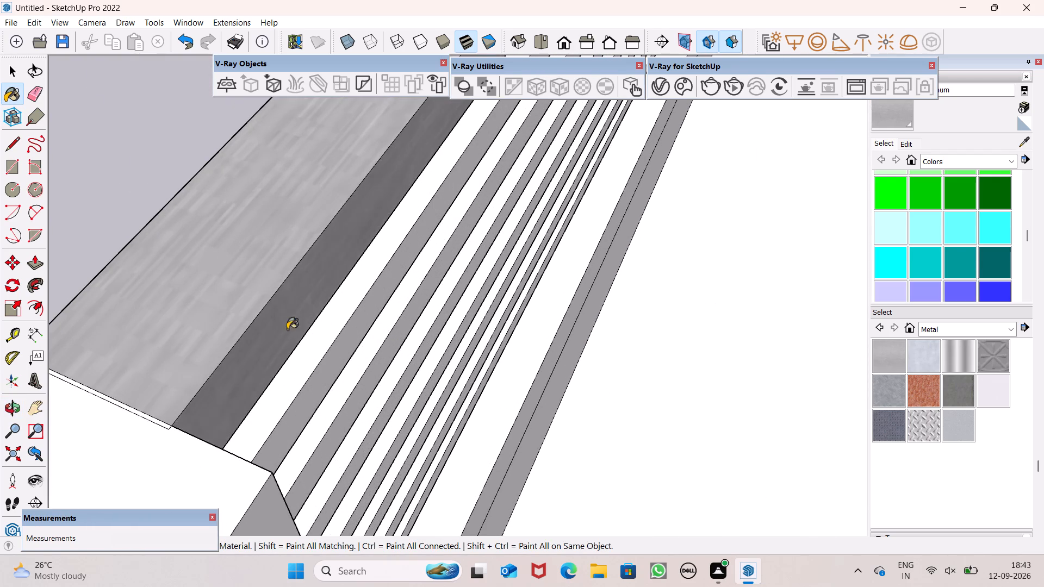
Paint the front and top faces of the second and third rails and the fourth rail's front face with the same aluminum.
{"action": "scroll", "coordinate": [331, 303], "scroll_direction": "down", "scroll_amount": 9}
{"action": "scroll", "coordinate": [434, 299], "scroll_direction": "down", "scroll_amount": 8}
{"action": "middle_click_drag", "start_coordinate": [461, 317], "coordinate": [787, 233]}
{"action": "middle_click_drag", "start_coordinate": [722, 286], "coordinate": [823, 222]}
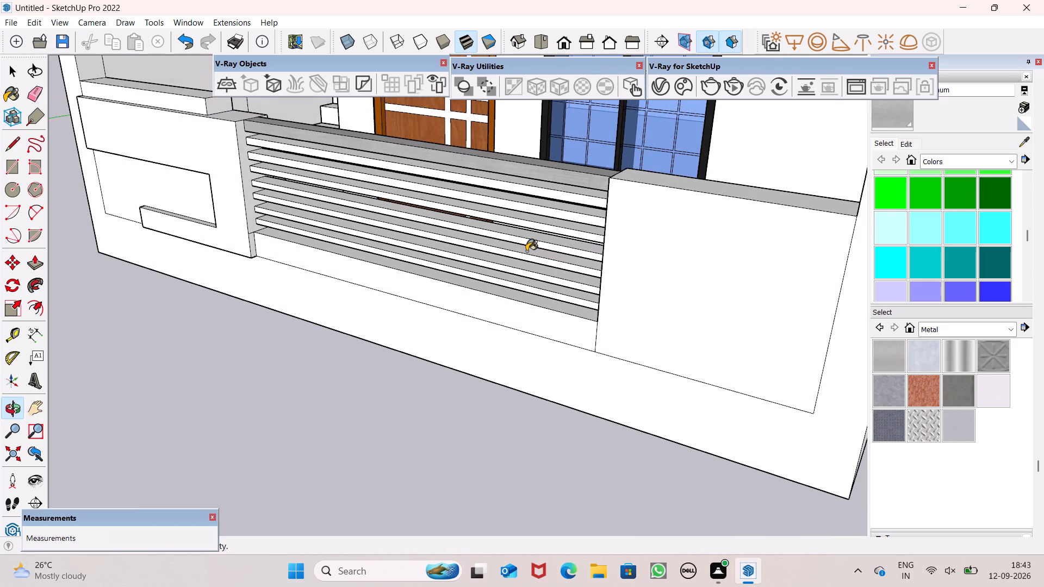
{"action": "middle_click_drag", "start_coordinate": [517, 286], "coordinate": [633, 266]}
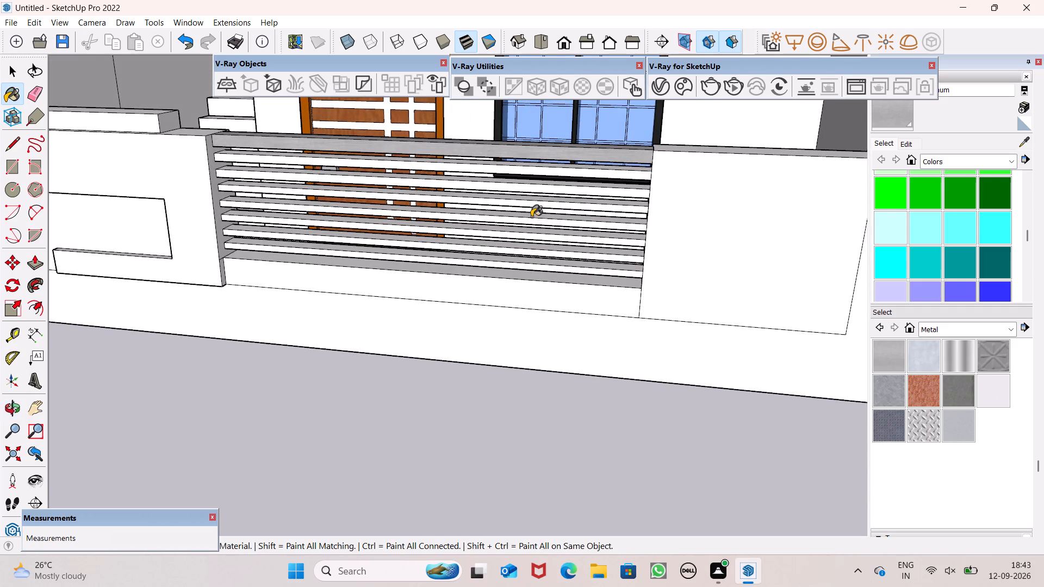
{"action": "scroll", "coordinate": [508, 190], "scroll_direction": "up", "scroll_amount": 8}
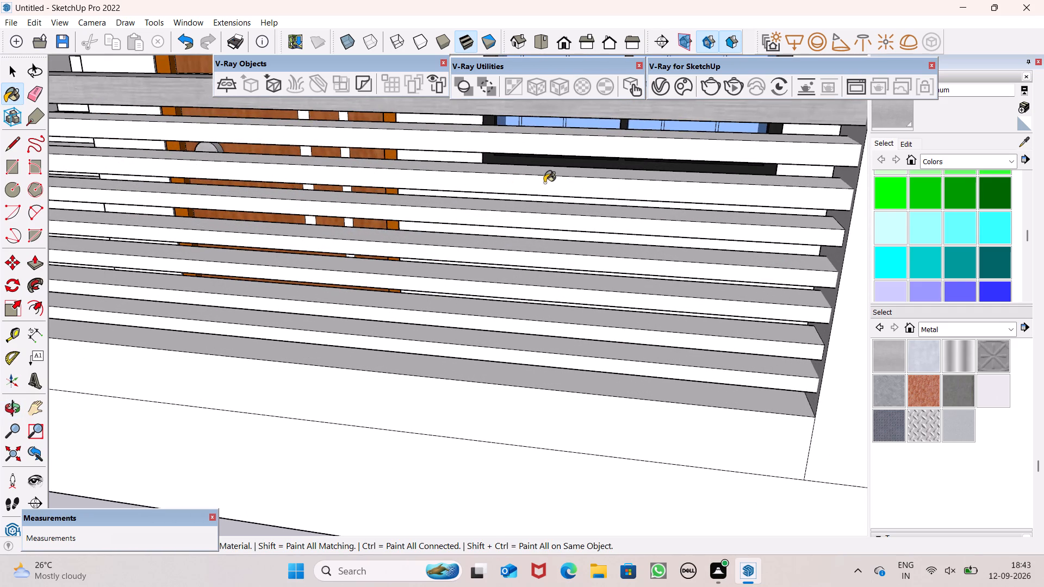
{"action": "scroll", "coordinate": [557, 167], "scroll_direction": "up", "scroll_amount": 6}
{"action": "left_click", "coordinate": [555, 191]}
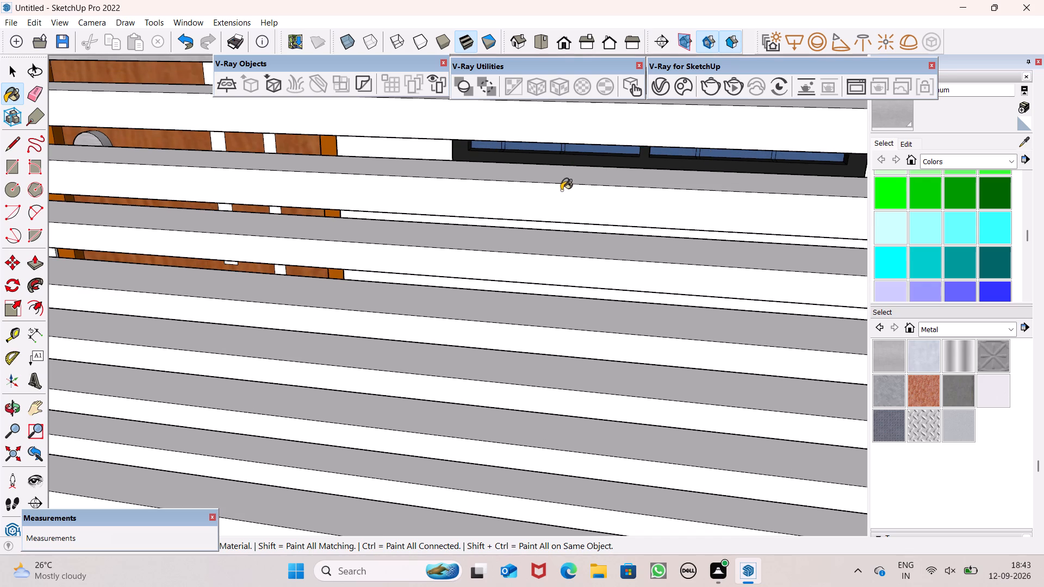
{"action": "left_click", "coordinate": [577, 175]}
{"action": "scroll", "coordinate": [570, 213], "scroll_direction": "down", "scroll_amount": 6}
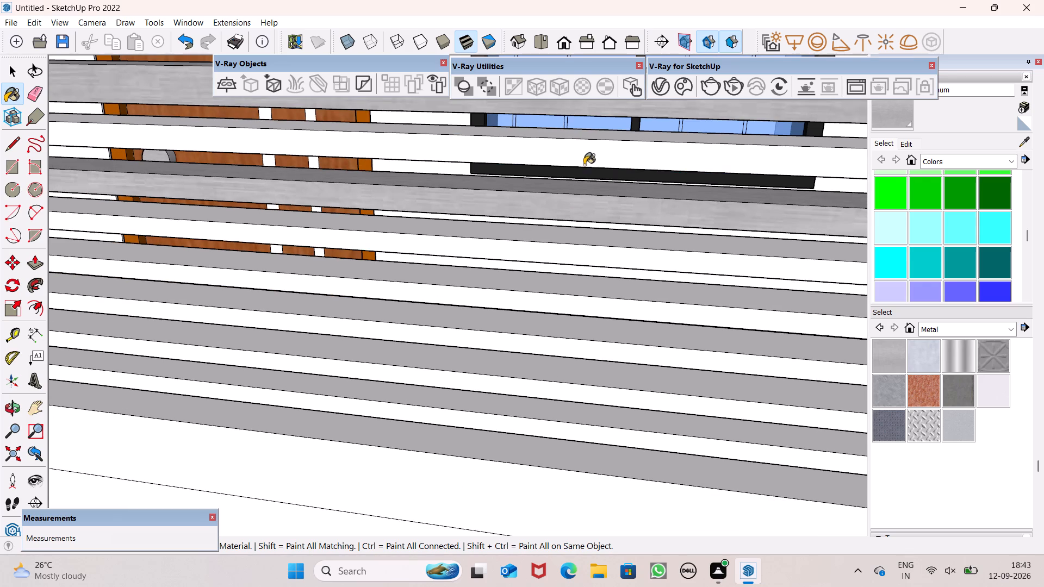
{"action": "left_click", "coordinate": [588, 164]}
{"action": "left_click", "coordinate": [589, 147]}
{"action": "scroll", "coordinate": [587, 188], "scroll_direction": "down", "scroll_amount": 8}
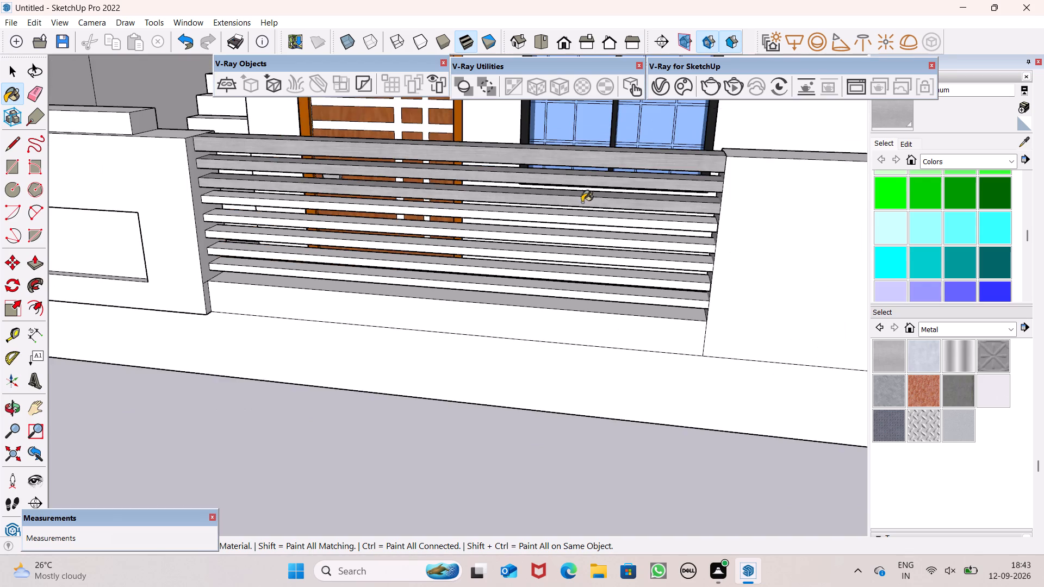
{"action": "scroll", "coordinate": [583, 207], "scroll_direction": "up", "scroll_amount": 10}
{"action": "left_click", "coordinate": [529, 195]}
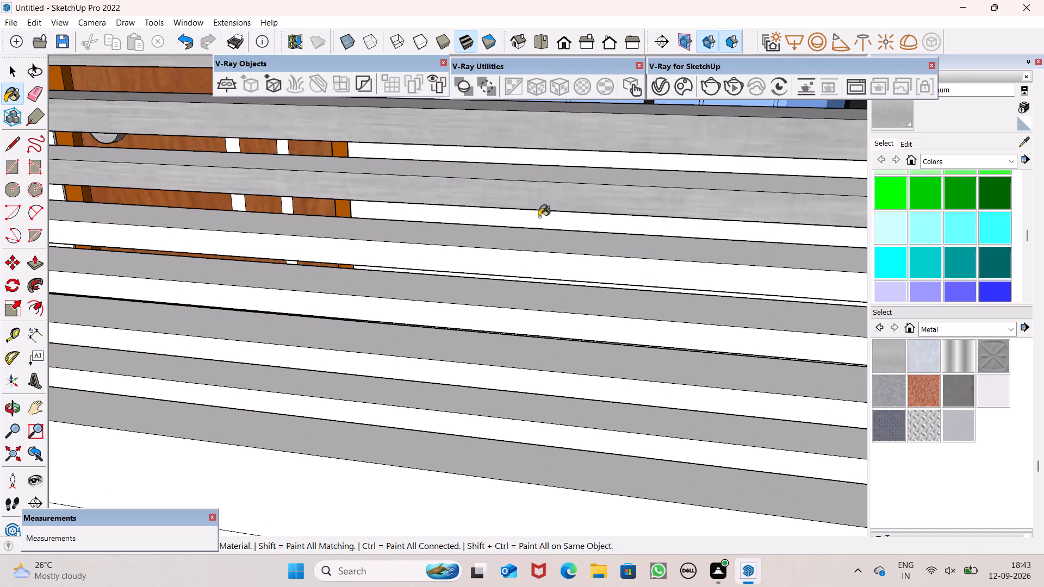
Paint the fourth rail's top face and the visible faces of the rails below it with aluminum, down to the lowest rail.
{"action": "scroll", "coordinate": [539, 224], "scroll_direction": "down", "scroll_amount": 6}
{"action": "middle_click_drag", "start_coordinate": [535, 257], "coordinate": [545, 345]}
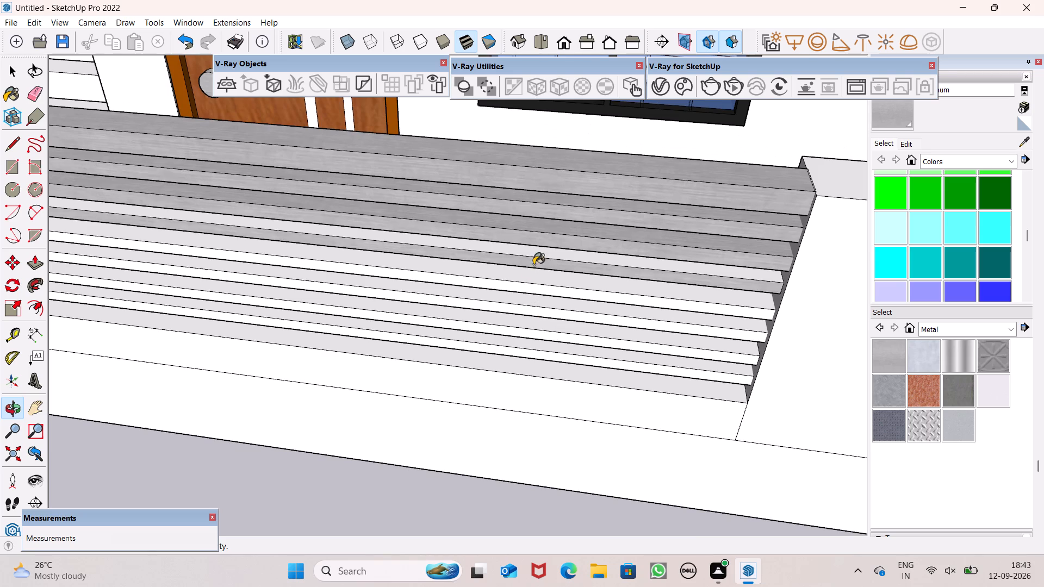
{"action": "scroll", "coordinate": [539, 257], "scroll_direction": "up", "scroll_amount": 5}
{"action": "left_click", "coordinate": [547, 246]}
{"action": "left_click", "coordinate": [548, 286]}
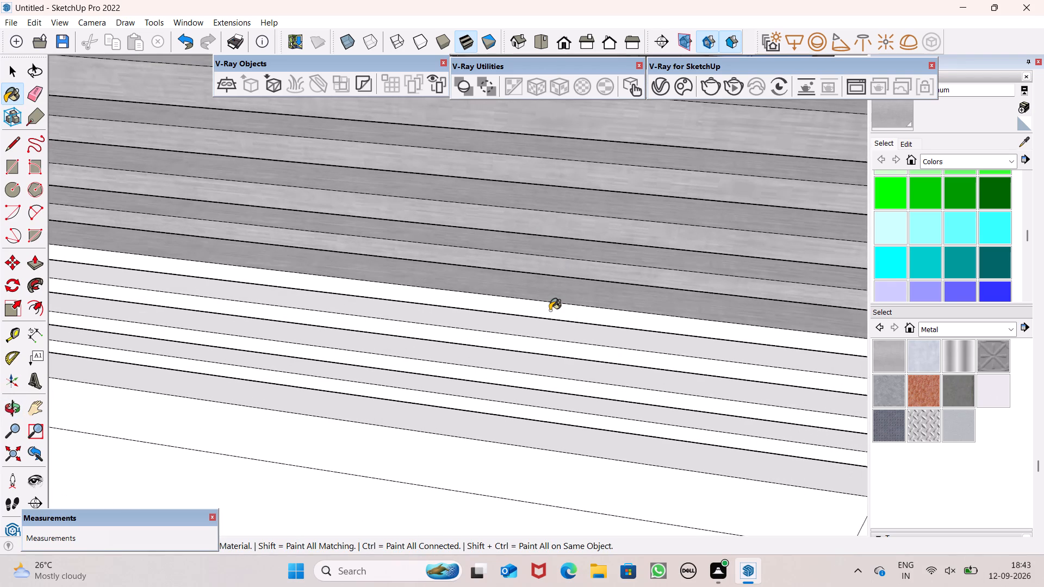
{"action": "left_click", "coordinate": [551, 310]}
{"action": "left_click", "coordinate": [544, 334]}
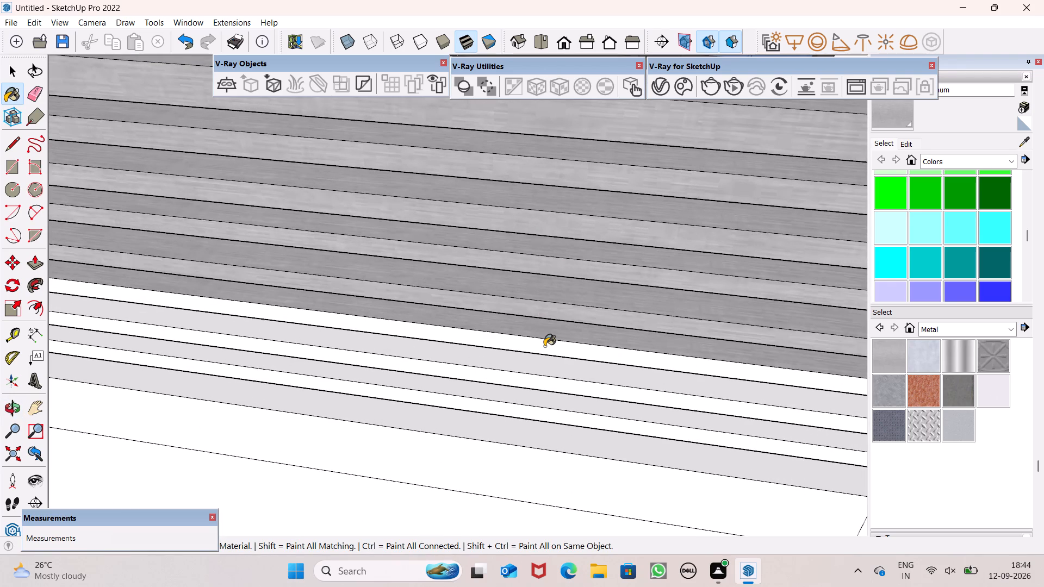
{"action": "left_click", "coordinate": [544, 345]}
{"action": "left_click", "coordinate": [535, 382]}
{"action": "left_click", "coordinate": [536, 395]}
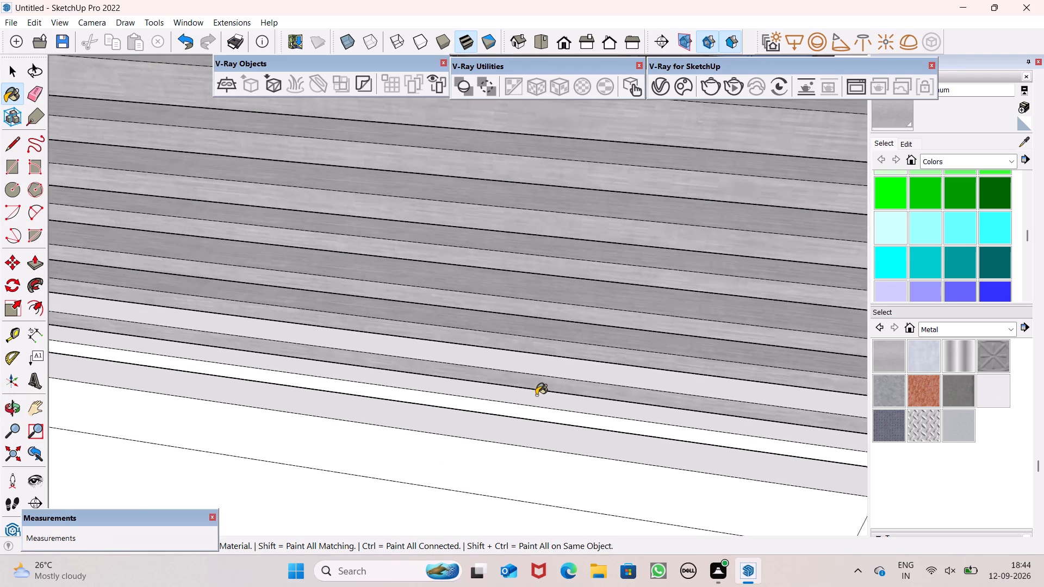
{"action": "left_click", "coordinate": [543, 365]}
Paint the low base wall's top and front faces and the lowest rail's remaining front face with aluminum.
{"action": "scroll", "coordinate": [536, 360], "scroll_direction": "down", "scroll_amount": 5}
{"action": "scroll", "coordinate": [519, 360], "scroll_direction": "up", "scroll_amount": 1}
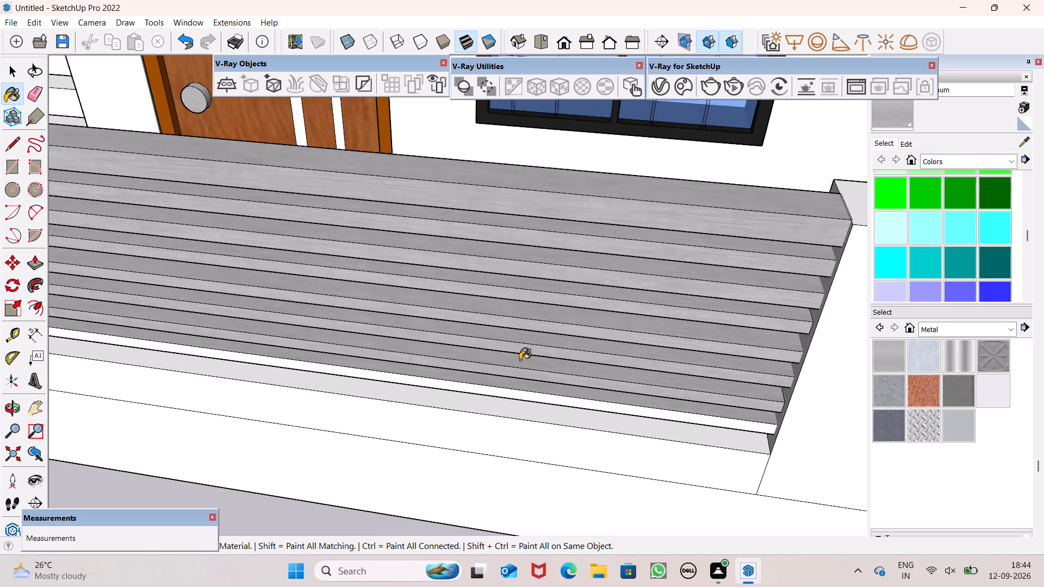
{"action": "scroll", "coordinate": [514, 478], "scroll_direction": "up", "scroll_amount": 5}
{"action": "left_click", "coordinate": [569, 387]}
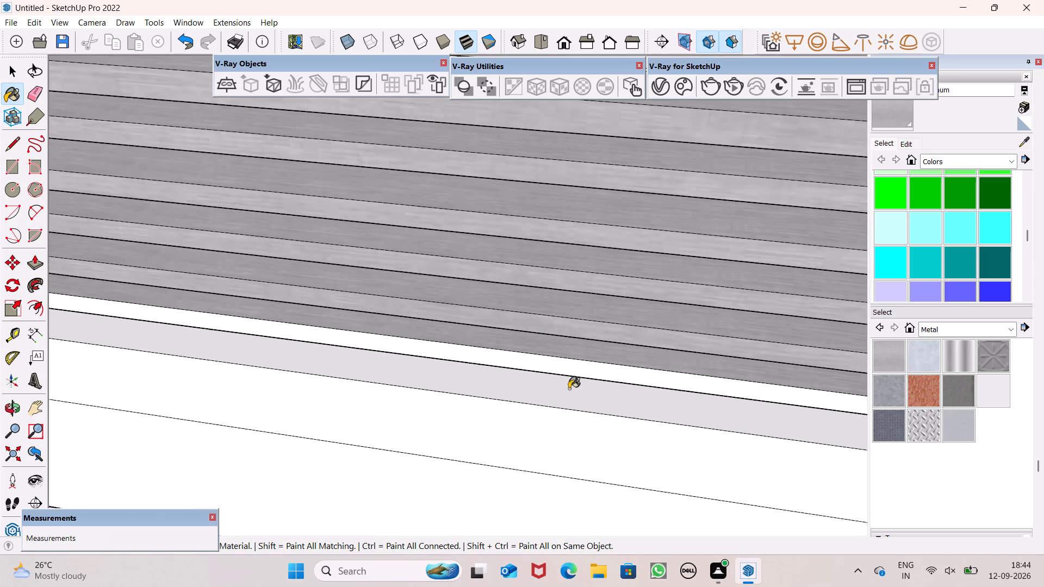
{"action": "left_click", "coordinate": [565, 414]}
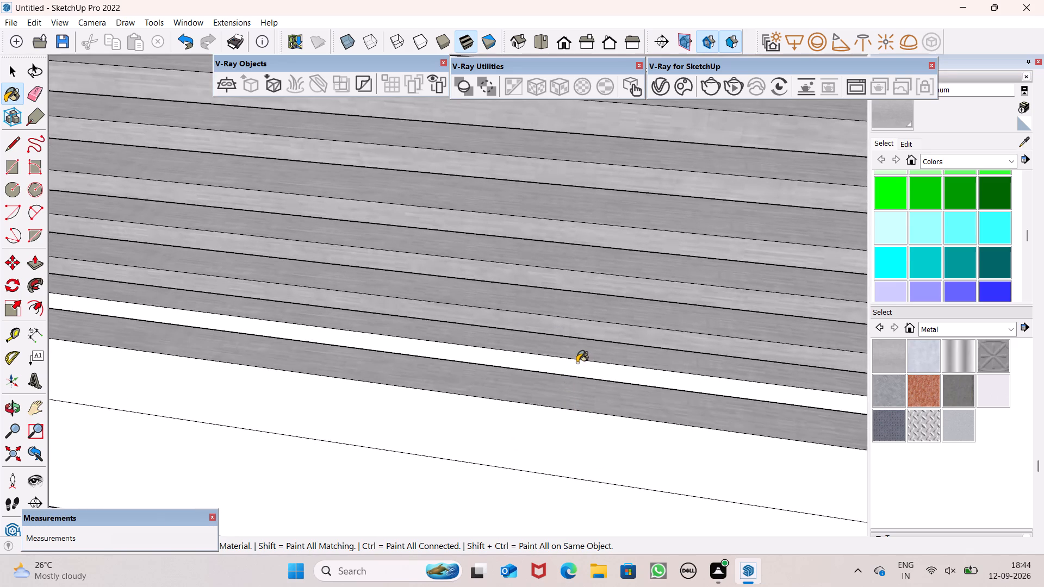
{"action": "left_click", "coordinate": [577, 363]}
{"action": "scroll", "coordinate": [577, 361], "scroll_direction": "down", "scroll_amount": 13}
{"action": "middle_click_drag", "start_coordinate": [574, 361], "coordinate": [629, 179]}
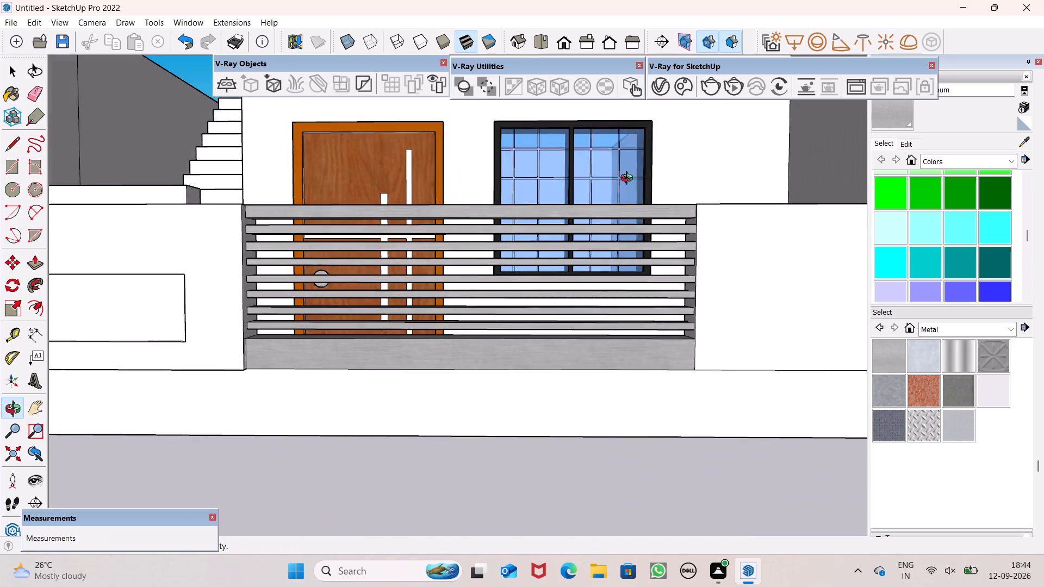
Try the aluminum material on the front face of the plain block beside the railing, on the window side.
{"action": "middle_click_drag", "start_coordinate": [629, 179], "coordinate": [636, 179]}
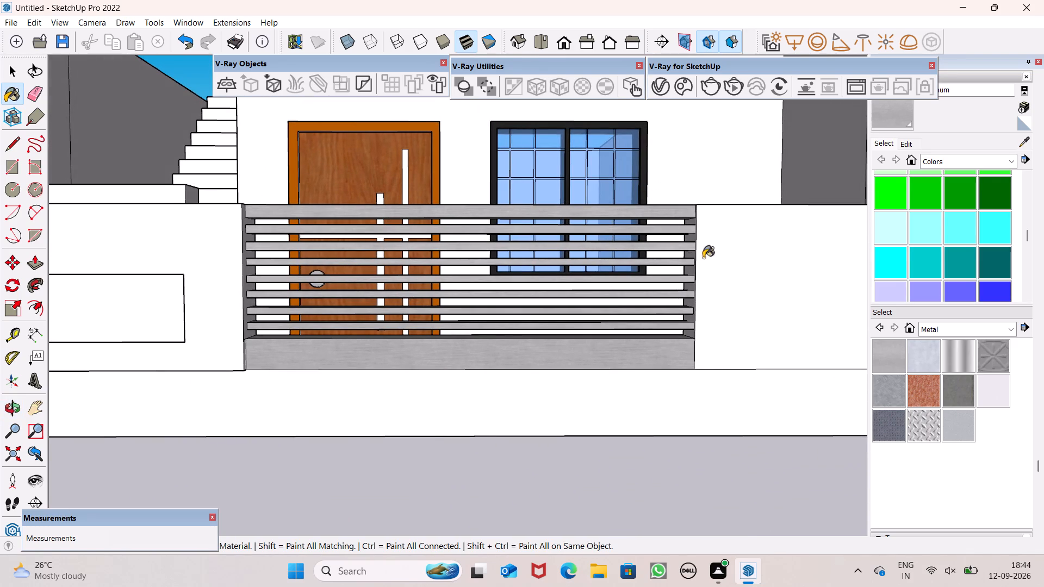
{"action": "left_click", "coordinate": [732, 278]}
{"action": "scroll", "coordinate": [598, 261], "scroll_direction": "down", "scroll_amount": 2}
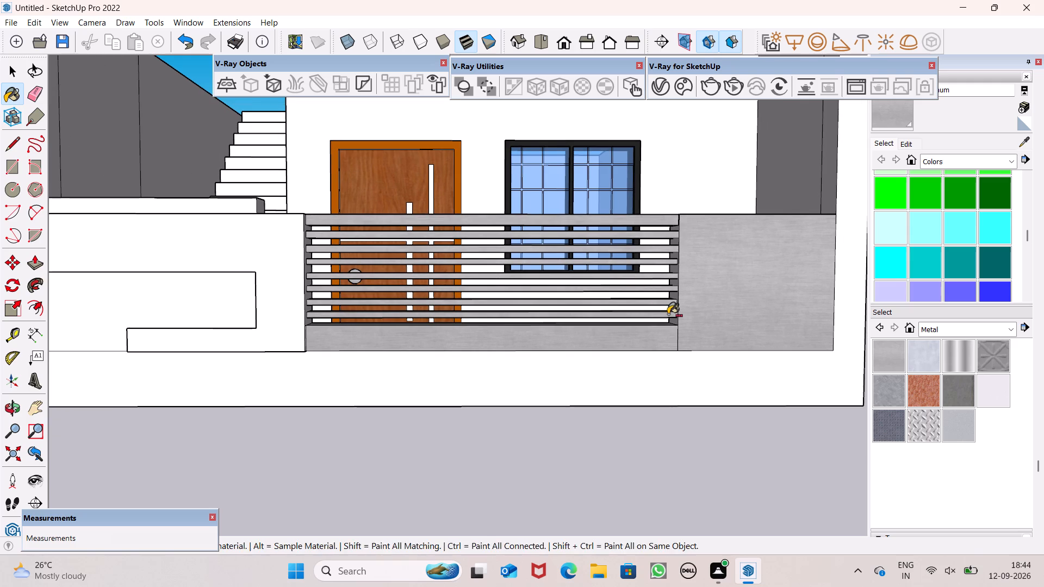
Undo the last three aluminum fills, on the plain block, the low base wall's front and the lowest rail's front.
{"action": "key", "text": "ctrl+z"}
{"action": "key", "text": "ctrl+z"}
{"action": "key", "text": "ctrl+z"}
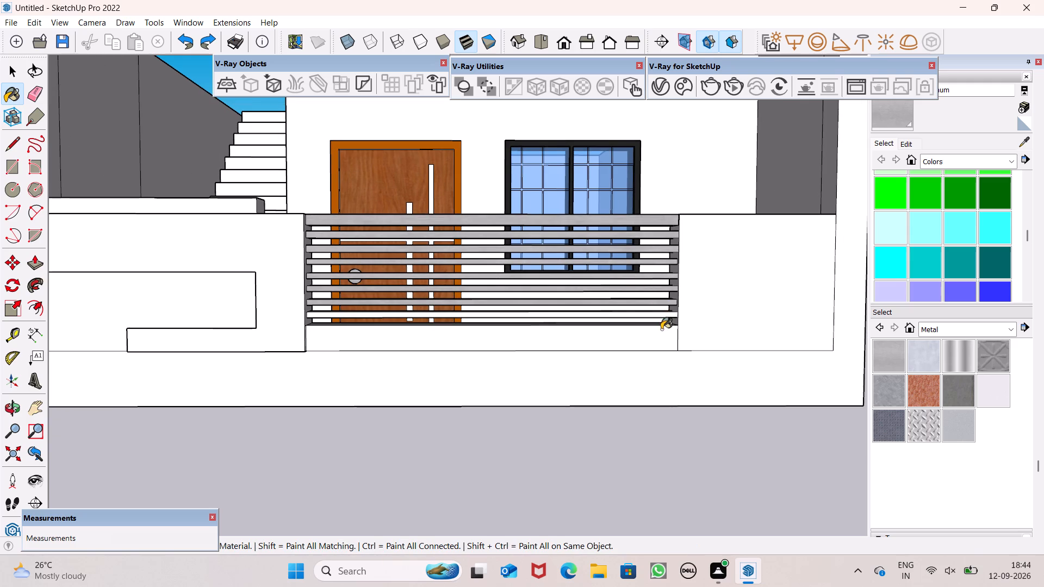
Paint the lowest rail's front face with aluminum again.
{"action": "scroll", "coordinate": [584, 336], "scroll_direction": "up", "scroll_amount": 5}
{"action": "middle_click_drag", "start_coordinate": [580, 332], "coordinate": [457, 474]}
{"action": "scroll", "coordinate": [530, 398], "scroll_direction": "up", "scroll_amount": 2}
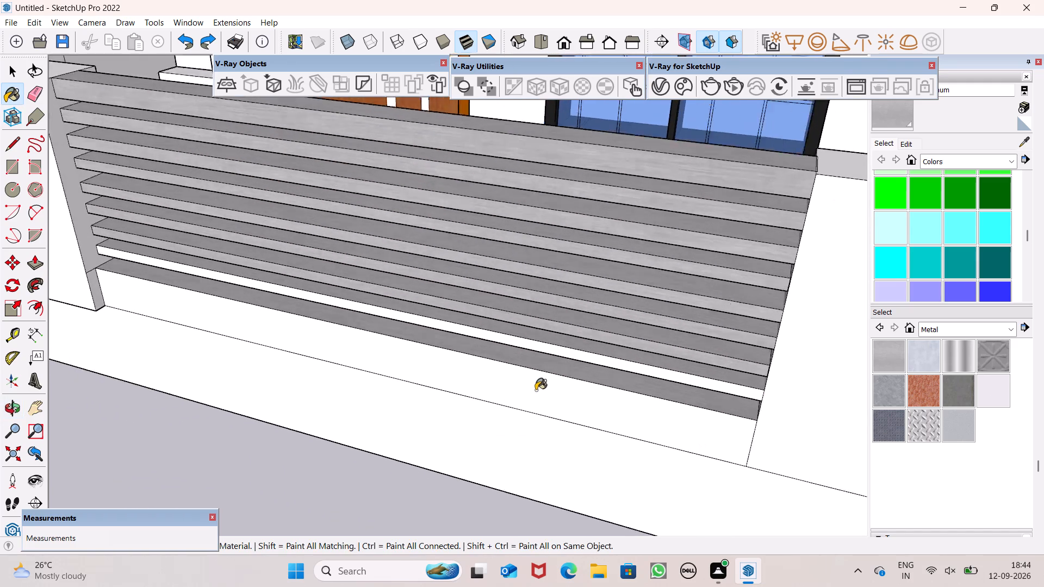
{"action": "scroll", "coordinate": [536, 390], "scroll_direction": "up", "scroll_amount": 4}
{"action": "left_click", "coordinate": [613, 340]}
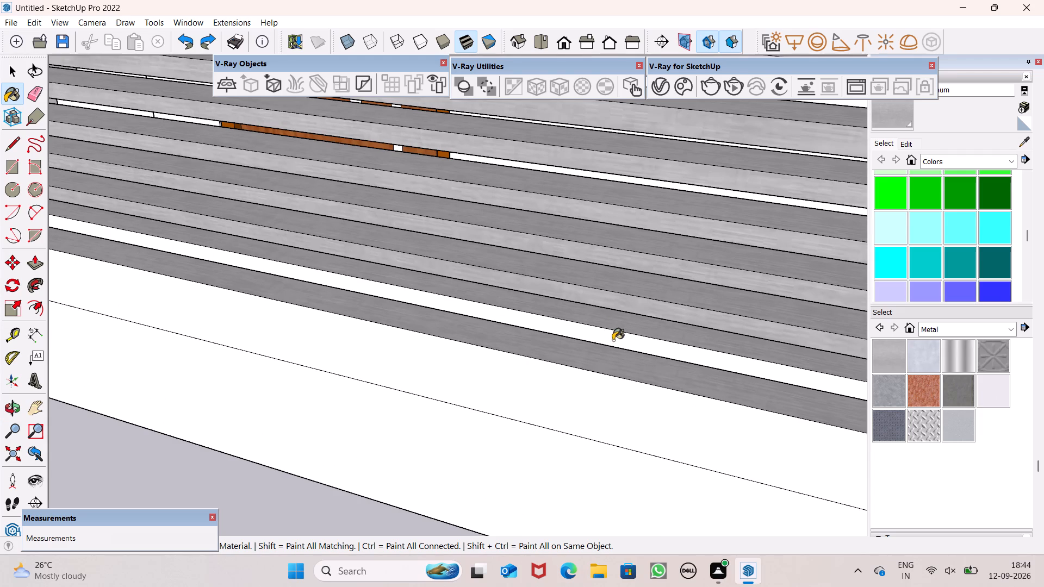
Paint the house-facing inner faces of the fourth rail and the rails below it with aluminum.
{"action": "scroll", "coordinate": [581, 305], "scroll_direction": "down", "scroll_amount": 13}
{"action": "middle_click_drag", "start_coordinate": [589, 330], "coordinate": [211, 441]}
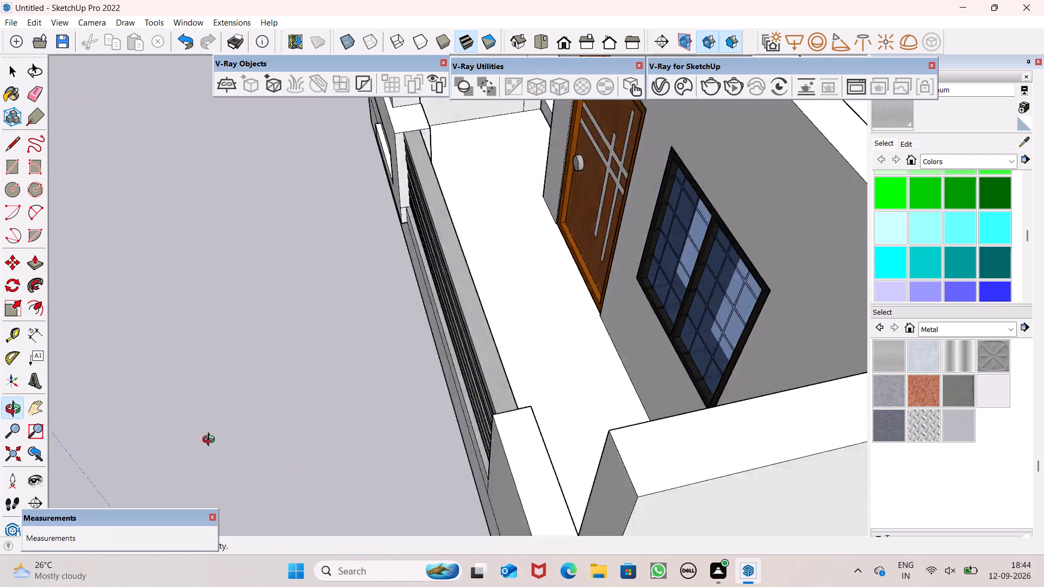
{"action": "middle_click_drag", "start_coordinate": [211, 441], "coordinate": [163, 494]}
{"action": "scroll", "coordinate": [358, 411], "scroll_direction": "up", "scroll_amount": 7}
{"action": "middle_click_drag", "start_coordinate": [448, 442], "coordinate": [368, 454]}
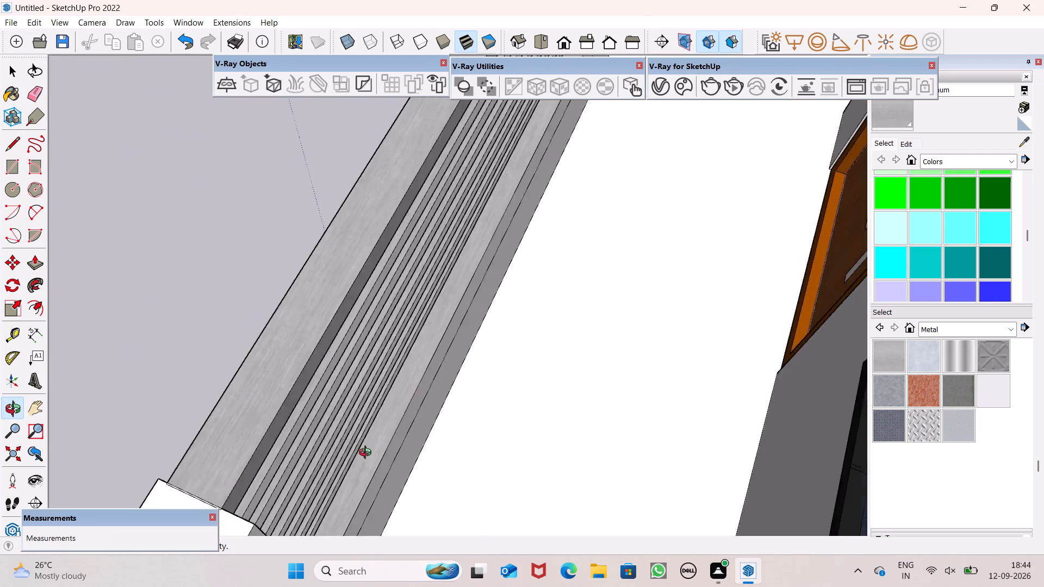
{"action": "middle_click_drag", "start_coordinate": [368, 454], "coordinate": [343, 435]}
{"action": "scroll", "coordinate": [321, 430], "scroll_direction": "up", "scroll_amount": 1}
{"action": "scroll", "coordinate": [411, 369], "scroll_direction": "down", "scroll_amount": 7}
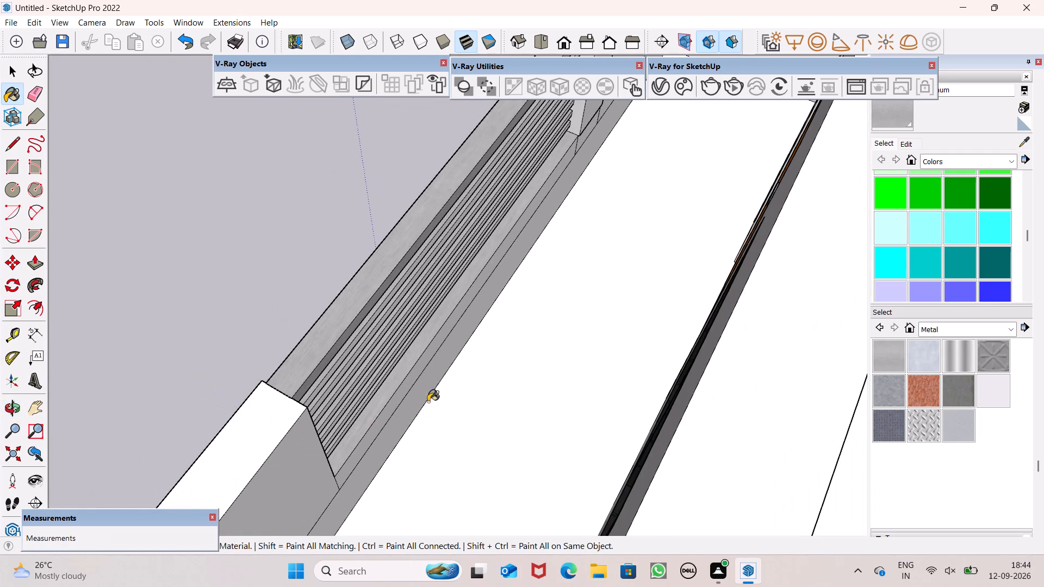
{"action": "scroll", "coordinate": [429, 420], "scroll_direction": "up", "scroll_amount": 8}
{"action": "scroll", "coordinate": [422, 408], "scroll_direction": "down", "scroll_amount": 4}
{"action": "middle_click_drag", "start_coordinate": [421, 419], "coordinate": [315, 415]}
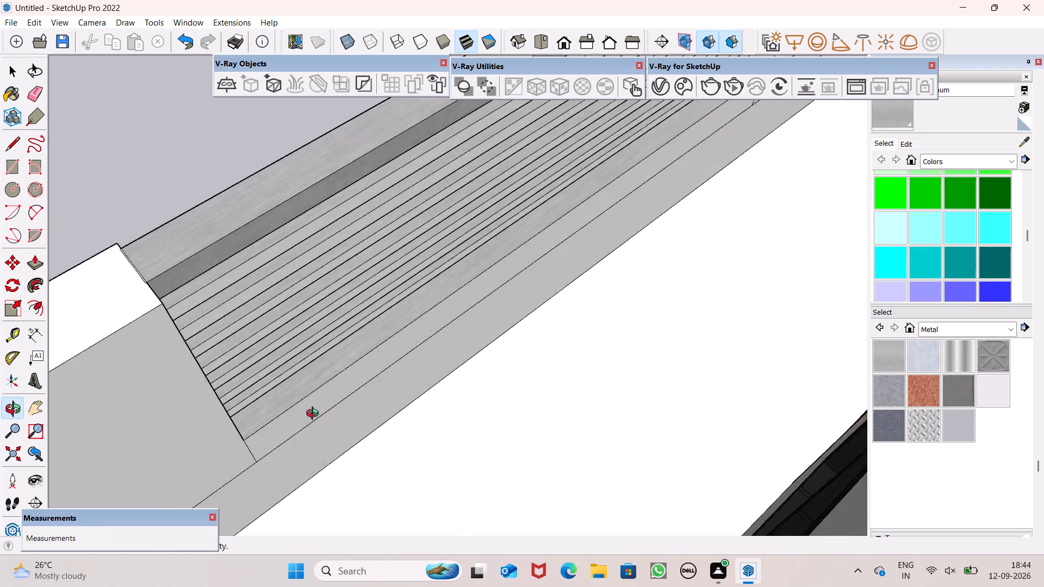
{"action": "middle_click_drag", "start_coordinate": [315, 415], "coordinate": [324, 431]}
{"action": "scroll", "coordinate": [297, 392], "scroll_direction": "down", "scroll_amount": 6}
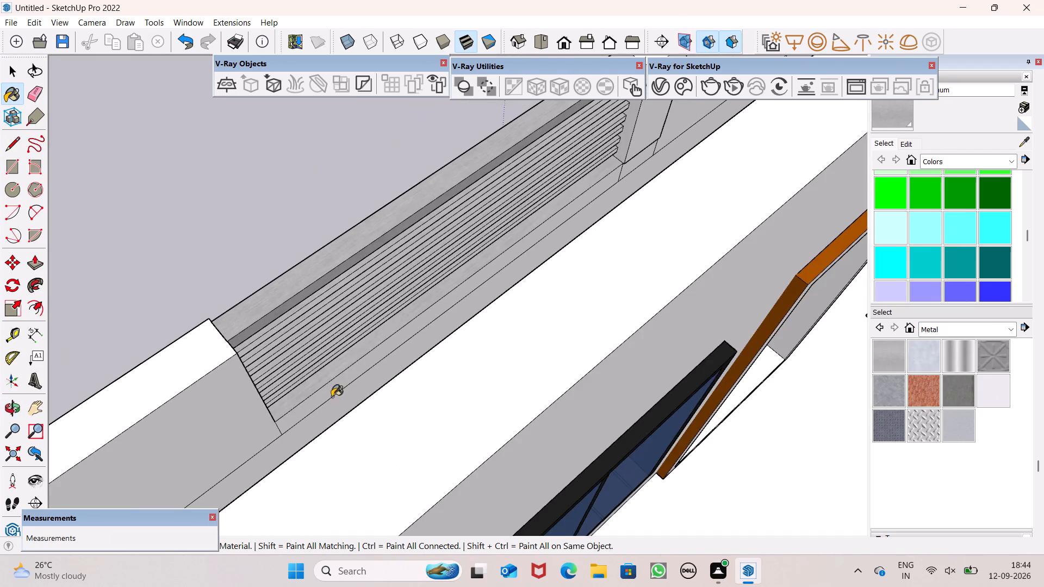
{"action": "middle_click_drag", "start_coordinate": [348, 412], "coordinate": [301, 388]}
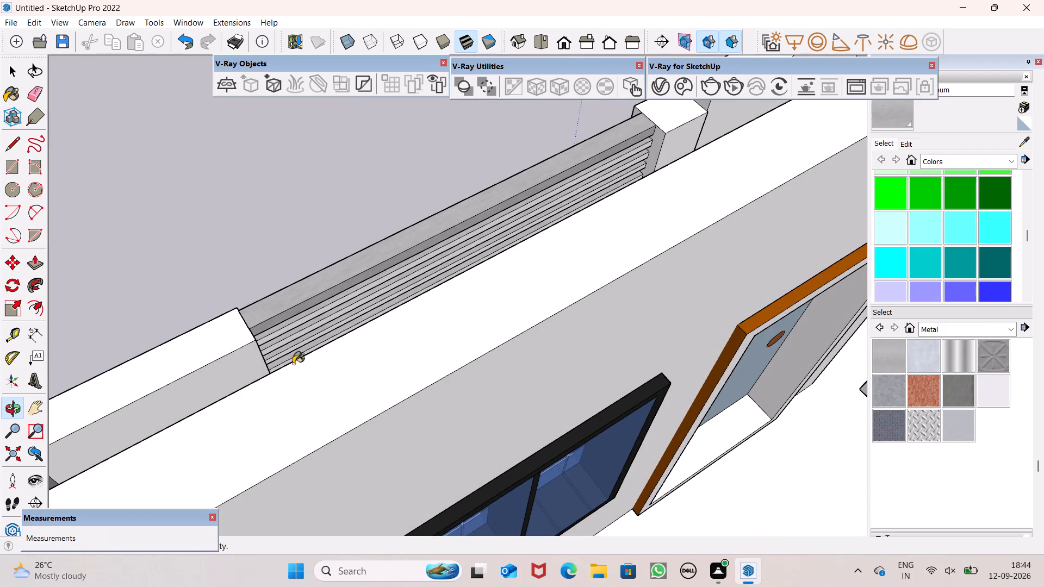
{"action": "scroll", "coordinate": [280, 338], "scroll_direction": "up", "scroll_amount": 8}
{"action": "scroll", "coordinate": [340, 388], "scroll_direction": "up", "scroll_amount": 10}
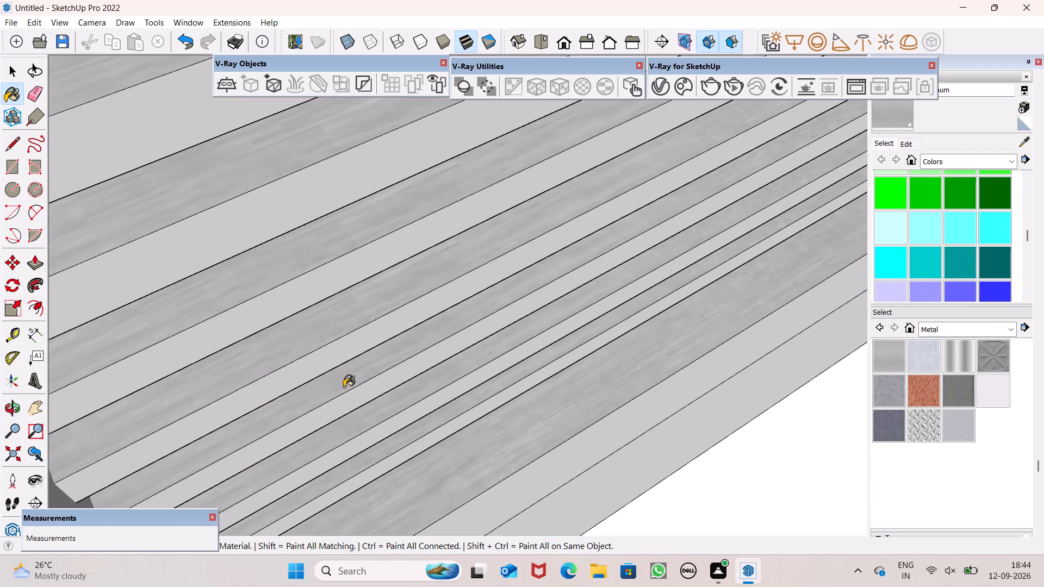
{"action": "scroll", "coordinate": [337, 357], "scroll_direction": "up", "scroll_amount": 3}
{"action": "left_click", "coordinate": [282, 270]}
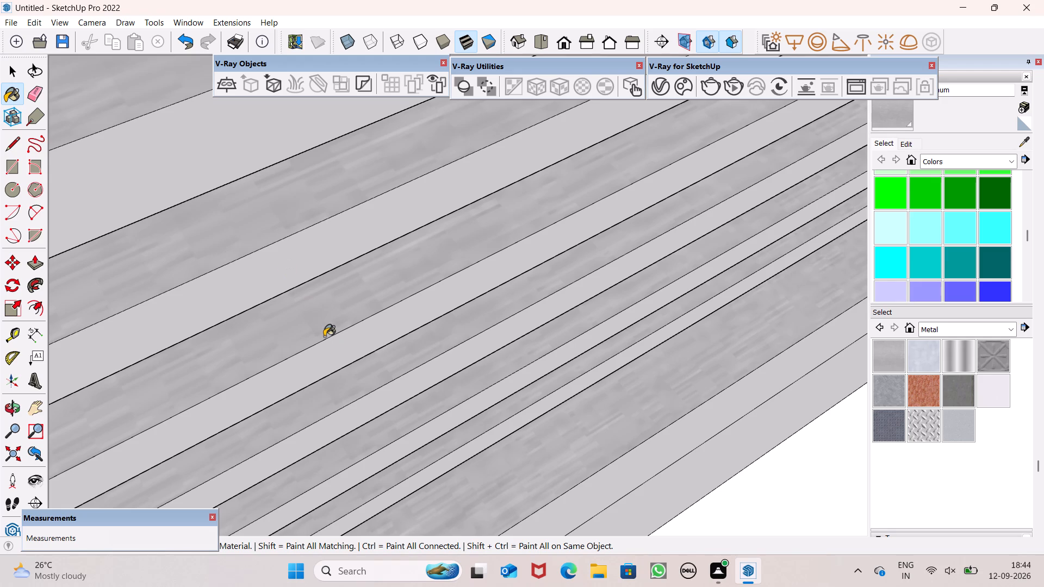
{"action": "left_click", "coordinate": [348, 357]}
{"action": "left_click", "coordinate": [397, 398]}
{"action": "left_click", "coordinate": [428, 431]}
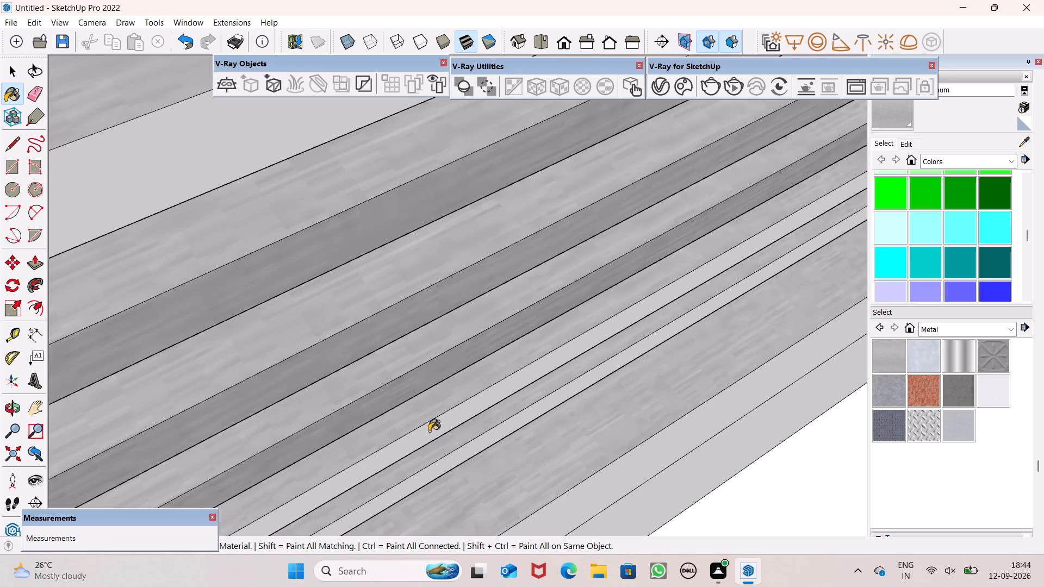
{"action": "left_click", "coordinate": [459, 459]}
{"action": "scroll", "coordinate": [468, 393], "scroll_direction": "down", "scroll_amount": 8}
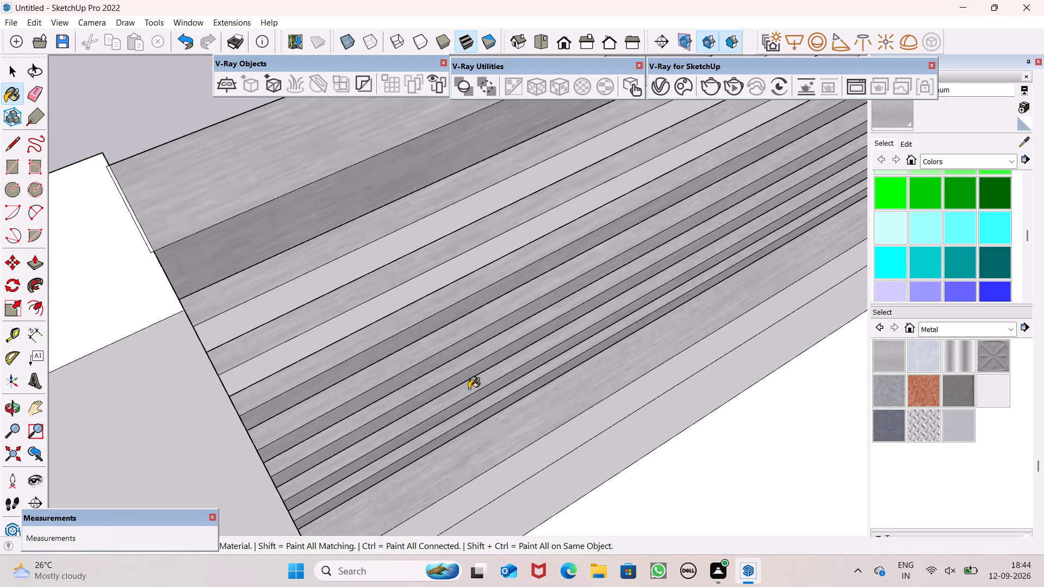
Paint the house-facing inner faces of the second and third rails with aluminum.
{"action": "left_click", "coordinate": [338, 305]}
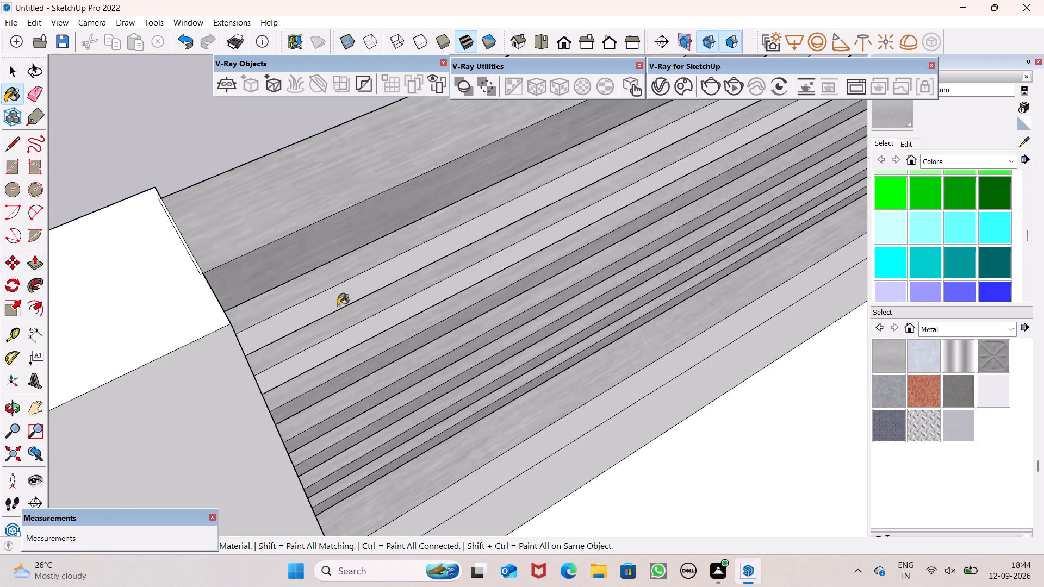
{"action": "left_click", "coordinate": [369, 335]}
{"action": "left_click", "coordinate": [353, 306]}
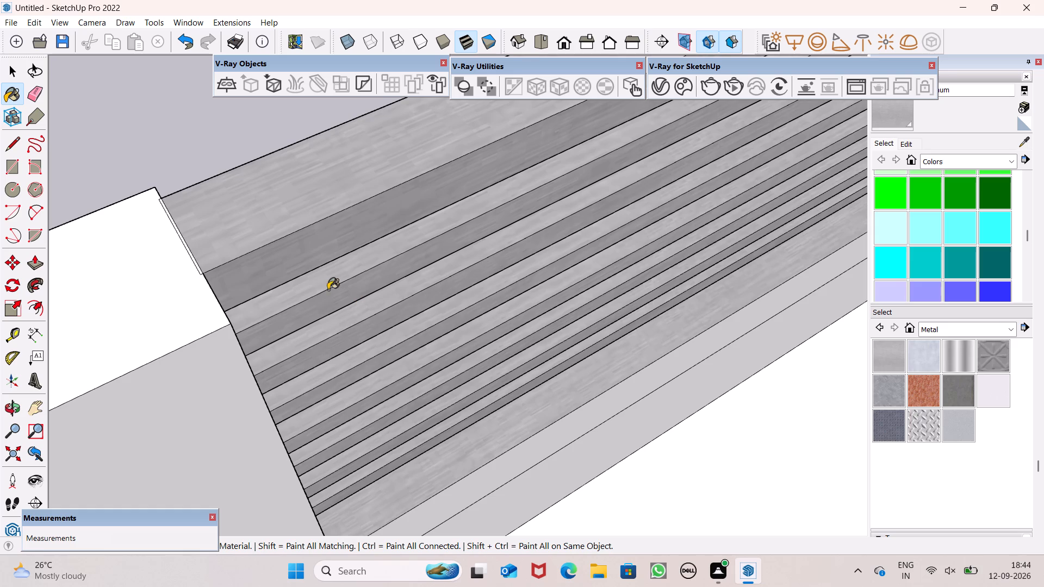
Examine the railing's painted faces from the inner and outer sides and in the whole front view.
{"action": "middle_click_drag", "start_coordinate": [505, 414], "coordinate": [367, 307]}
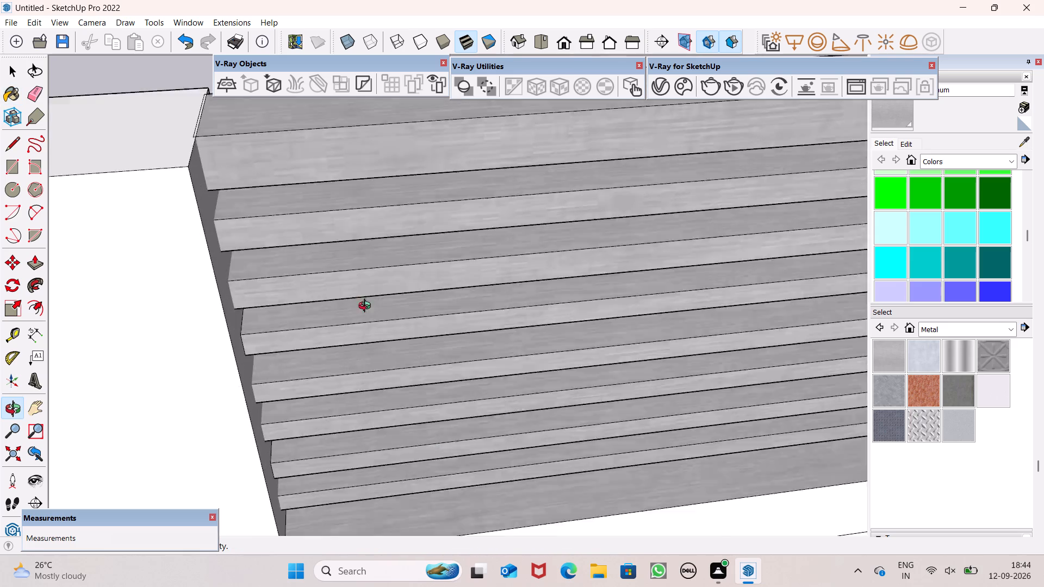
{"action": "middle_click_drag", "start_coordinate": [367, 307], "coordinate": [356, 339]}
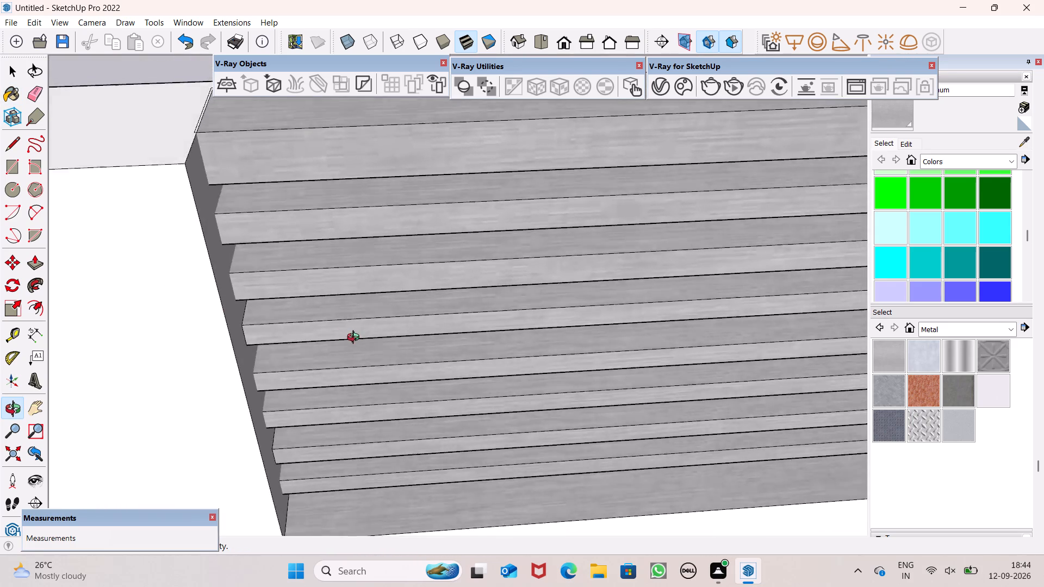
{"action": "middle_click_drag", "start_coordinate": [356, 339], "coordinate": [805, 327]}
{"action": "scroll", "coordinate": [529, 335], "scroll_direction": "down", "scroll_amount": 3}
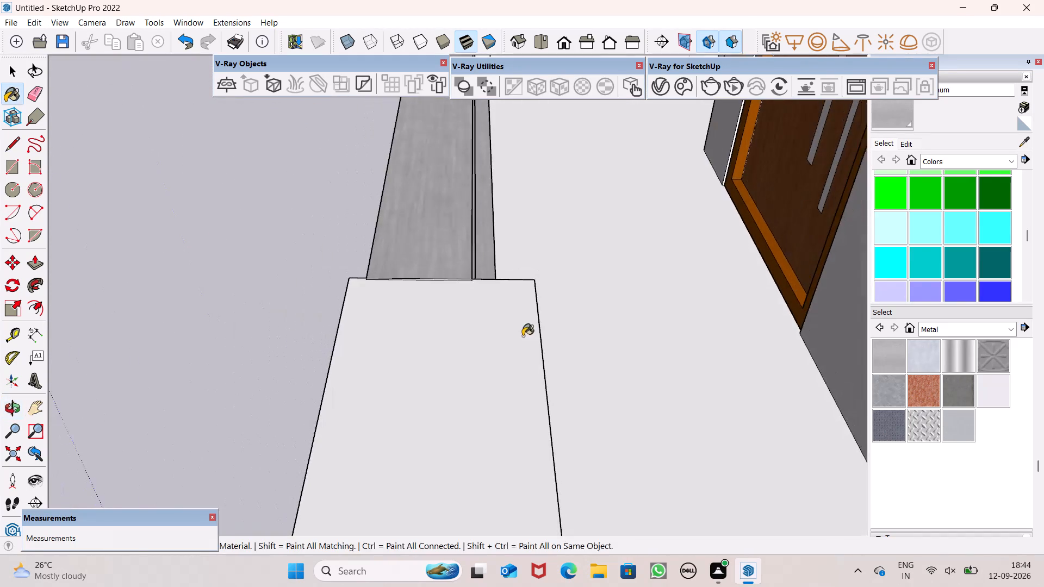
{"action": "middle_click_drag", "start_coordinate": [517, 368], "coordinate": [788, 316]}
{"action": "scroll", "coordinate": [213, 328], "scroll_direction": "down", "scroll_amount": 5}
{"action": "middle_click_drag", "start_coordinate": [235, 351], "coordinate": [379, 316]}
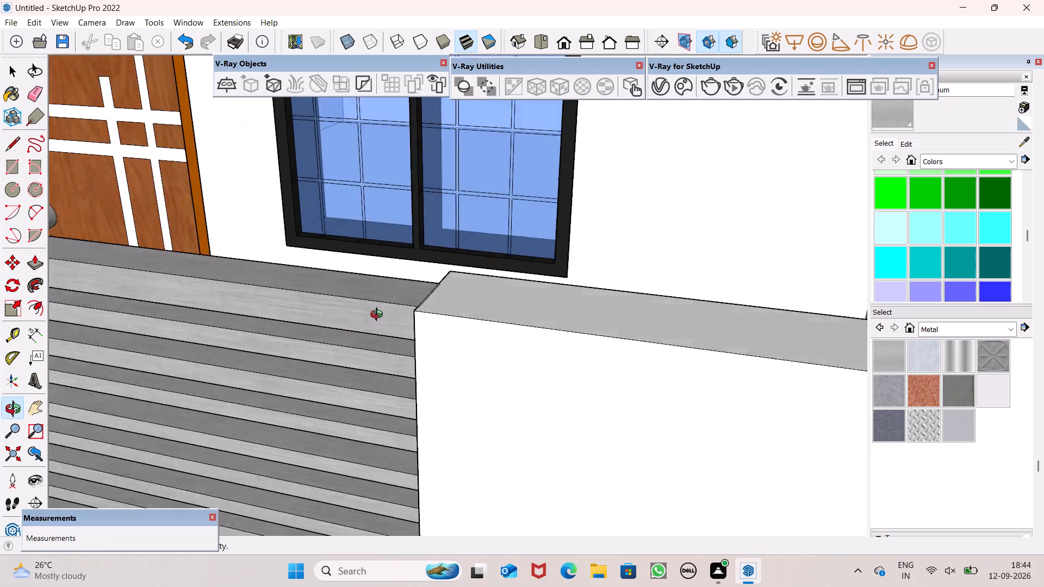
{"action": "middle_click_drag", "start_coordinate": [379, 316], "coordinate": [407, 297]}
{"action": "scroll", "coordinate": [345, 284], "scroll_direction": "down", "scroll_amount": 12}
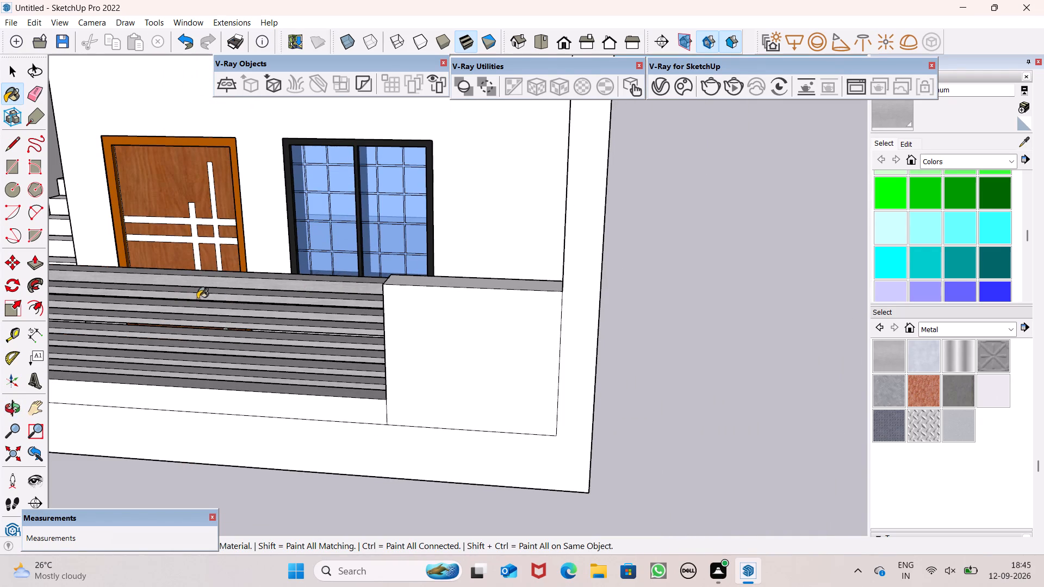
{"action": "scroll", "coordinate": [327, 328], "scroll_direction": "down", "scroll_amount": 8}
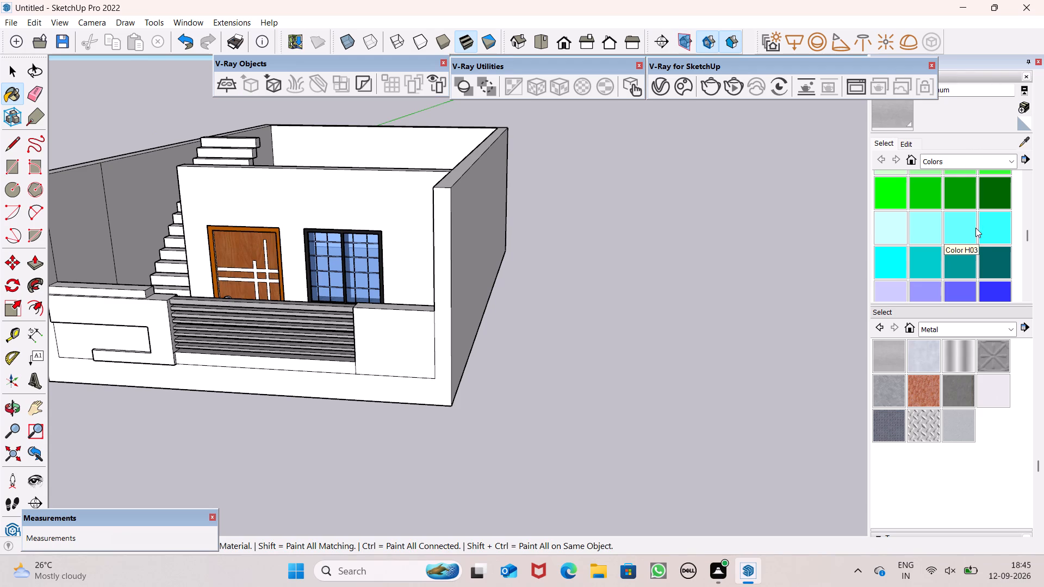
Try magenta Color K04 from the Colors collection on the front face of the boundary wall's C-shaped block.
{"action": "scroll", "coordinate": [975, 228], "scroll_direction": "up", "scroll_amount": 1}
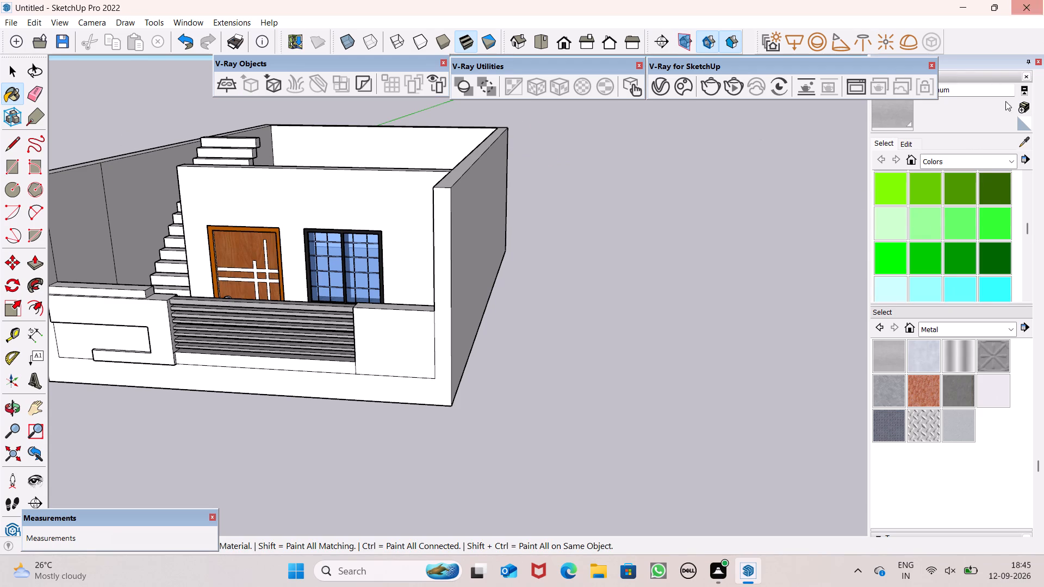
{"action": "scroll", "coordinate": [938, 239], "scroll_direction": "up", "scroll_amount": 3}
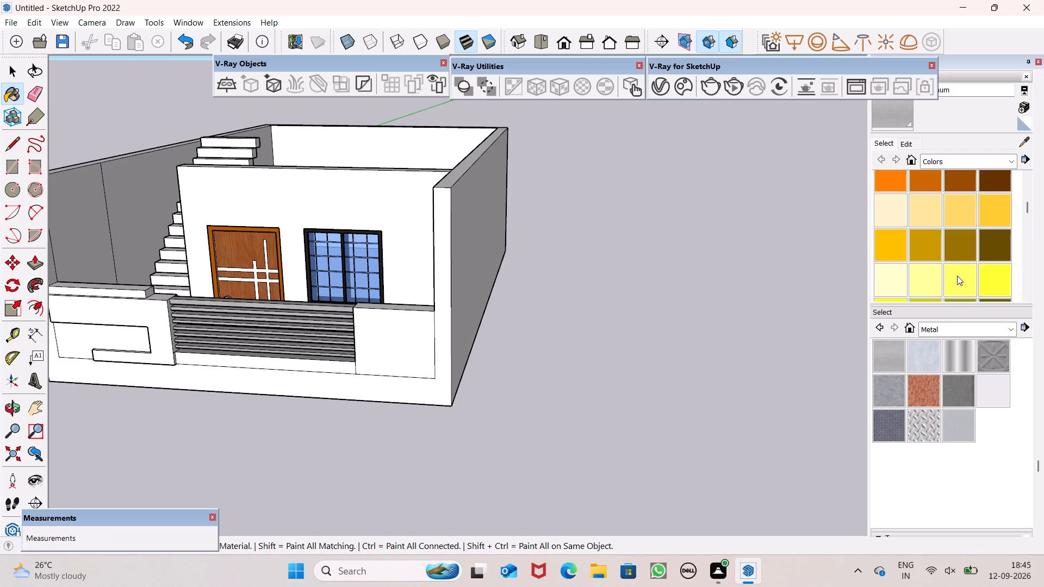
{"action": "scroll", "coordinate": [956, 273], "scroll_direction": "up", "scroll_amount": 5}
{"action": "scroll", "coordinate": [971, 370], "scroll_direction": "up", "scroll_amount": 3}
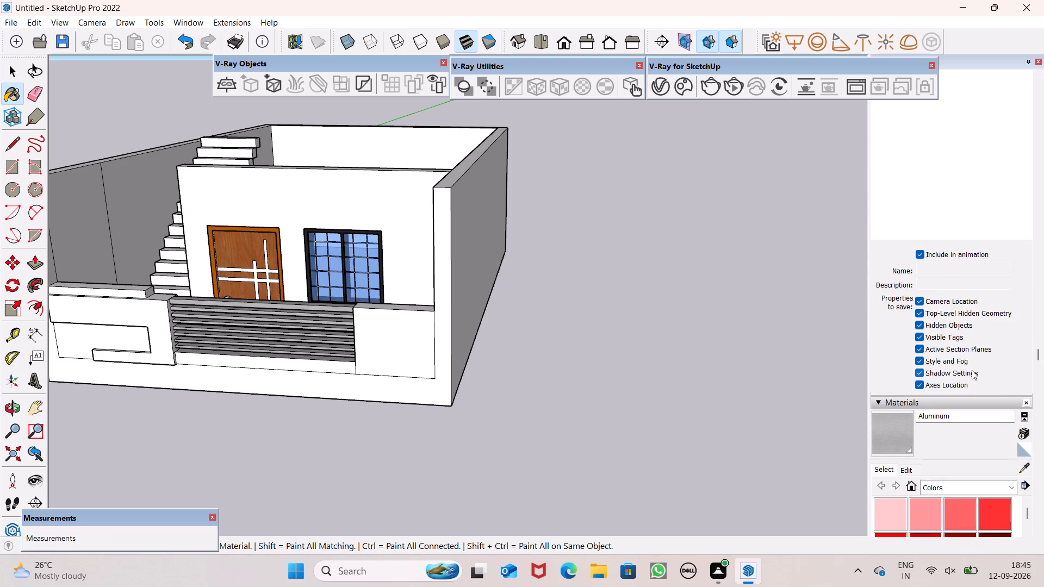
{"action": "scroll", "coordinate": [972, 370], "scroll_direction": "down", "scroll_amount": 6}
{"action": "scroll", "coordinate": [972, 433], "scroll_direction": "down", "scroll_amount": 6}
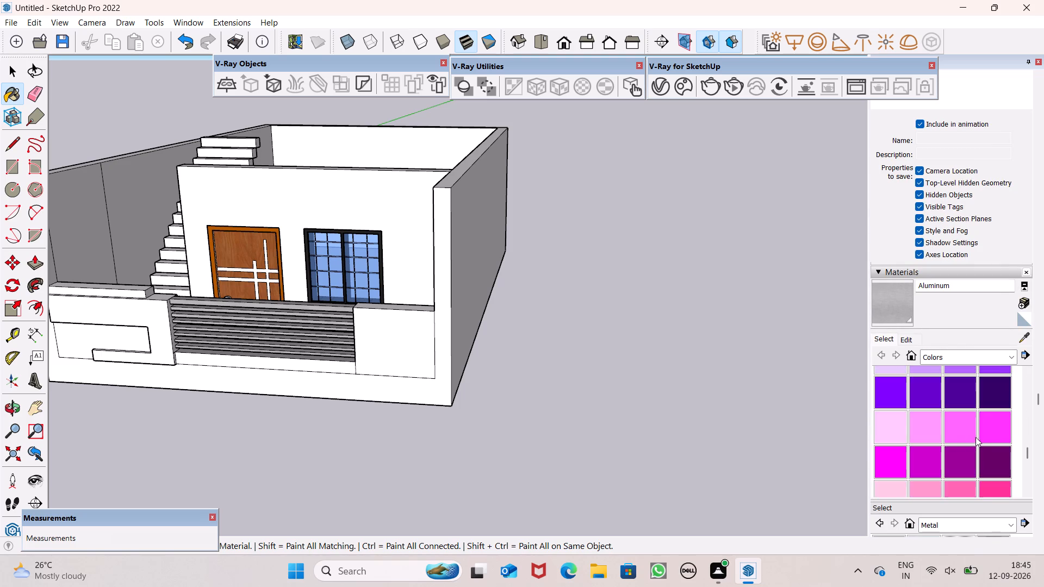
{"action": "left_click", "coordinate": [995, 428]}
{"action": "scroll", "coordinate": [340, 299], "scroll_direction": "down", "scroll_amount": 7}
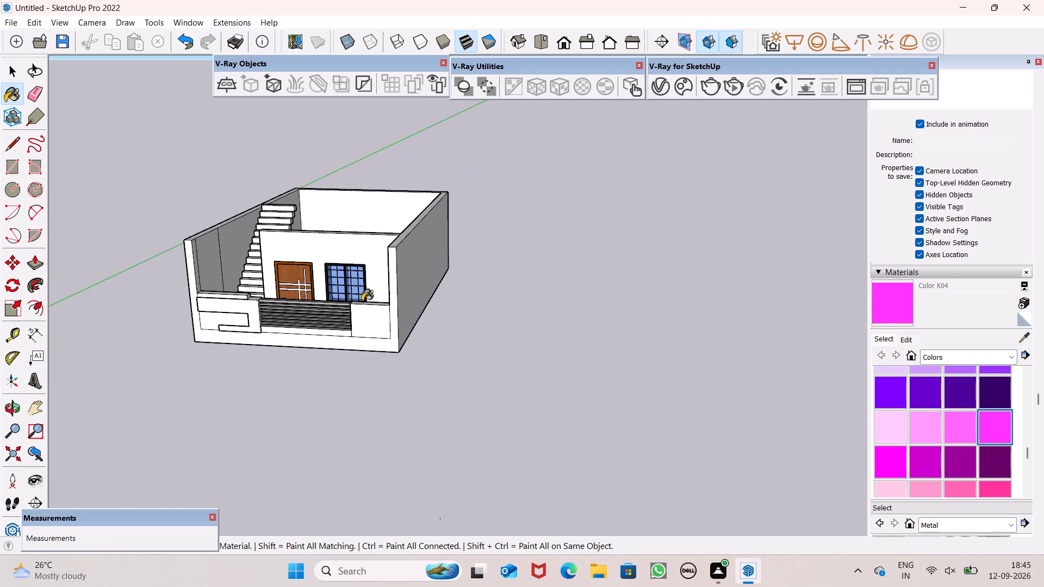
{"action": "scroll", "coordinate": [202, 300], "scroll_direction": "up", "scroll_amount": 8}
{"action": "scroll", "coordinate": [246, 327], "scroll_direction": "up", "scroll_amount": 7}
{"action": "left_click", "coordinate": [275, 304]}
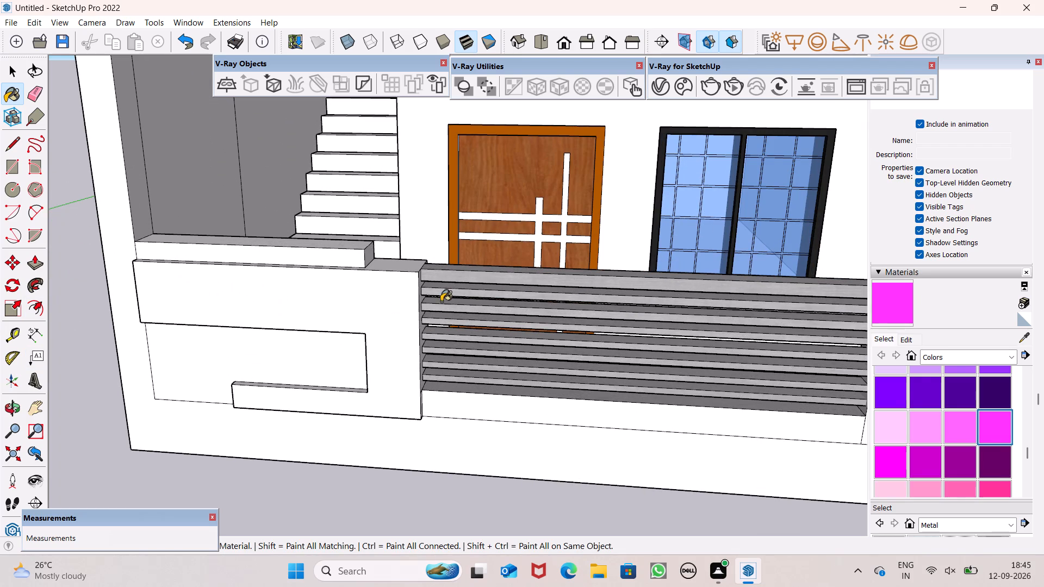
Paint the front face of the C-shaped block with the lighter pink Color K03.
{"action": "left_click", "coordinate": [954, 429]}
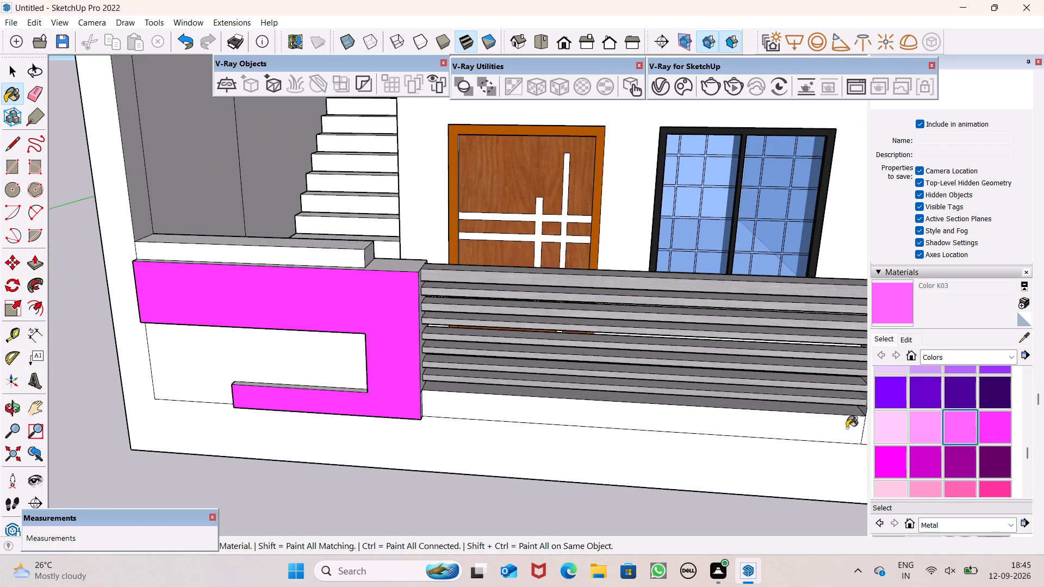
{"action": "left_click", "coordinate": [240, 311]}
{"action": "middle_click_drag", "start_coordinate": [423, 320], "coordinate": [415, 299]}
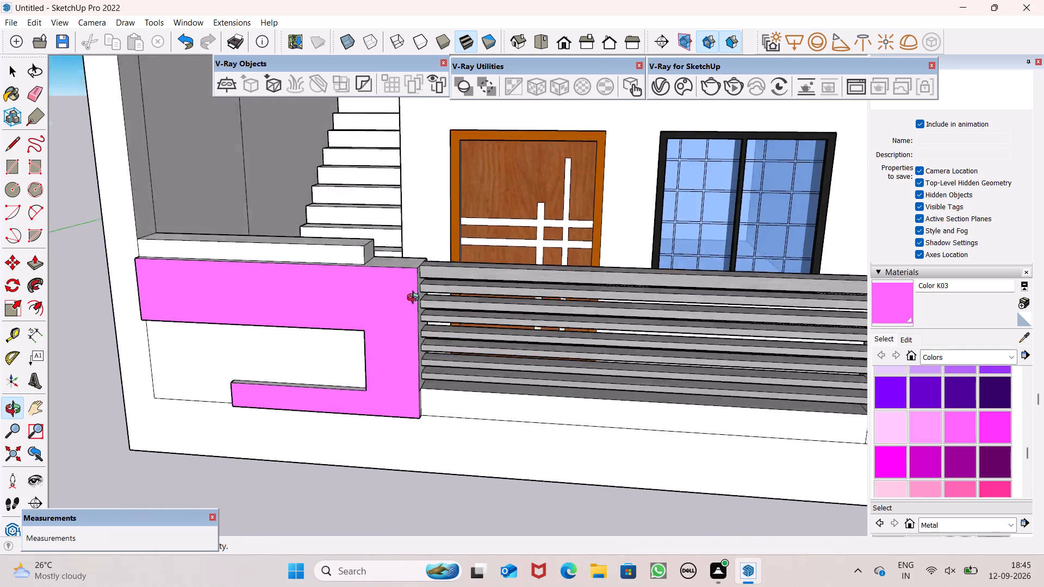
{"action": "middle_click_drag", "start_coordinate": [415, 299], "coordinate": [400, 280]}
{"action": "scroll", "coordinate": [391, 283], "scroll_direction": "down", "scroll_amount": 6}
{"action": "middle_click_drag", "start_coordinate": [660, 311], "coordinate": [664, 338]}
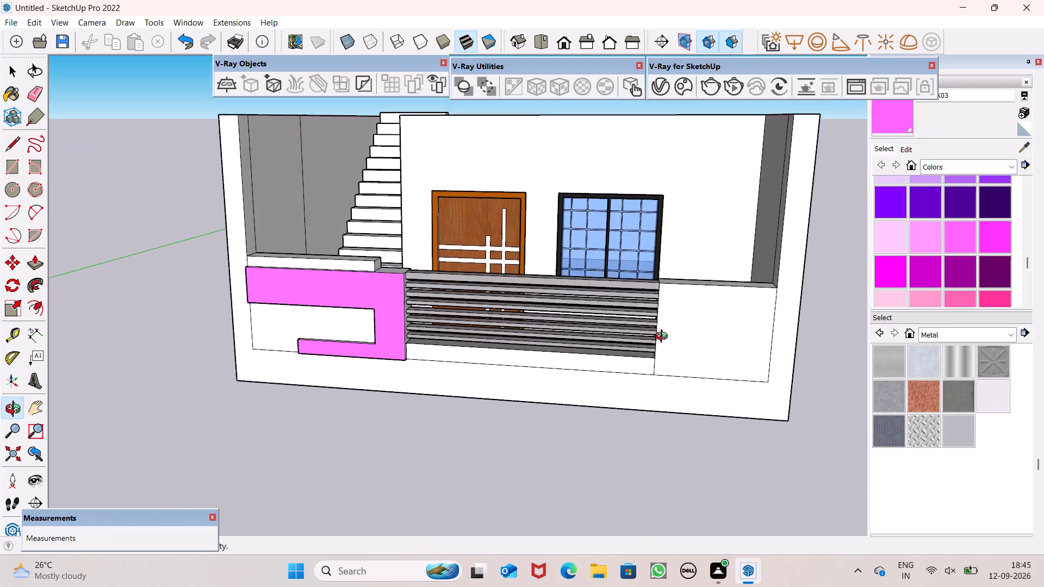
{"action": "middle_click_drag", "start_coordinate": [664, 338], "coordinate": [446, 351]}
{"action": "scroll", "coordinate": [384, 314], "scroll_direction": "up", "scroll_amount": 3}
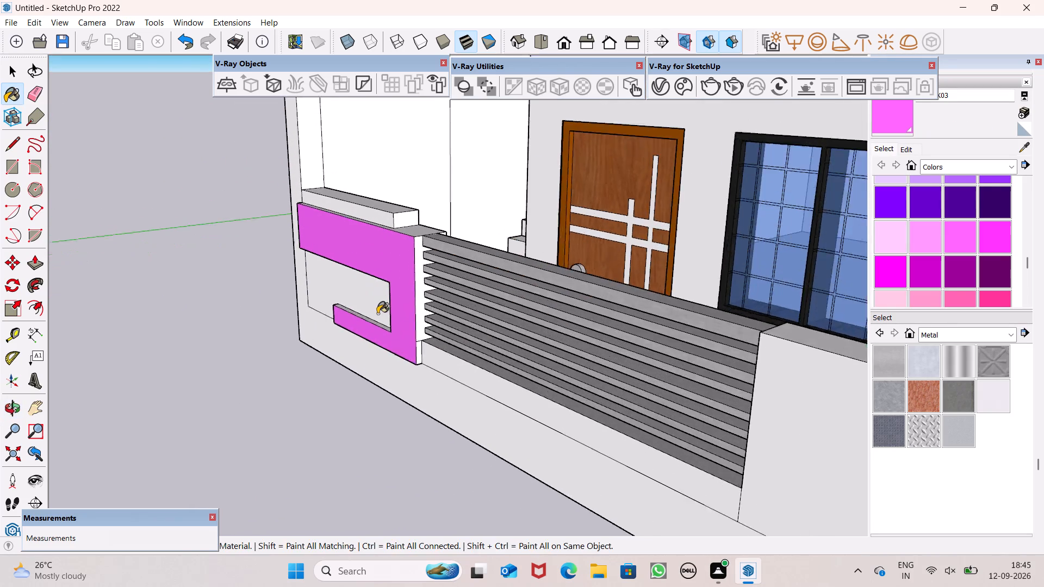
Look through the Colors collection for an alternative shade for the boundary wall's C-shaped block.
{"action": "scroll", "coordinate": [377, 314], "scroll_direction": "up", "scroll_amount": 3}
{"action": "middle_click_drag", "start_coordinate": [487, 323], "coordinate": [449, 348]}
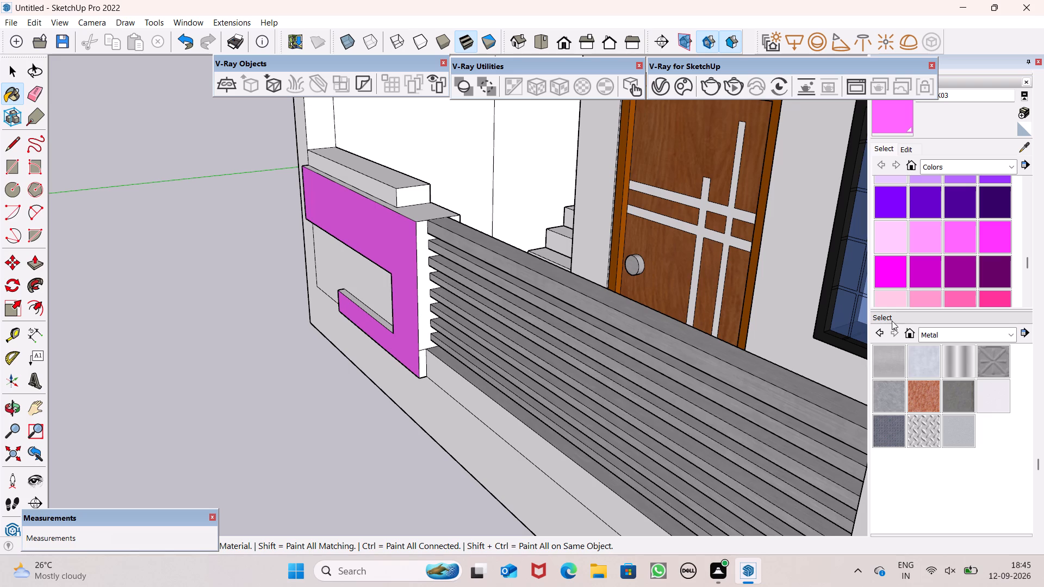
{"action": "scroll", "coordinate": [955, 249], "scroll_direction": "up", "scroll_amount": 5}
{"action": "scroll", "coordinate": [955, 249], "scroll_direction": "down", "scroll_amount": 3}
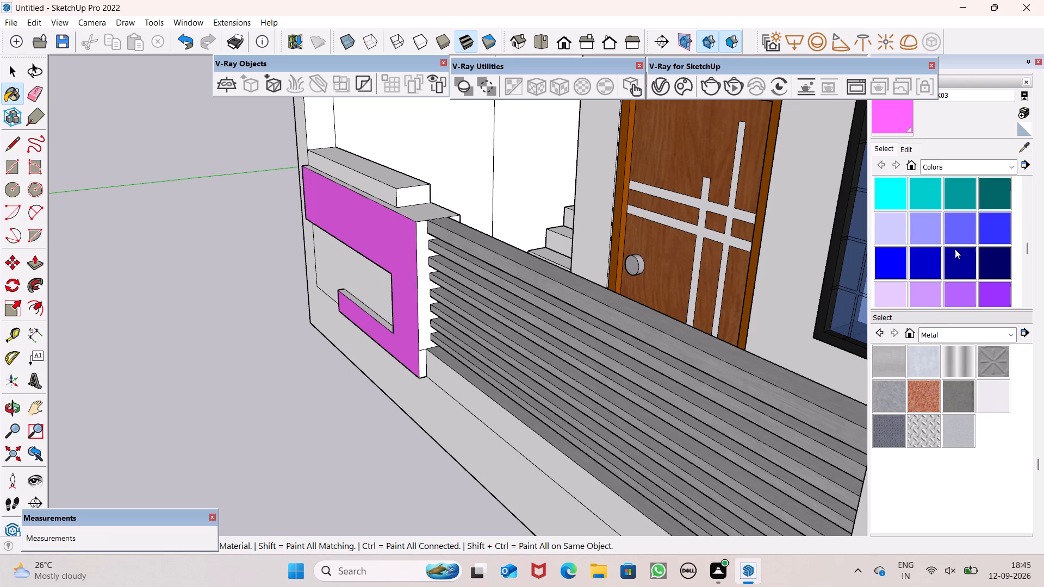
{"action": "scroll", "coordinate": [955, 249], "scroll_direction": "down", "scroll_amount": 4}
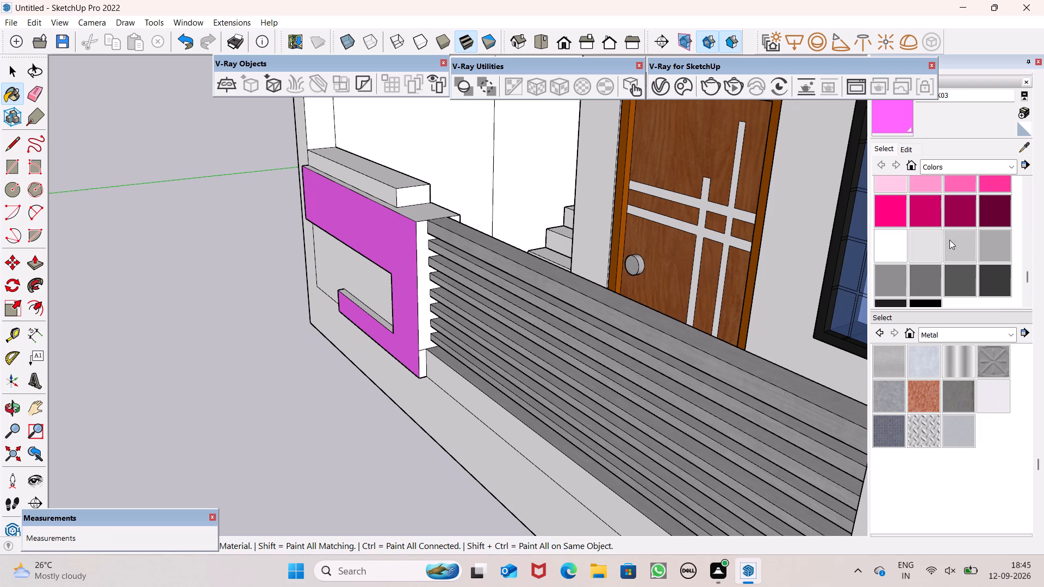
{"action": "scroll", "coordinate": [925, 221], "scroll_direction": "up", "scroll_amount": 2}
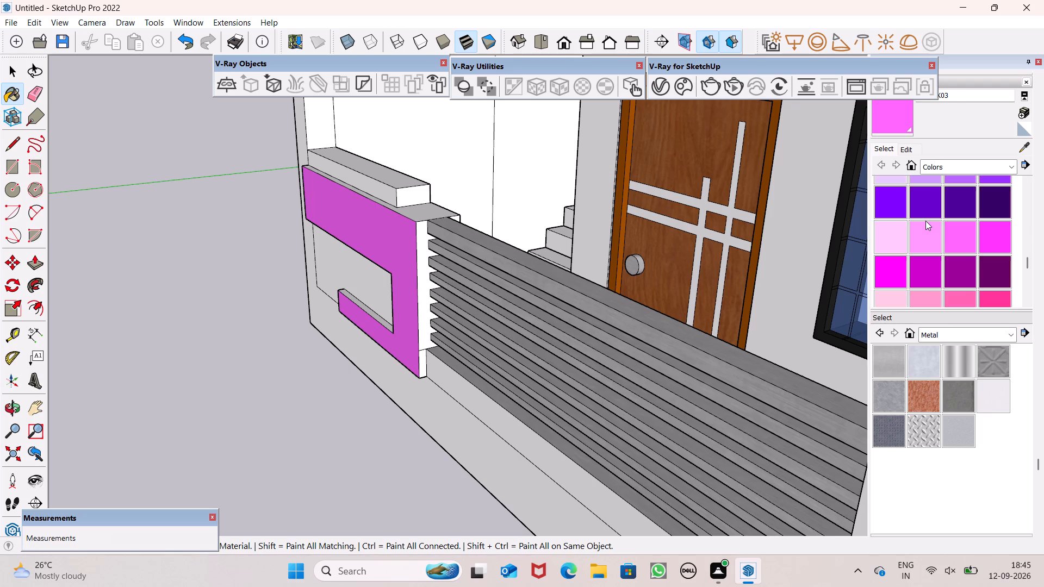
{"action": "scroll", "coordinate": [925, 221], "scroll_direction": "up", "scroll_amount": 4}
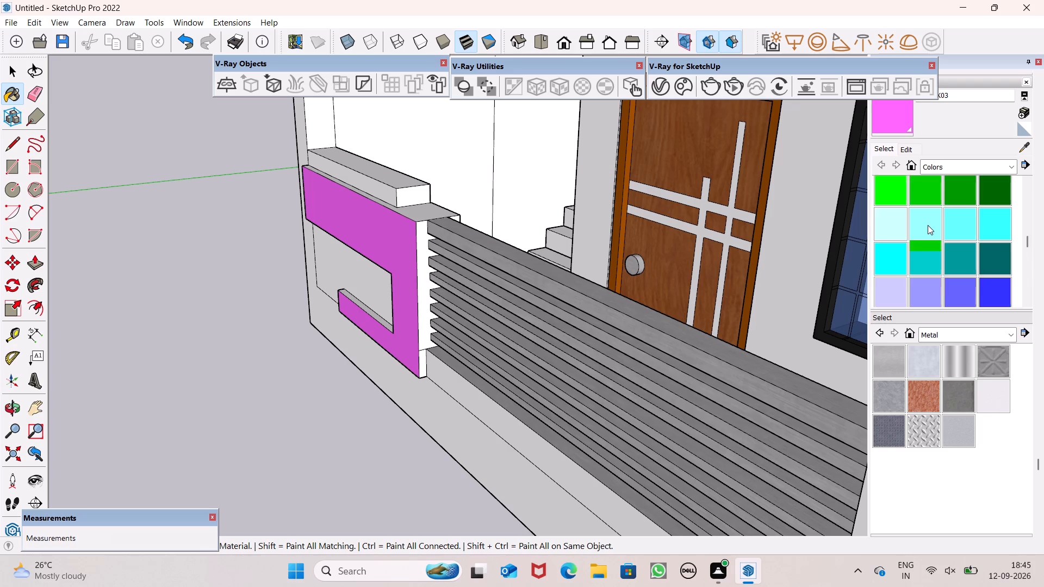
{"action": "scroll", "coordinate": [928, 225], "scroll_direction": "up", "scroll_amount": 5}
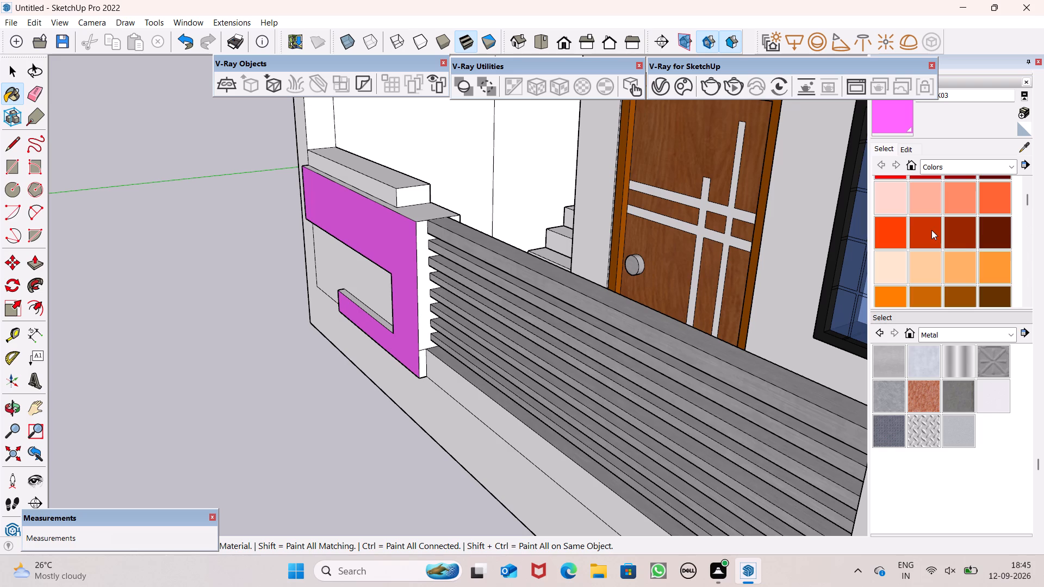
{"action": "scroll", "coordinate": [931, 230], "scroll_direction": "down", "scroll_amount": 2}
{"action": "scroll", "coordinate": [931, 230], "scroll_direction": "up", "scroll_amount": 4}
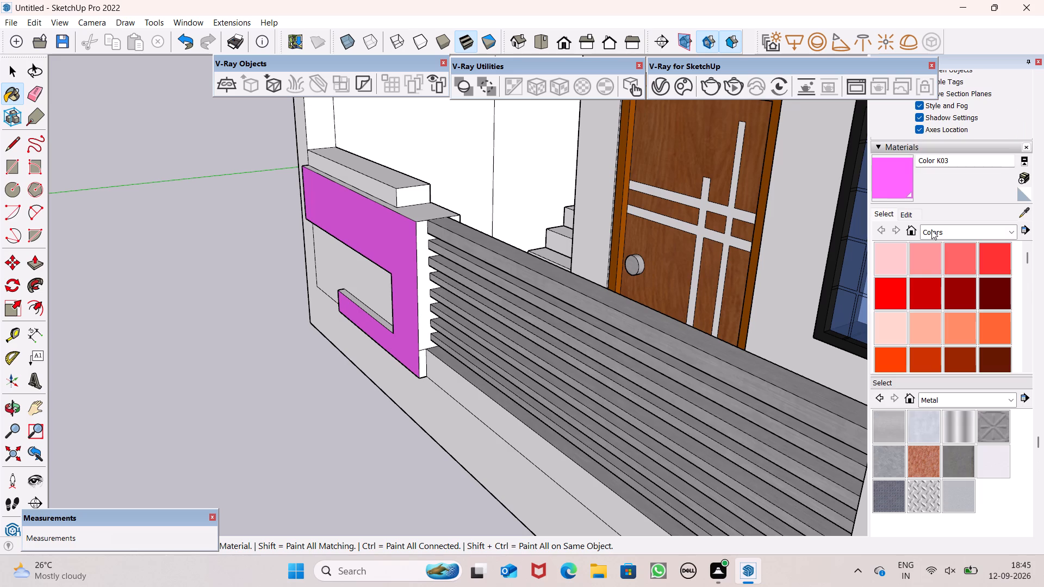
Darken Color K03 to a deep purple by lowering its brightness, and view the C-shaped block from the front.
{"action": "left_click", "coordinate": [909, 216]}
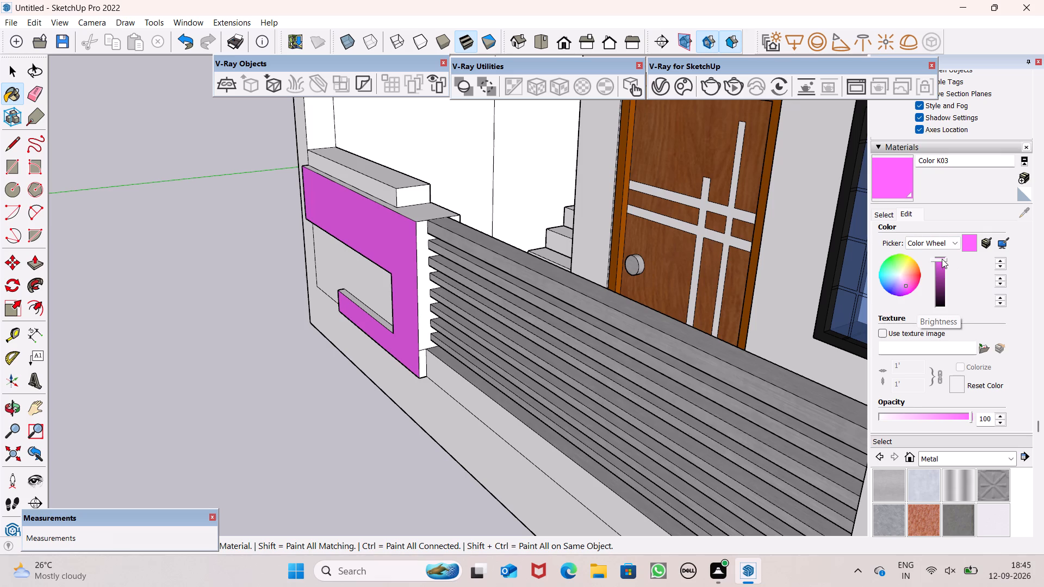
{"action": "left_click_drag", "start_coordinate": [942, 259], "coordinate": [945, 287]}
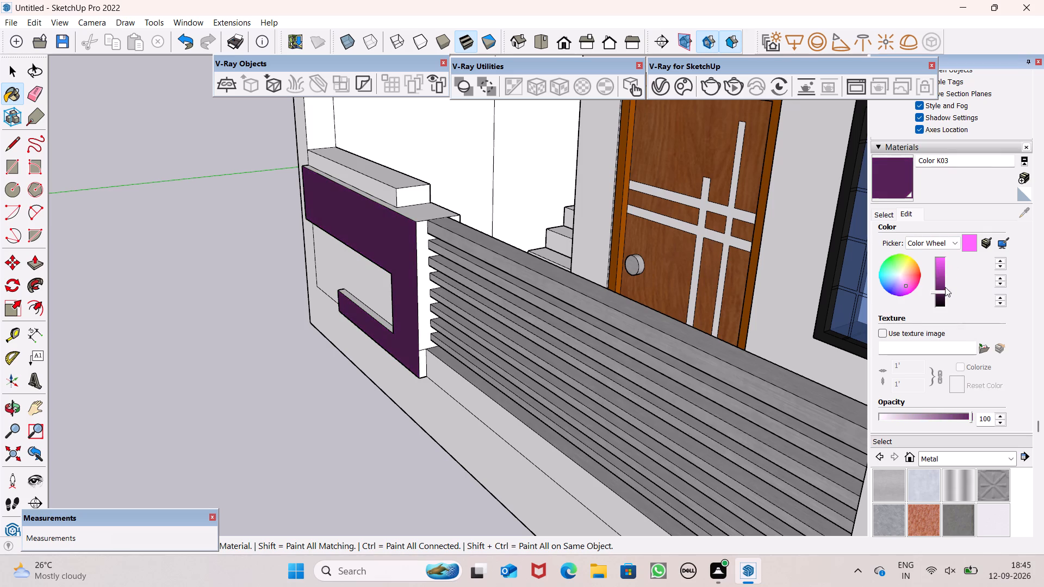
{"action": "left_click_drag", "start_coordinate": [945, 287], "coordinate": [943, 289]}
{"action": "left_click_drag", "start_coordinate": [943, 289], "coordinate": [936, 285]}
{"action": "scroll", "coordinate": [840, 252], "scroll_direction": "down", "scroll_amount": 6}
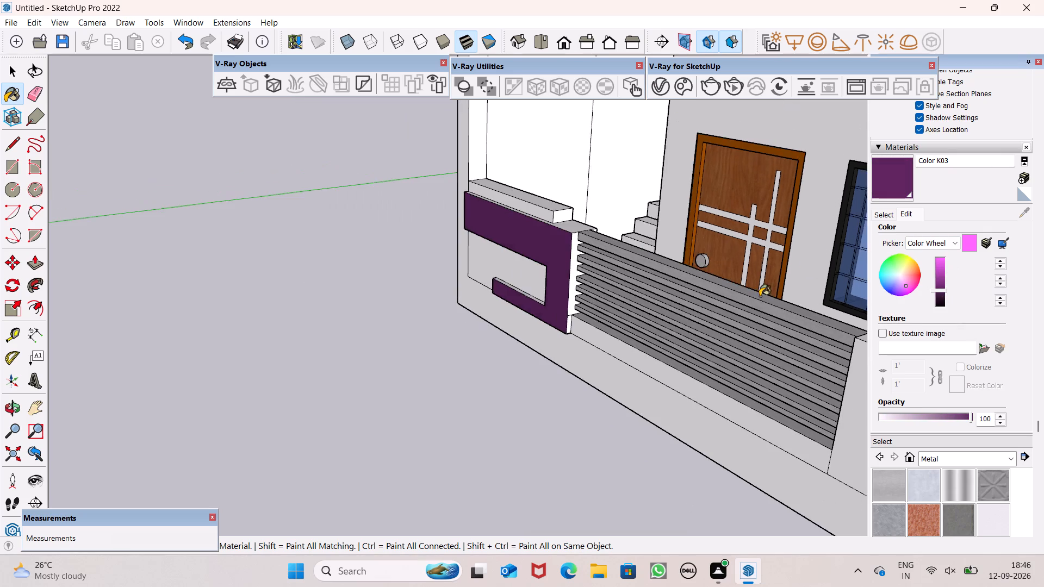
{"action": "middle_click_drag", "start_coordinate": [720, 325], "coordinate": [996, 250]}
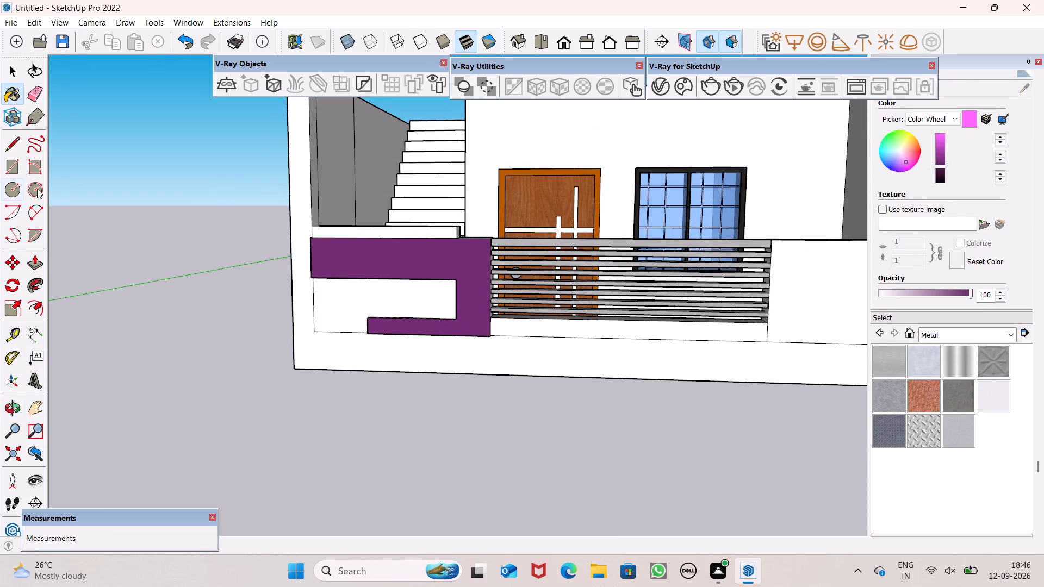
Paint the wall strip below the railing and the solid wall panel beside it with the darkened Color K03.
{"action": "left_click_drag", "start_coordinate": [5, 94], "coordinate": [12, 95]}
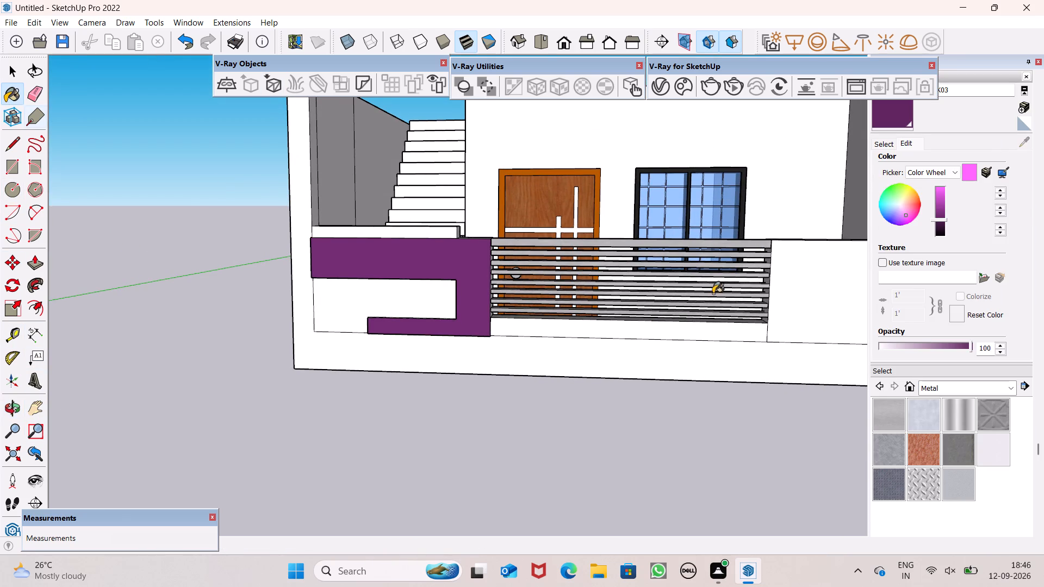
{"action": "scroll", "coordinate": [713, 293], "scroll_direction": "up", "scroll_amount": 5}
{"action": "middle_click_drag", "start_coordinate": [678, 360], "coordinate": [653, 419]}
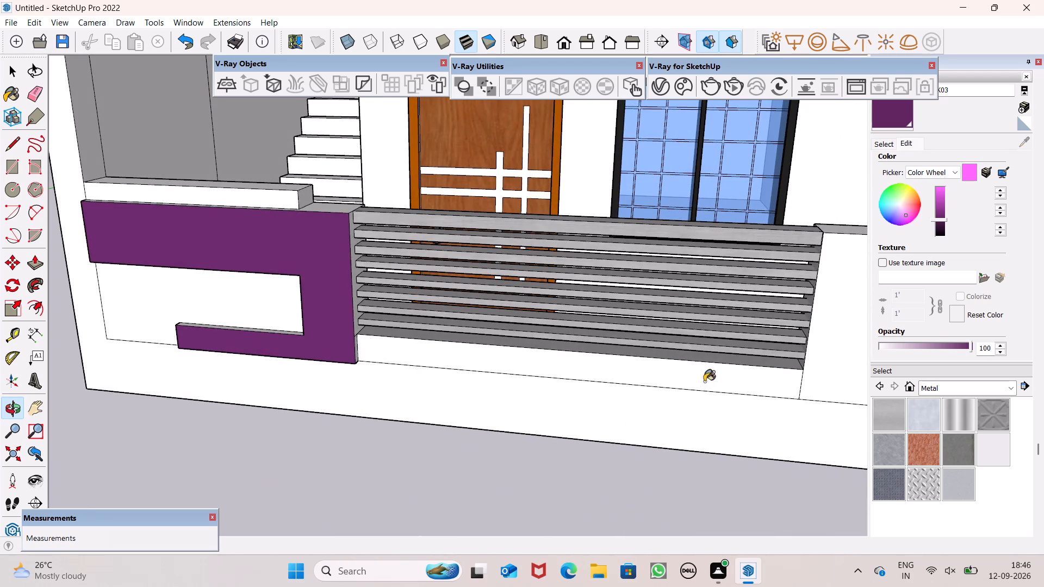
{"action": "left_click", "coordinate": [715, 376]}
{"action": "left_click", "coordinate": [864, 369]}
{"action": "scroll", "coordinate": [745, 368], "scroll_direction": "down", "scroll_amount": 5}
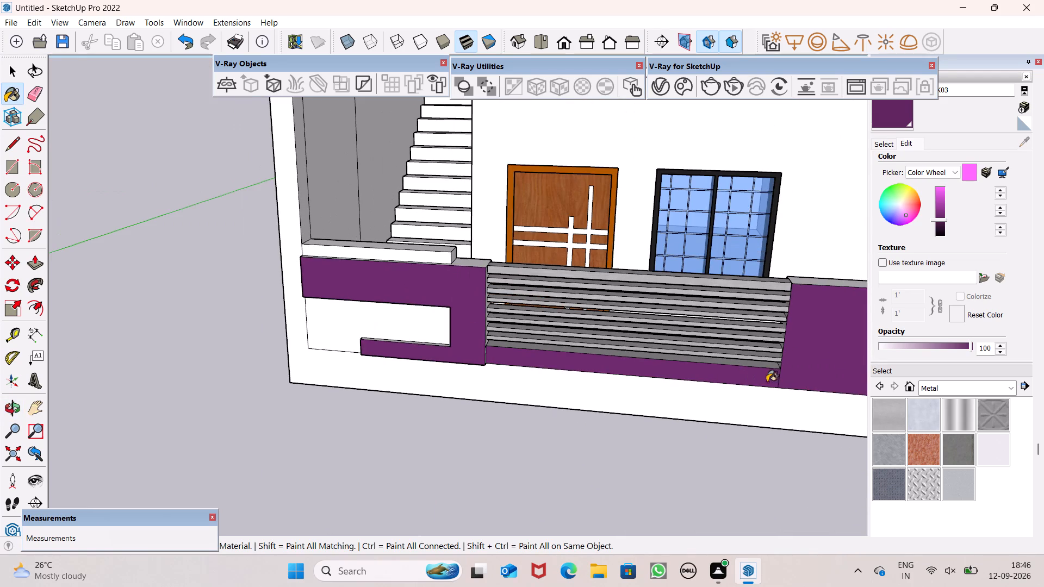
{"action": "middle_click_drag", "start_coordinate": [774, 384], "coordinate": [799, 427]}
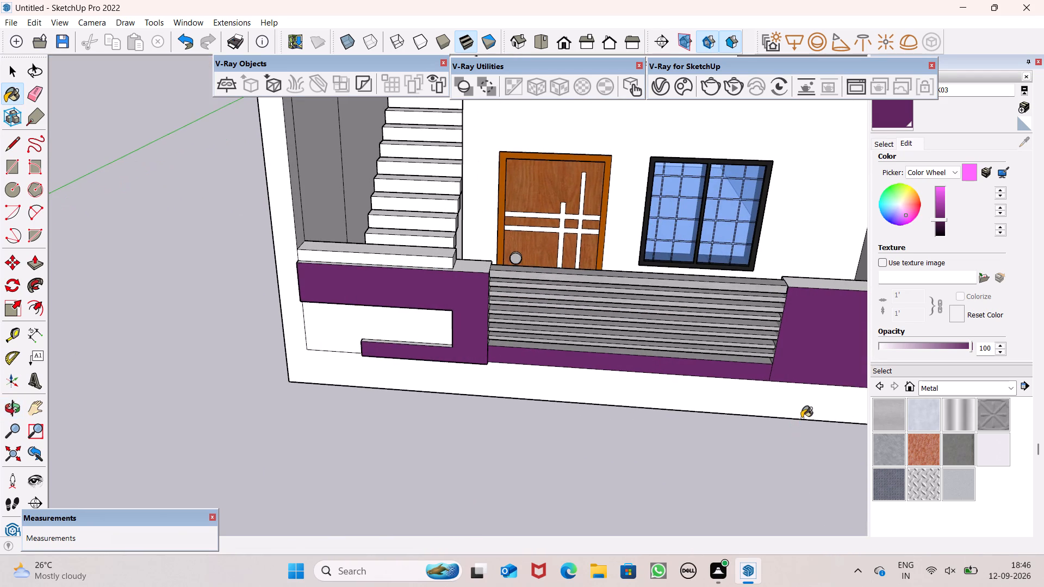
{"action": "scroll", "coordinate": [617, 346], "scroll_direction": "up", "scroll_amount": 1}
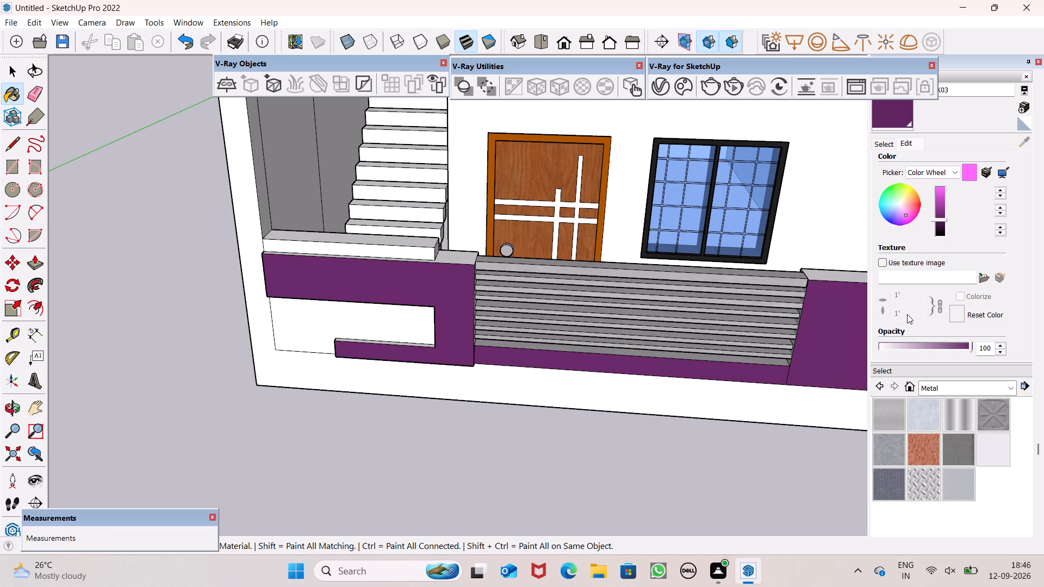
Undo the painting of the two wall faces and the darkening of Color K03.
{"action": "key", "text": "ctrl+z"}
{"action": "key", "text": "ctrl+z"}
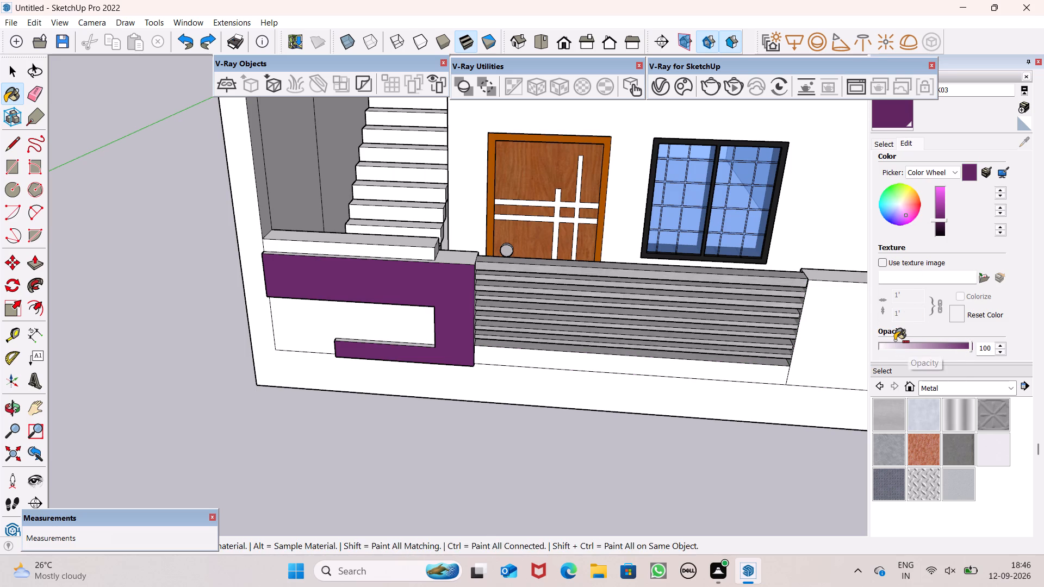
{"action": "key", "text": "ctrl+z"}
Paint the front face of the solid boundary wall panel beside the window end of the railing with Color K03.
{"action": "scroll", "coordinate": [762, 324], "scroll_direction": "down", "scroll_amount": 8}
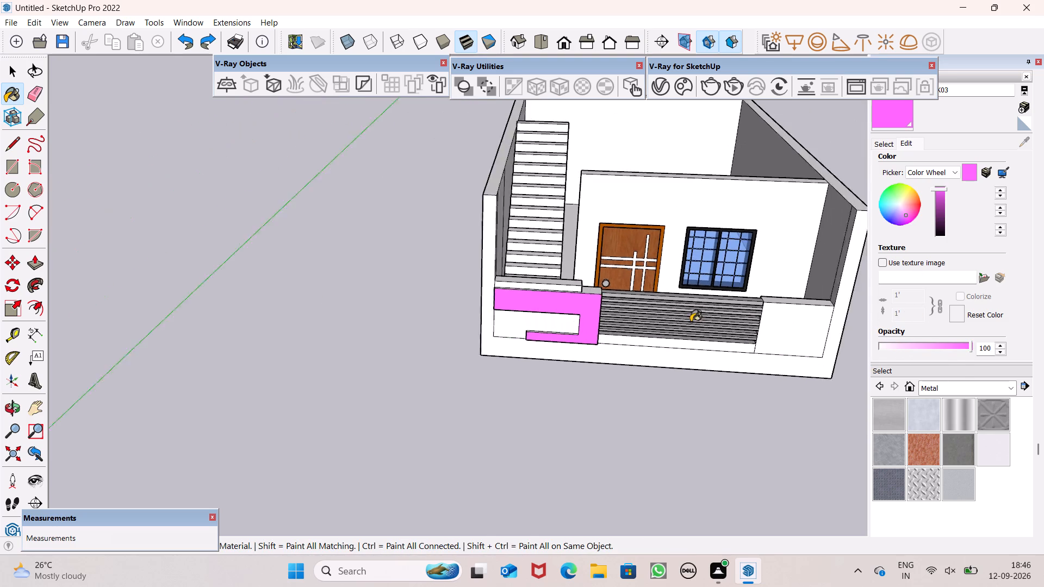
{"action": "scroll", "coordinate": [691, 322], "scroll_direction": "down", "scroll_amount": 2}
{"action": "middle_click_drag", "start_coordinate": [753, 336], "coordinate": [703, 327]}
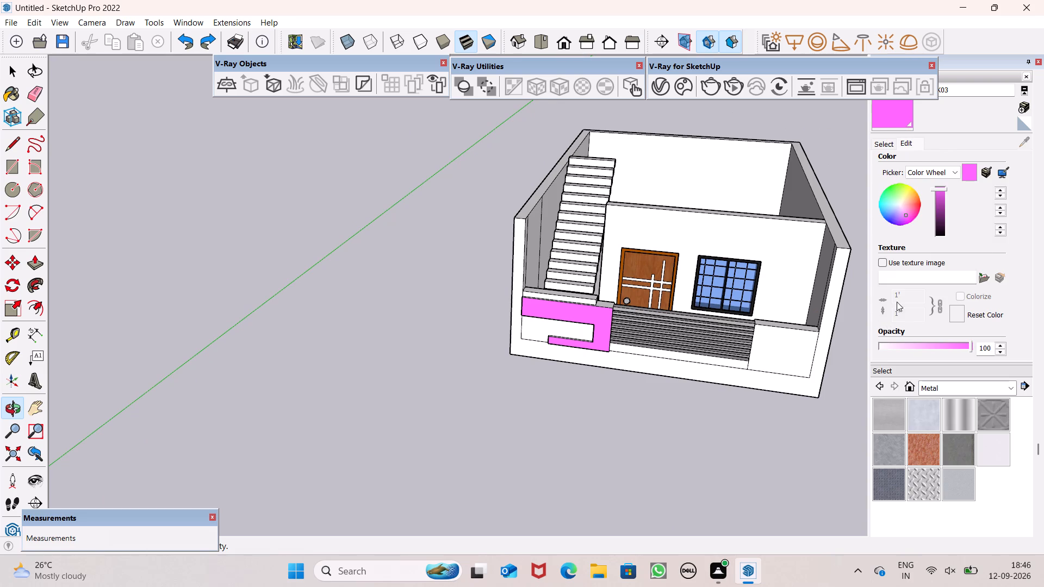
{"action": "scroll", "coordinate": [905, 305], "scroll_direction": "up", "scroll_amount": 1}
{"action": "scroll", "coordinate": [947, 279], "scroll_direction": "up", "scroll_amount": 3}
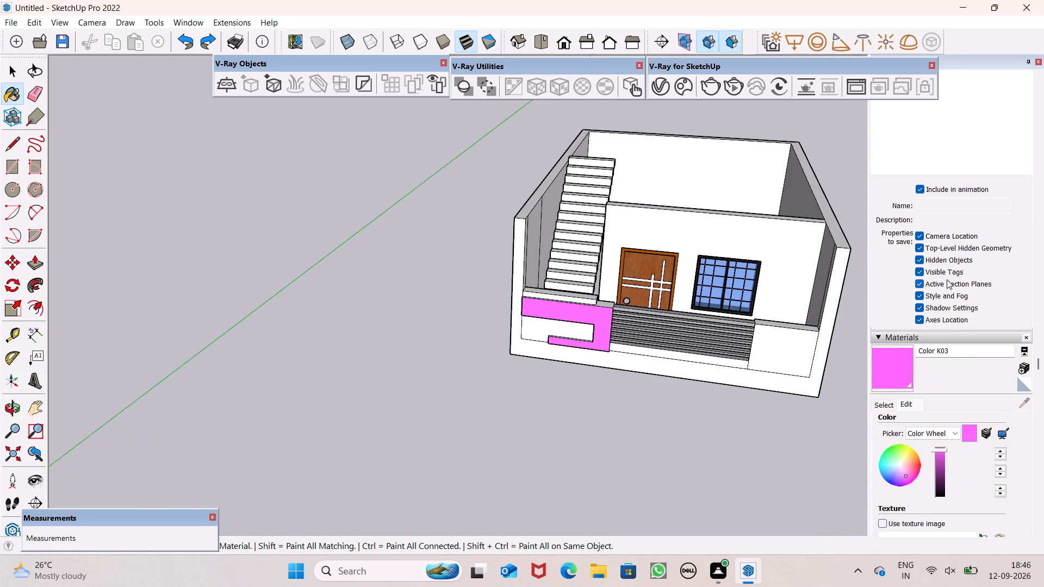
{"action": "scroll", "coordinate": [933, 360], "scroll_direction": "down", "scroll_amount": 3}
{"action": "scroll", "coordinate": [985, 390], "scroll_direction": "down", "scroll_amount": 2}
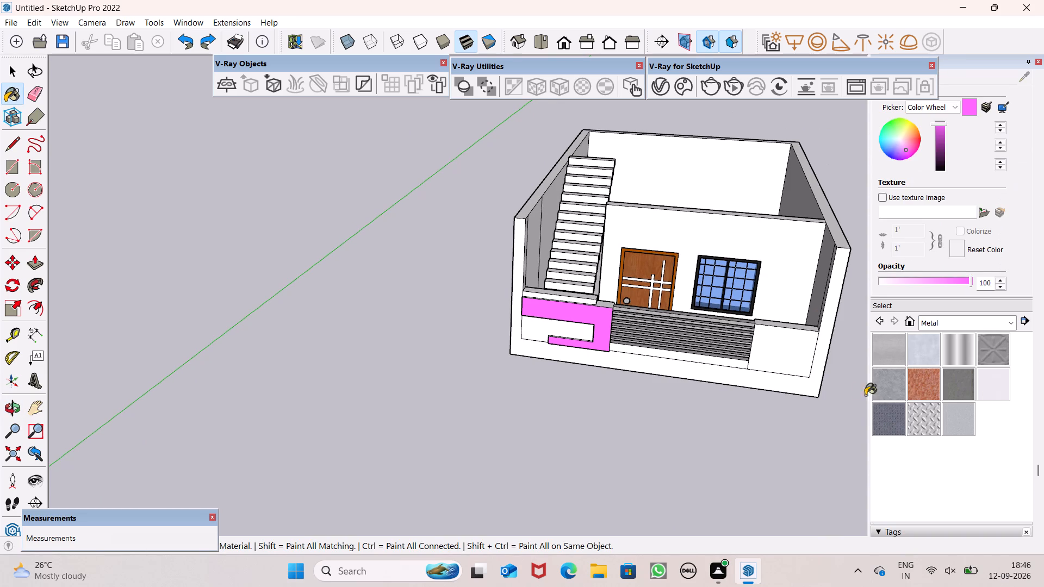
{"action": "left_click", "coordinate": [806, 374]}
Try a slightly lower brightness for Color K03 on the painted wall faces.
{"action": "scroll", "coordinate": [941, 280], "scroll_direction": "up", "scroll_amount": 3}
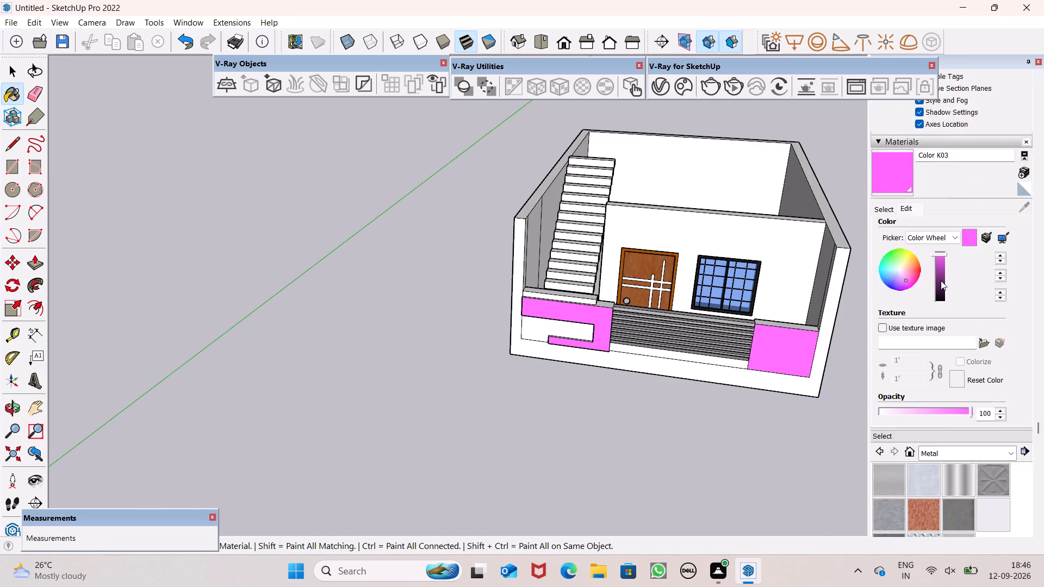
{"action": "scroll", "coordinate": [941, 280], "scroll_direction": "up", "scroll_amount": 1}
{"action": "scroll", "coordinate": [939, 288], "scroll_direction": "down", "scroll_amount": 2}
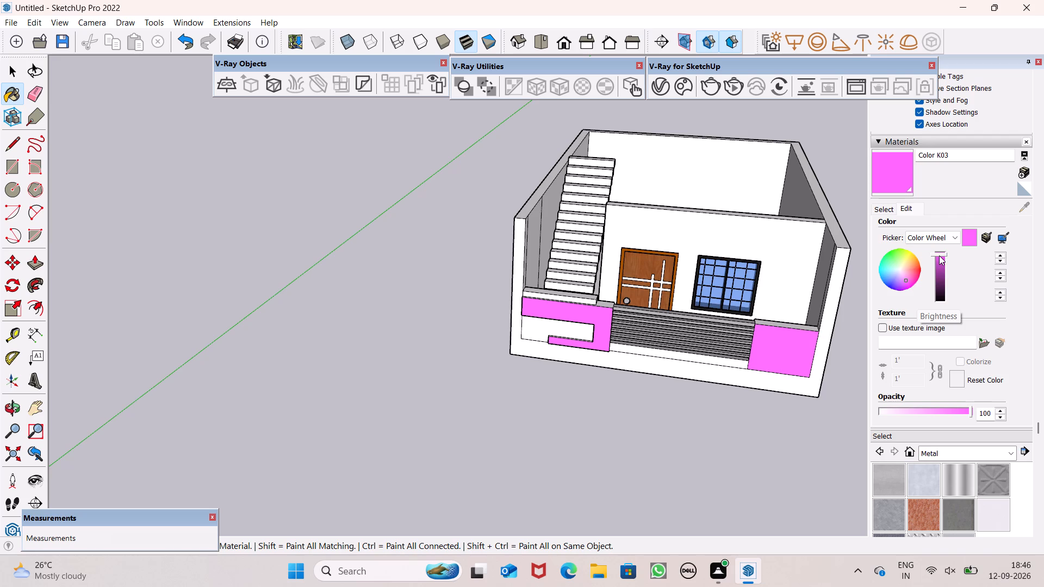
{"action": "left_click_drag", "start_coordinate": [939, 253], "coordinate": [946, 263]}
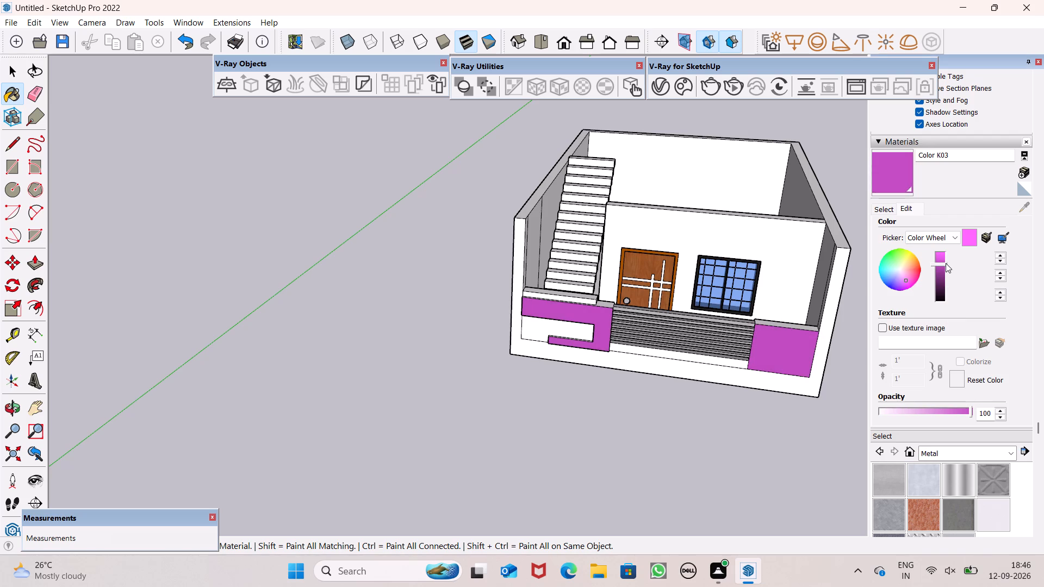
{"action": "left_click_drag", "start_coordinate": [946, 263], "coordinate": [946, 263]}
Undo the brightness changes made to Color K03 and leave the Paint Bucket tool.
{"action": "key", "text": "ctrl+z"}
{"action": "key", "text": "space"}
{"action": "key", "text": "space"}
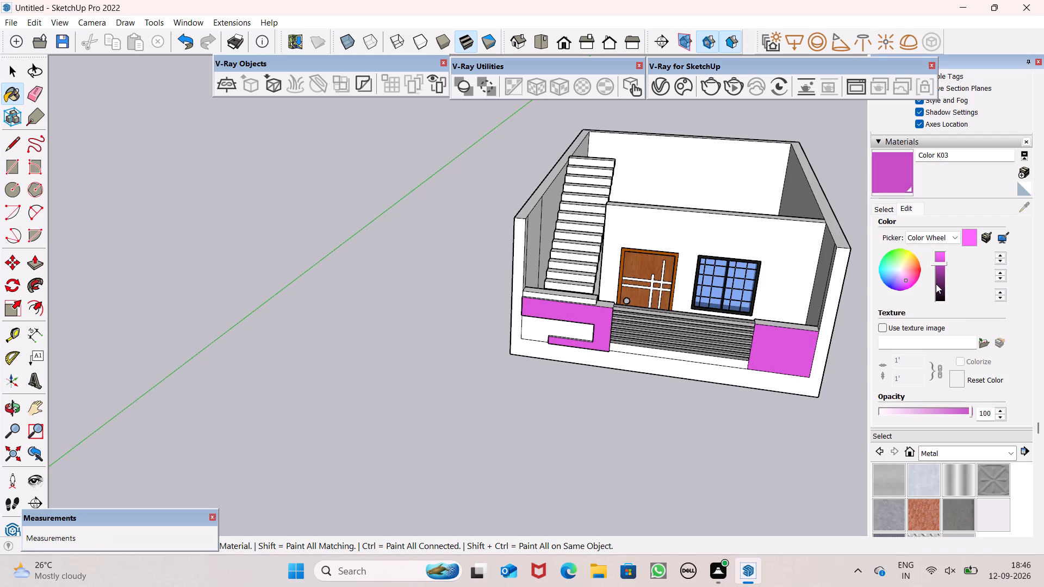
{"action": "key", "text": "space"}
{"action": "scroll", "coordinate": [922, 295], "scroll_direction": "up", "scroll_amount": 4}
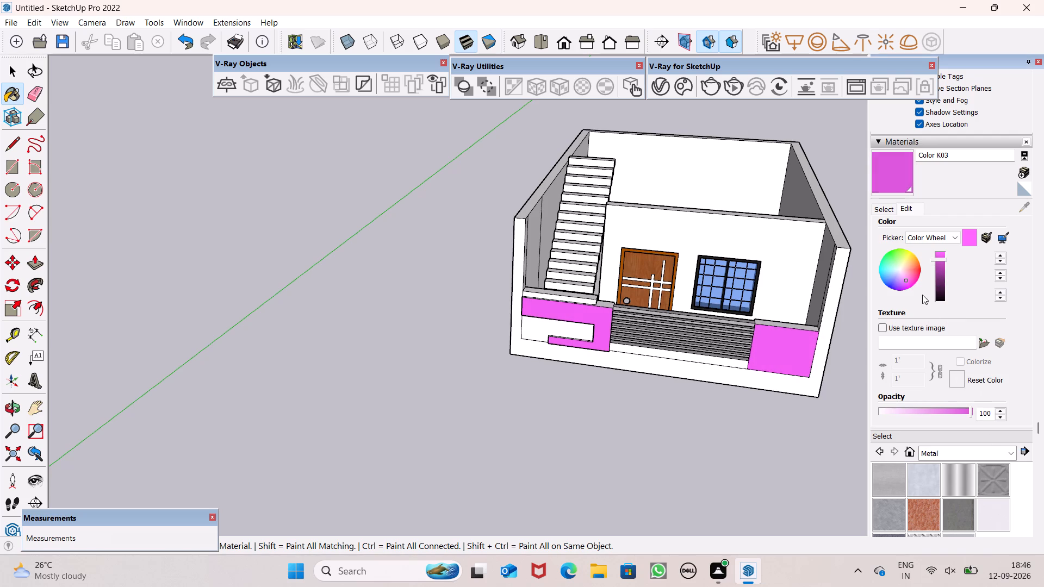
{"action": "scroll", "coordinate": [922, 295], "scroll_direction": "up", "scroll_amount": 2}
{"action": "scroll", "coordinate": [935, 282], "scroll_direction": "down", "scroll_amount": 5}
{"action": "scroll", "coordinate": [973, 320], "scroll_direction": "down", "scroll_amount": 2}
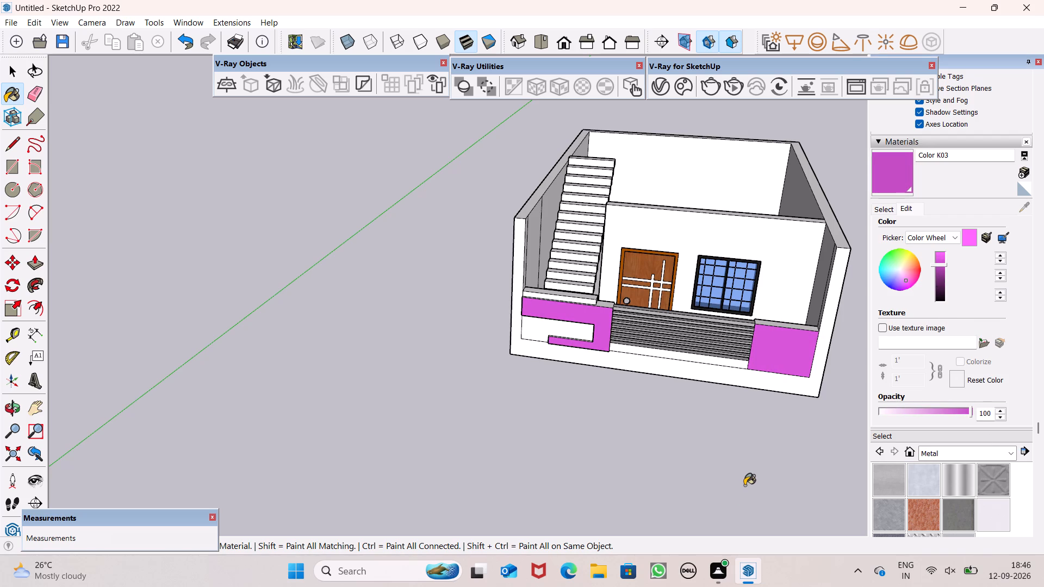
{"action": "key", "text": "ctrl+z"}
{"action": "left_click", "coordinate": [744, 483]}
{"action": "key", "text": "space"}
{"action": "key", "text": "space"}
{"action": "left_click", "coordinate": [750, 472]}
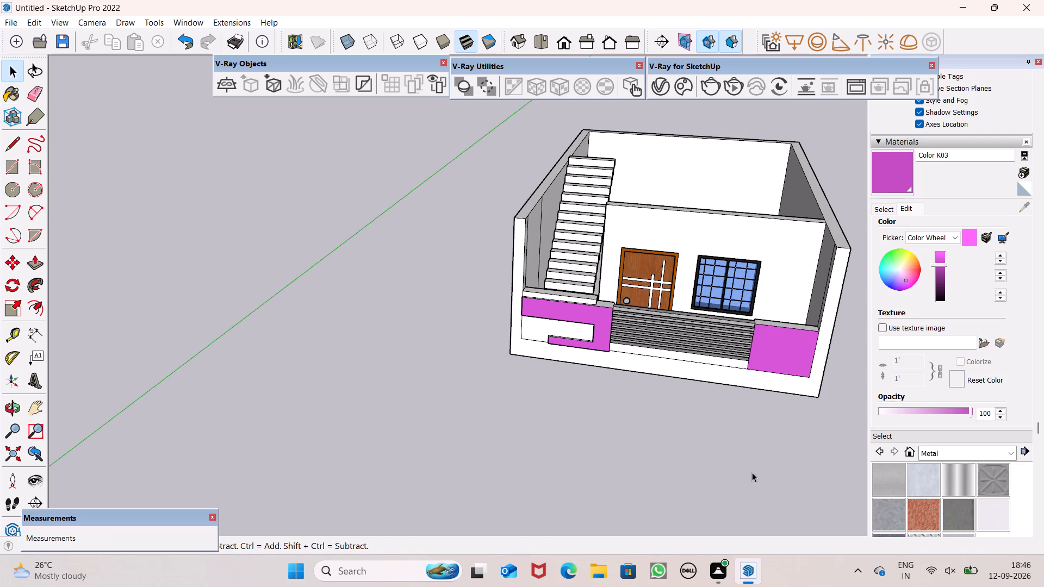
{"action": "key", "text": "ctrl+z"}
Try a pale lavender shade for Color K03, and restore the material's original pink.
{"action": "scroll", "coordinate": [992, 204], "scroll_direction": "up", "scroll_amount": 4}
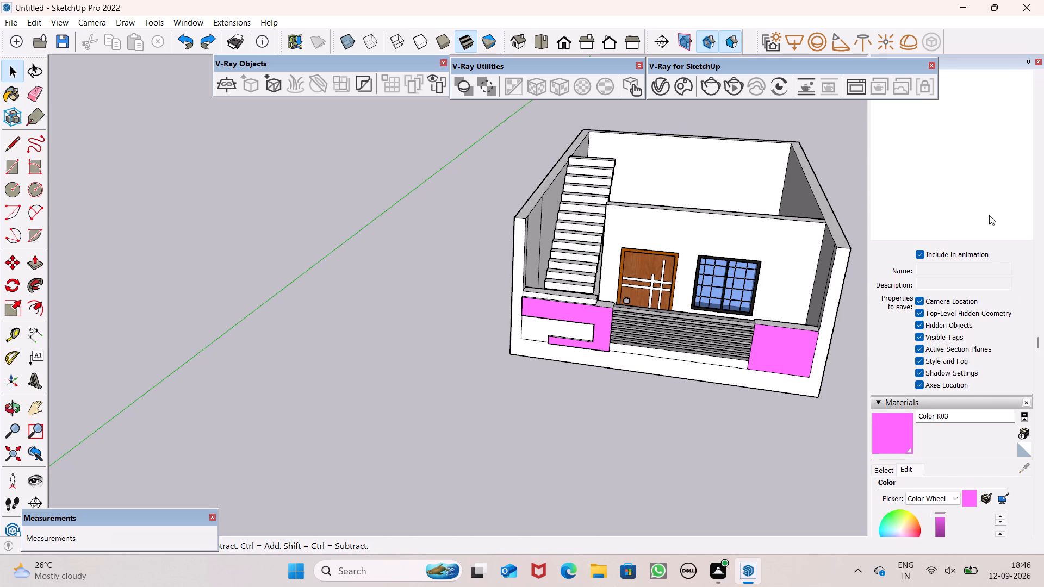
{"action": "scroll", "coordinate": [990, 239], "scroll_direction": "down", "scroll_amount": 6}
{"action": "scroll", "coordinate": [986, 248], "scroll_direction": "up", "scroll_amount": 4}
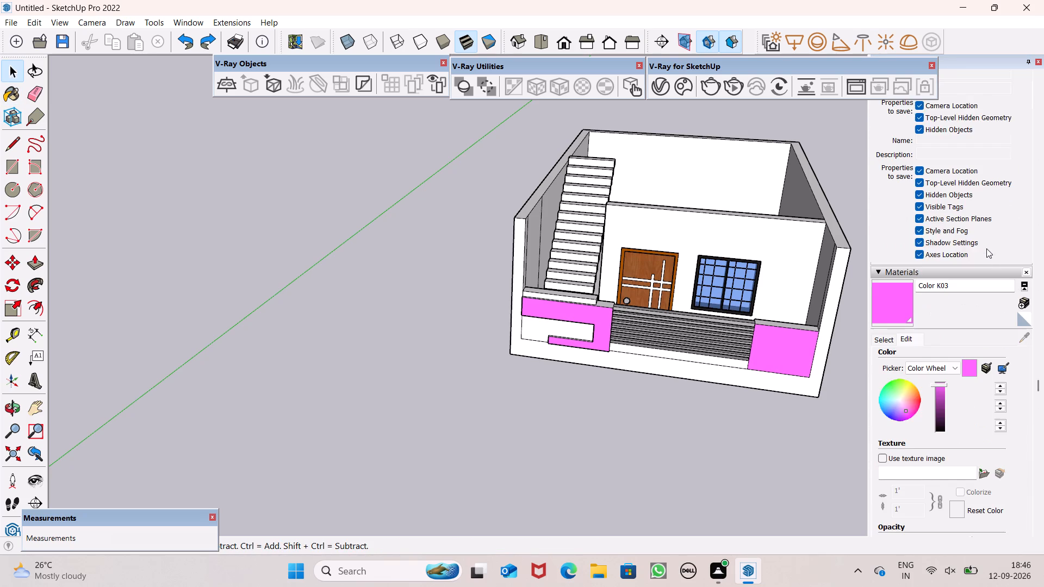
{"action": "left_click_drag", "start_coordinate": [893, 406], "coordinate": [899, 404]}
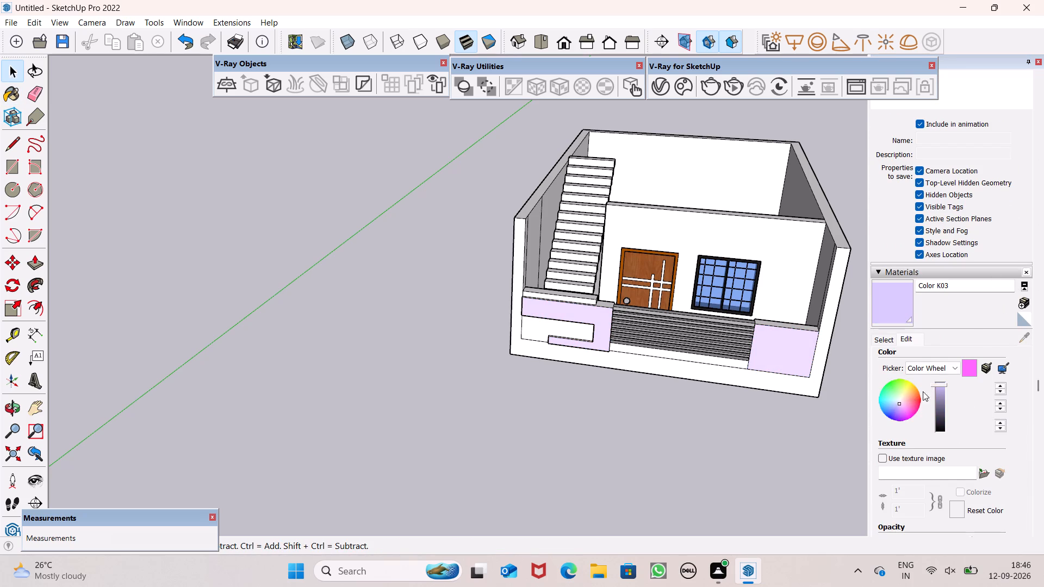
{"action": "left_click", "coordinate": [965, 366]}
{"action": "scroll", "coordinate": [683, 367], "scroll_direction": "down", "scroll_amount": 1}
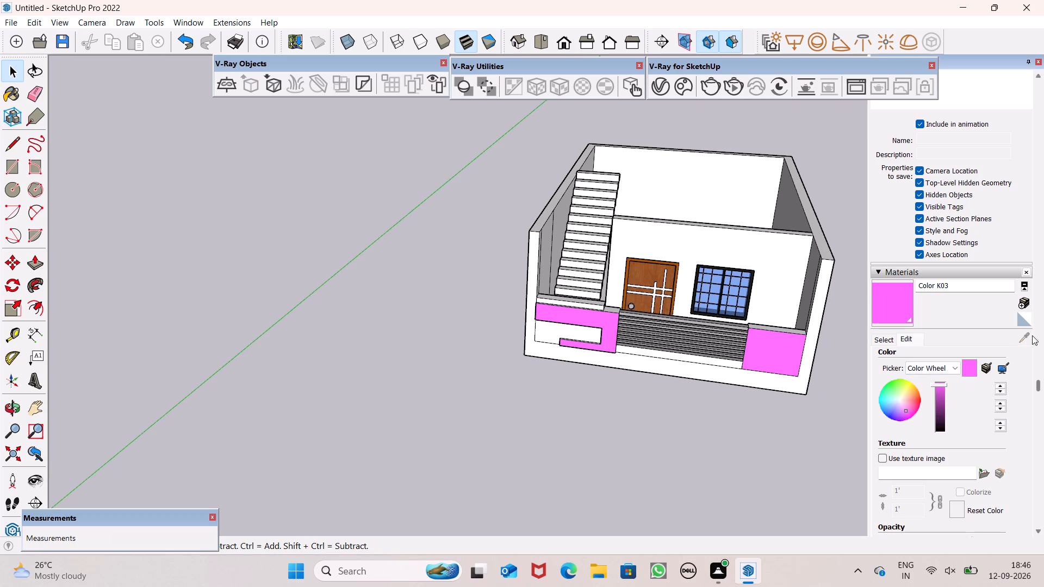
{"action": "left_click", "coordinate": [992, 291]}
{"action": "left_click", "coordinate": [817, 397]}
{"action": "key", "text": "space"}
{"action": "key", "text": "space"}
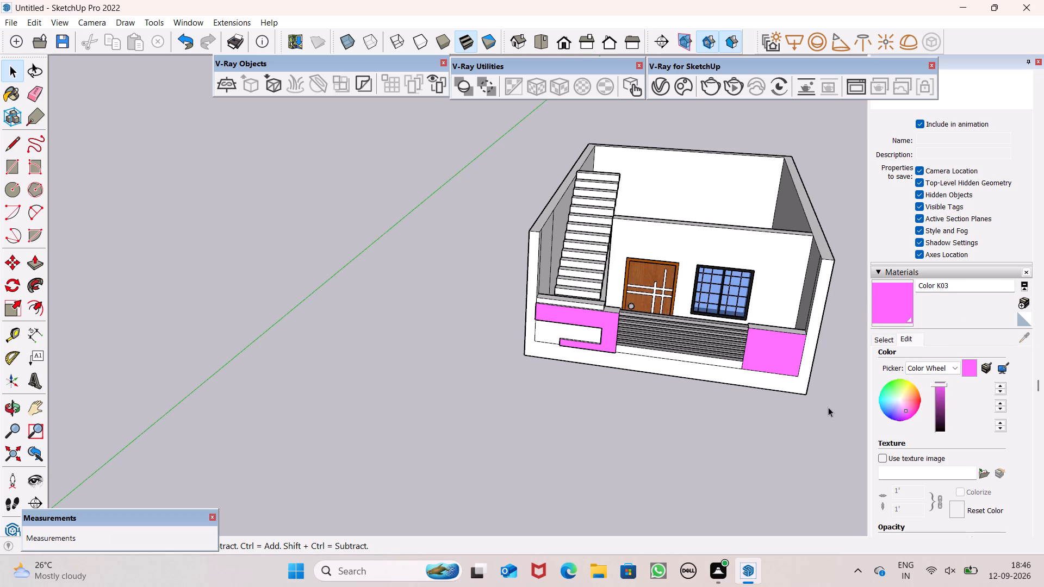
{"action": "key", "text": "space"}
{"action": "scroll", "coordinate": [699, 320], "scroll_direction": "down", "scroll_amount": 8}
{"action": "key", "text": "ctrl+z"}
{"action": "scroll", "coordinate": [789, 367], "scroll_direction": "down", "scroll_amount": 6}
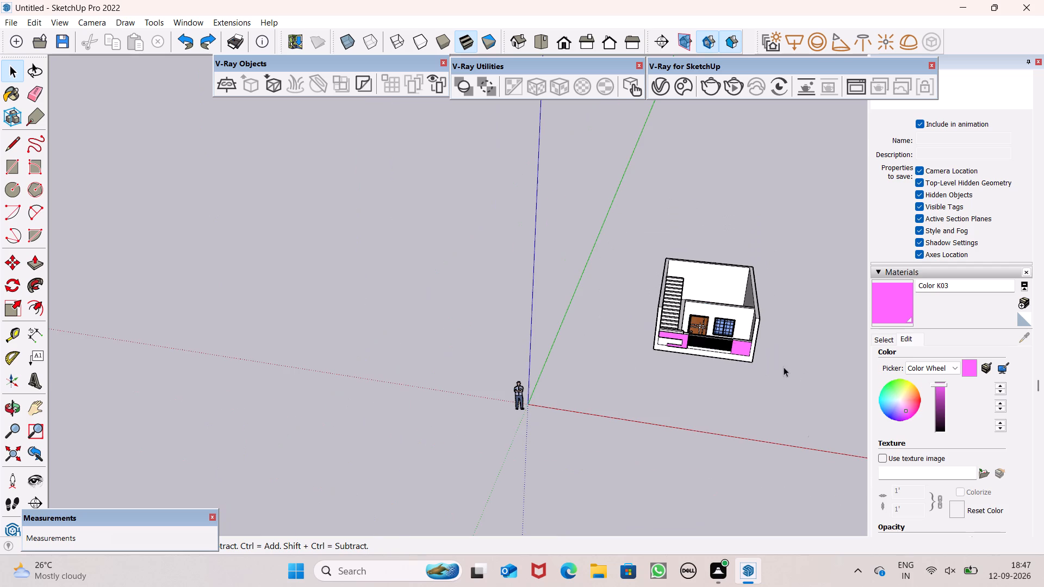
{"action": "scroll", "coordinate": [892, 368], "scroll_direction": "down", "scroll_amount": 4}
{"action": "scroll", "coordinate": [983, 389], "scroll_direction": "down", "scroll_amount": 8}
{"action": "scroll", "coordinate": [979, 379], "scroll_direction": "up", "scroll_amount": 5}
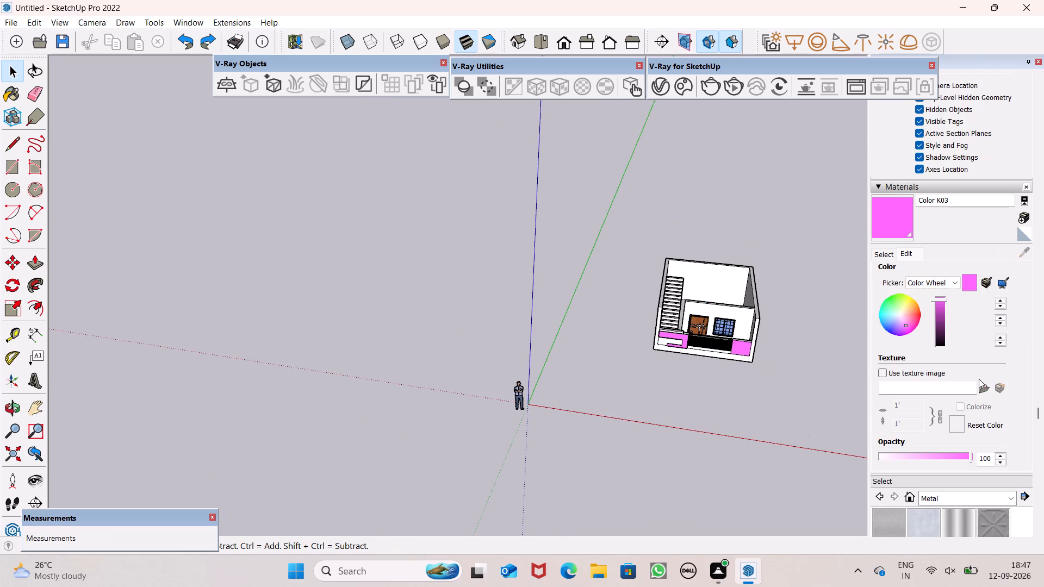
Hide the secondary material selection pane and switch Color K03's colour picker to RGB.
{"action": "left_click", "coordinate": [1024, 198]}
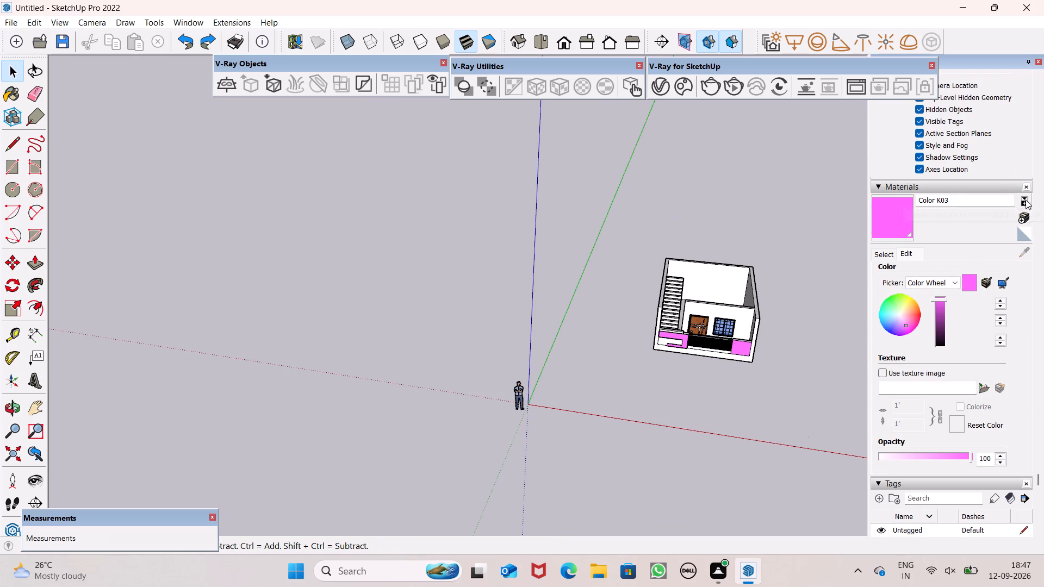
{"action": "scroll", "coordinate": [1005, 232], "scroll_direction": "up", "scroll_amount": 6}
{"action": "scroll", "coordinate": [998, 224], "scroll_direction": "down", "scroll_amount": 15}
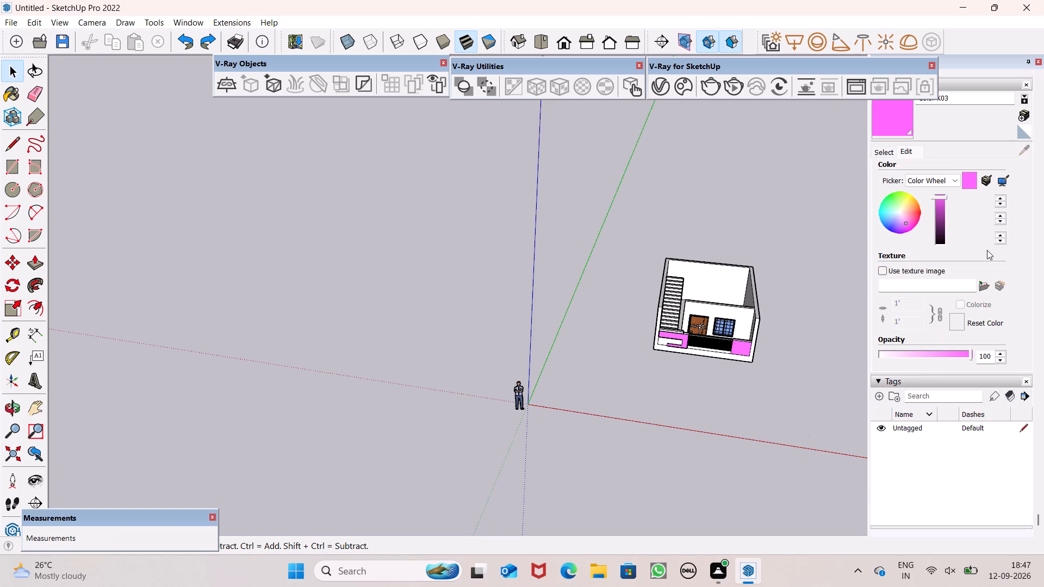
{"action": "left_click", "coordinate": [959, 178]}
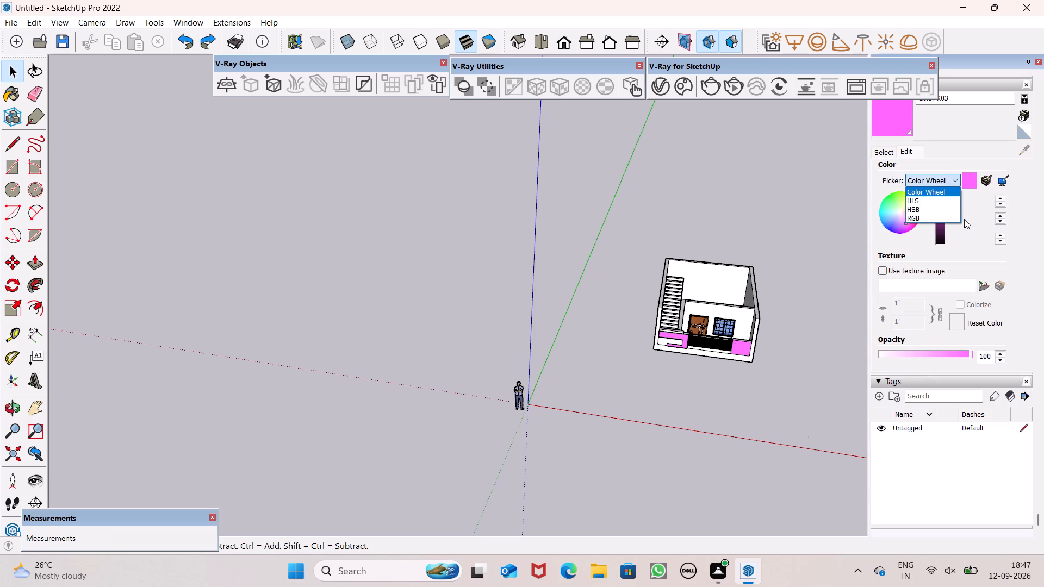
{"action": "left_click", "coordinate": [848, 348]}
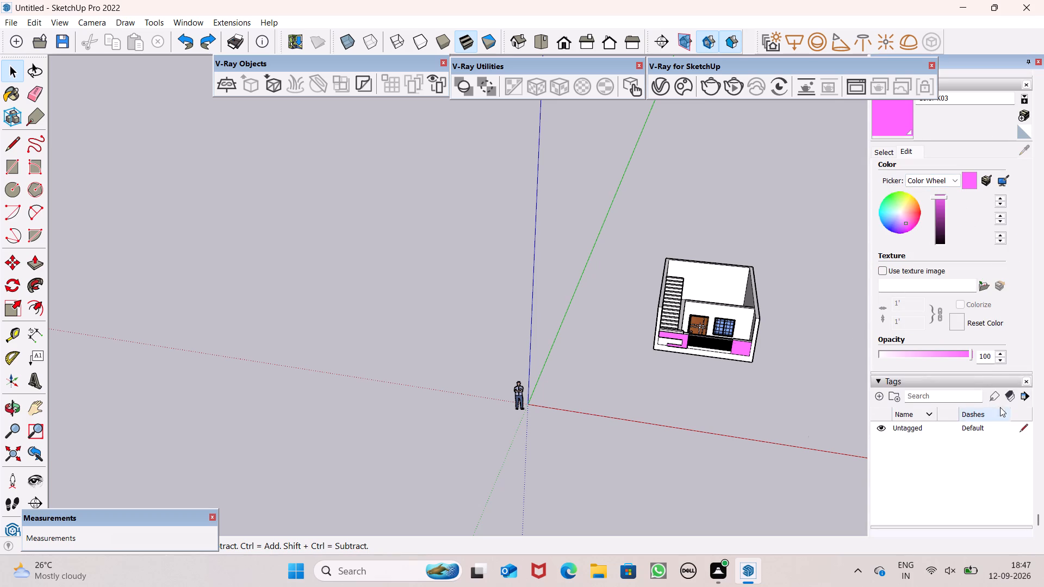
{"action": "scroll", "coordinate": [999, 372], "scroll_direction": "down", "scroll_amount": 7}
{"action": "scroll", "coordinate": [905, 273], "scroll_direction": "down", "scroll_amount": 6}
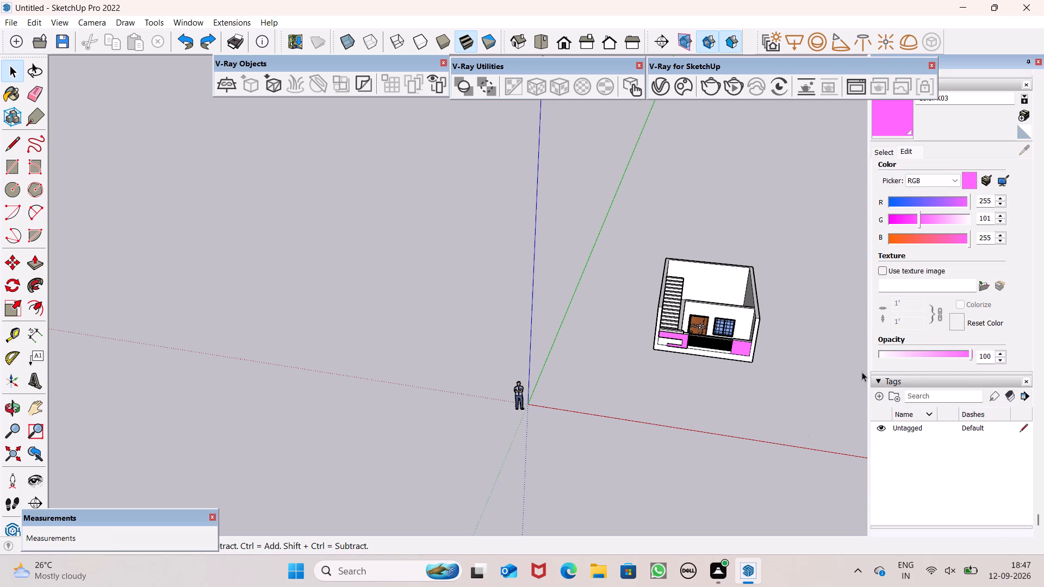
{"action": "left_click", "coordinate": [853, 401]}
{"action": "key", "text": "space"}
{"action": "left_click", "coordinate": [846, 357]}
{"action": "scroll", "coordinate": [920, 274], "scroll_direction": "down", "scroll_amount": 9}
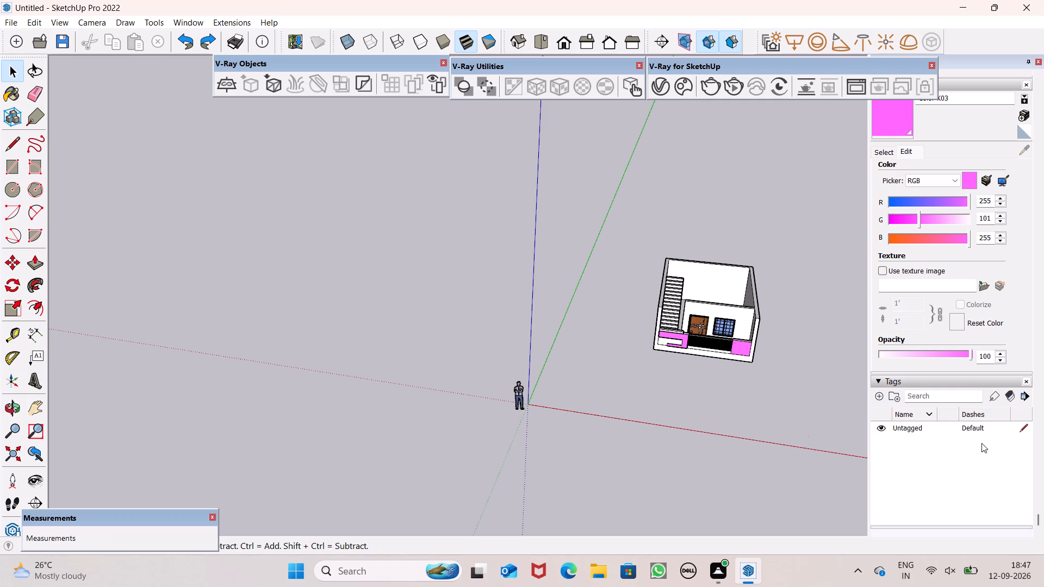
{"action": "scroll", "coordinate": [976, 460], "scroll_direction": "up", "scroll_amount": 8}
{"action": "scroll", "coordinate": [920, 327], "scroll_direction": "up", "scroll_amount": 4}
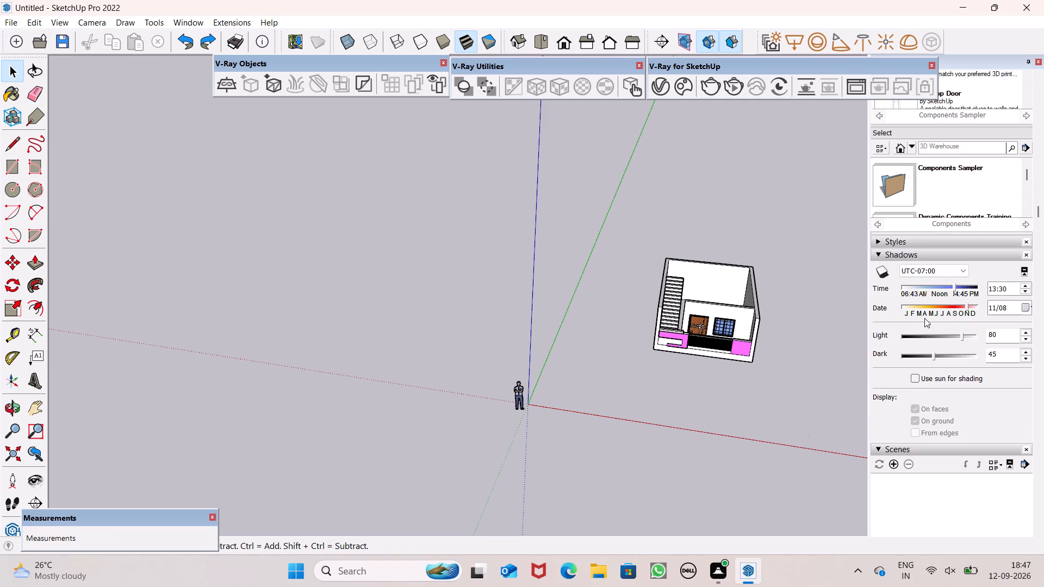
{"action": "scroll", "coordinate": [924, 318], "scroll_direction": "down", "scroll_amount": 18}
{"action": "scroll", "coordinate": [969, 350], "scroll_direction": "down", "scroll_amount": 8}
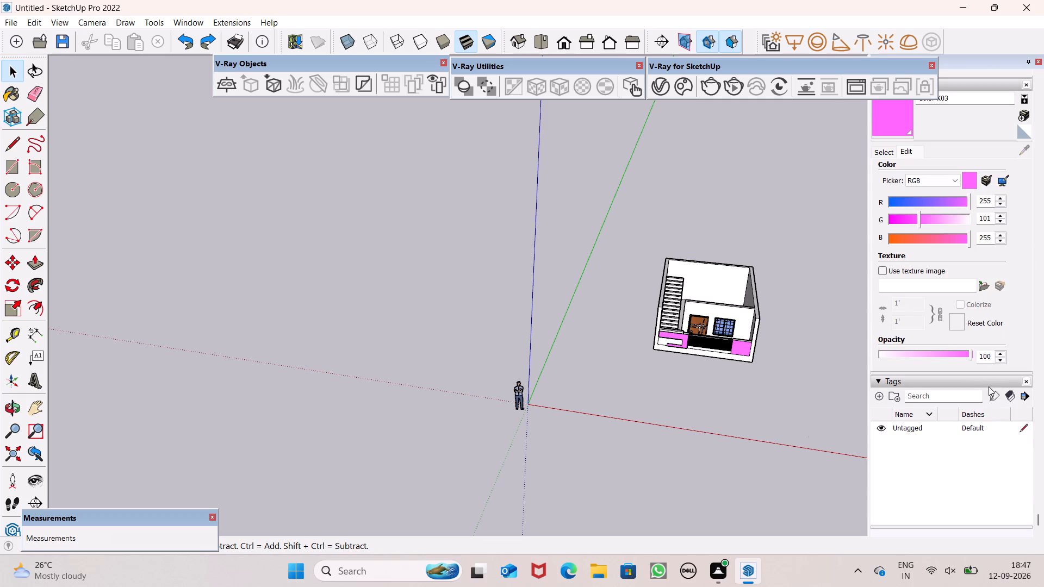
Remove the Tags section from the tray.
{"action": "left_click_drag", "start_coordinate": [878, 379], "coordinate": [884, 382]}
{"action": "left_click", "coordinate": [1029, 385]}
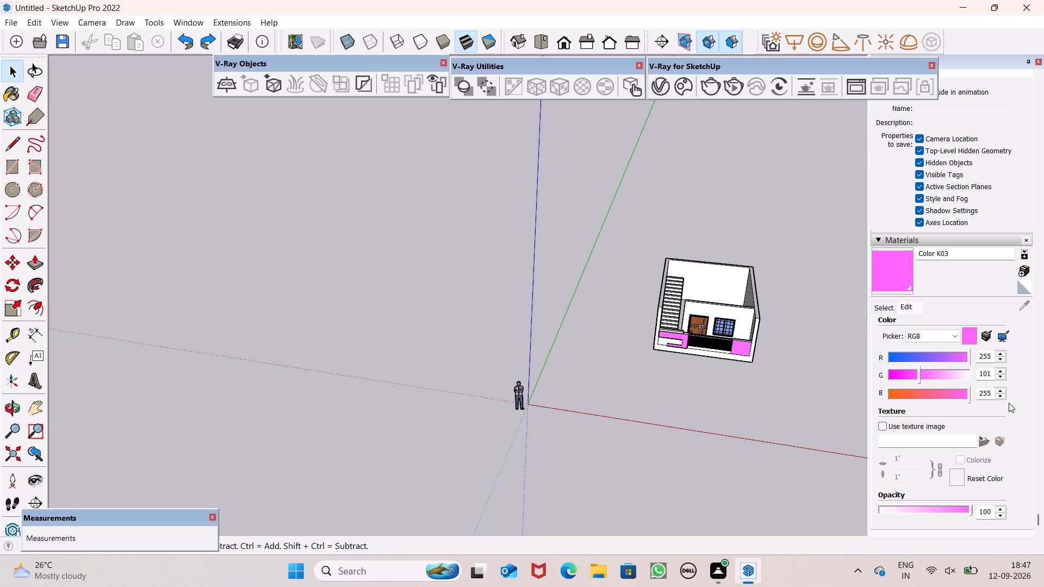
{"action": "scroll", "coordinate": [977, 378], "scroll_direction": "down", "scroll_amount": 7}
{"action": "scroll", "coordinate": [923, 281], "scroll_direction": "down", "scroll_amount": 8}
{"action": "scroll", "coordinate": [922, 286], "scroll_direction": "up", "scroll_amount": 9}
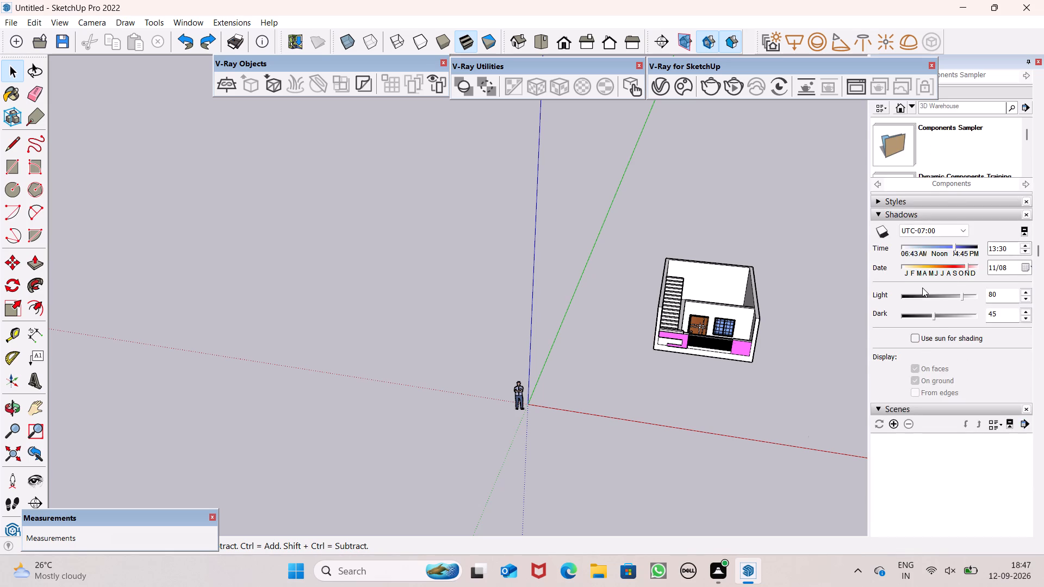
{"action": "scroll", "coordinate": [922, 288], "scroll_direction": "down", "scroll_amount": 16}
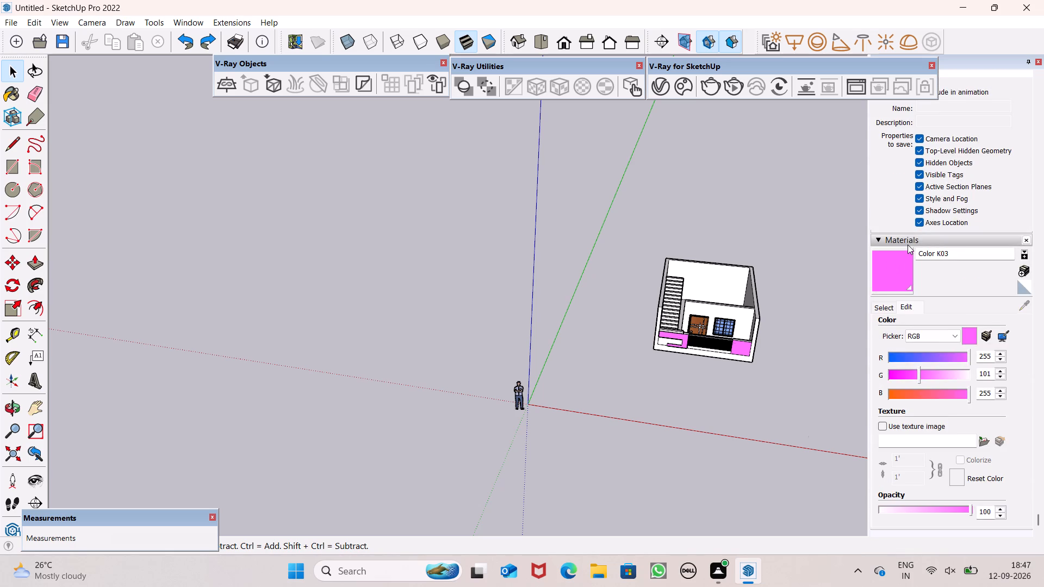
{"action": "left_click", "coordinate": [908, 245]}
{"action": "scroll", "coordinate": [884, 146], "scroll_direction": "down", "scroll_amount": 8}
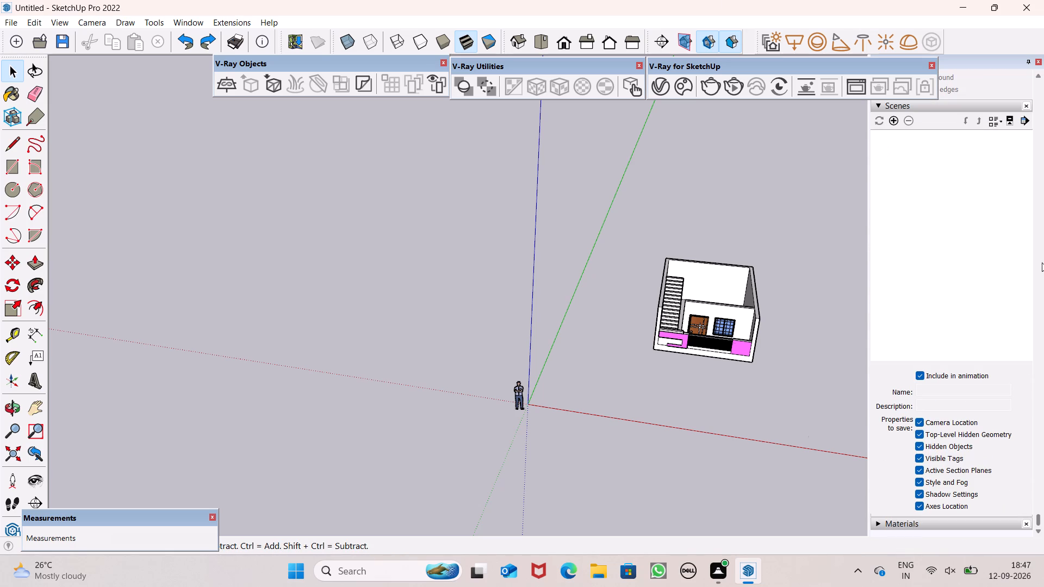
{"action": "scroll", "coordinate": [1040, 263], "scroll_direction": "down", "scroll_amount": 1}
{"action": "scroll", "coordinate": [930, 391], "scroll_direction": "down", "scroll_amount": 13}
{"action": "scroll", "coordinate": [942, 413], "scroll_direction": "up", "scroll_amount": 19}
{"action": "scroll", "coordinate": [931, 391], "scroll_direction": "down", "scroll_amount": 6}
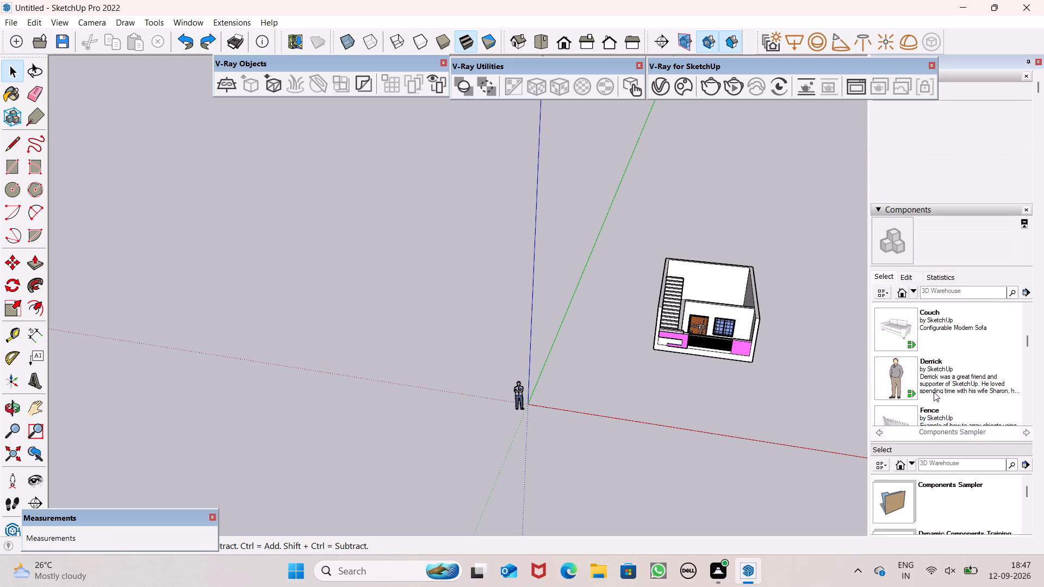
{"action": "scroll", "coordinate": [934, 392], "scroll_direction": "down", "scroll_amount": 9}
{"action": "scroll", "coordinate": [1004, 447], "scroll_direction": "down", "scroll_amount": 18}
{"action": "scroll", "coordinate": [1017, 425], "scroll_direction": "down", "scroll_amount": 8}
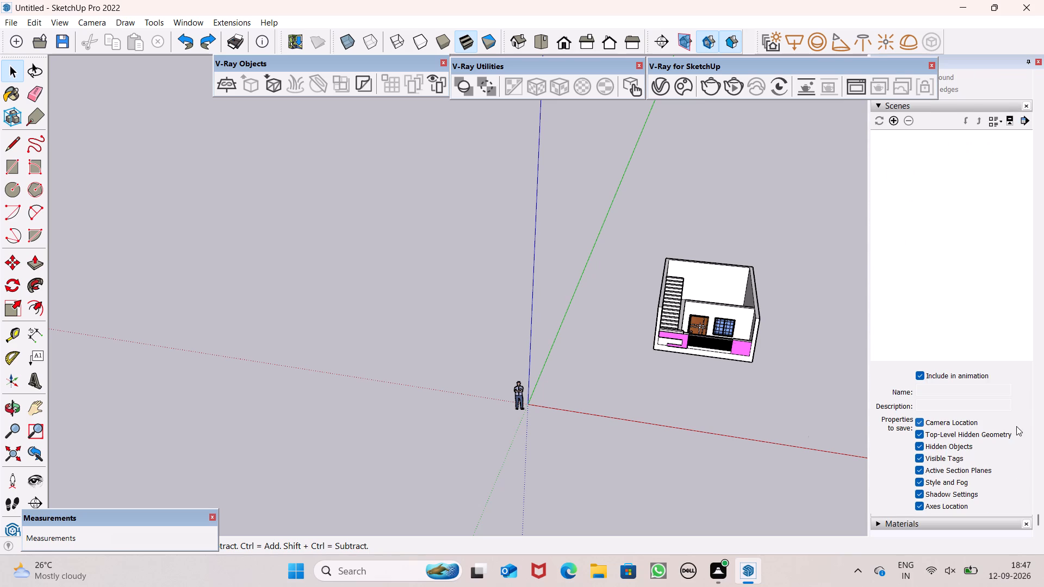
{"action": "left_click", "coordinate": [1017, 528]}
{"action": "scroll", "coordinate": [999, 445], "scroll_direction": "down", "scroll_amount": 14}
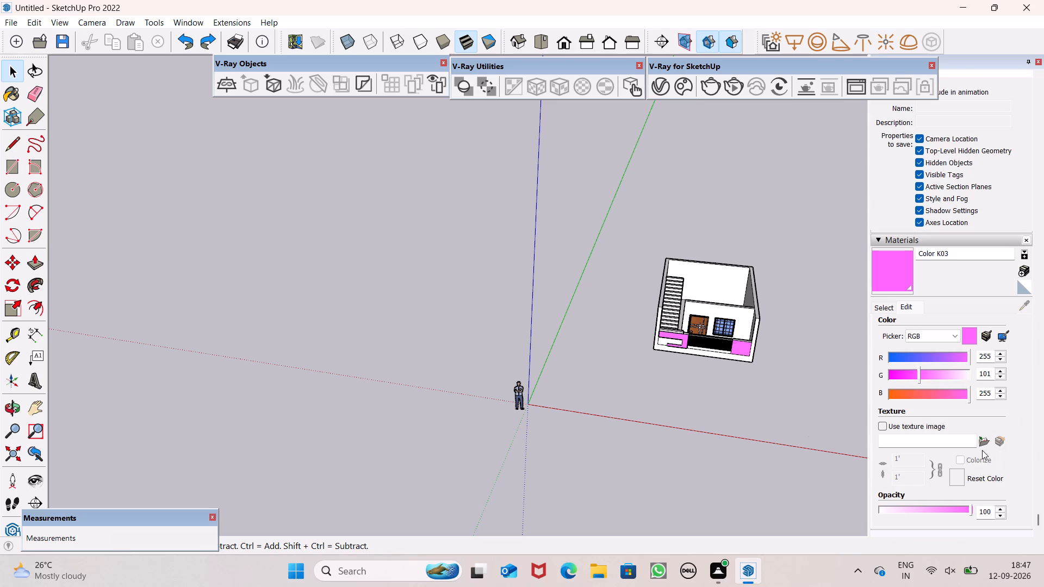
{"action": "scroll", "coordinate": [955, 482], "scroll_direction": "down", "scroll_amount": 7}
Choose Color D06 from the Colors collection and paint the front face of the solid boundary wall panel at the railing's window end.
{"action": "left_click", "coordinate": [880, 308]}
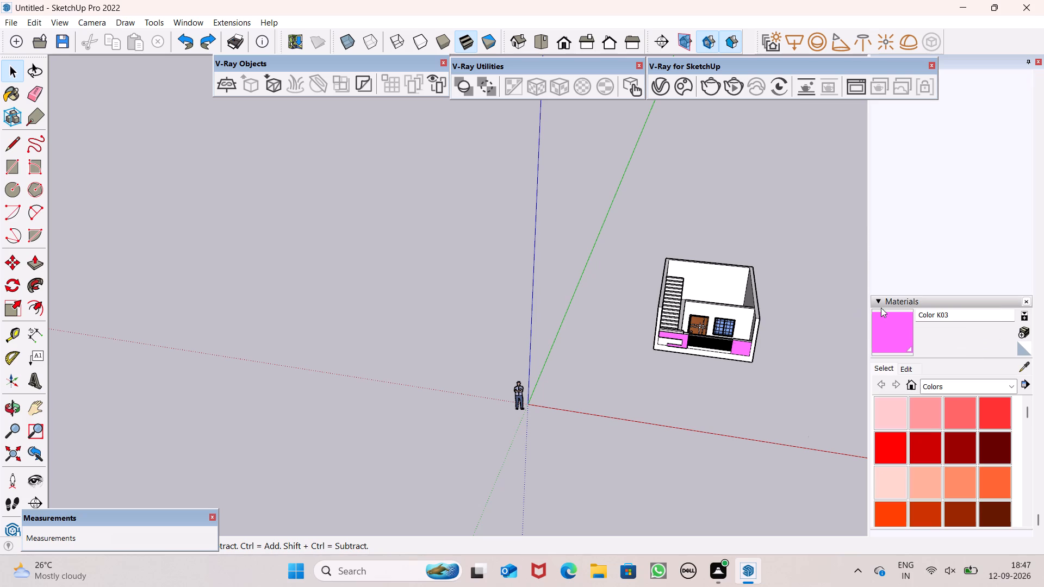
{"action": "scroll", "coordinate": [996, 394], "scroll_direction": "down", "scroll_amount": 5}
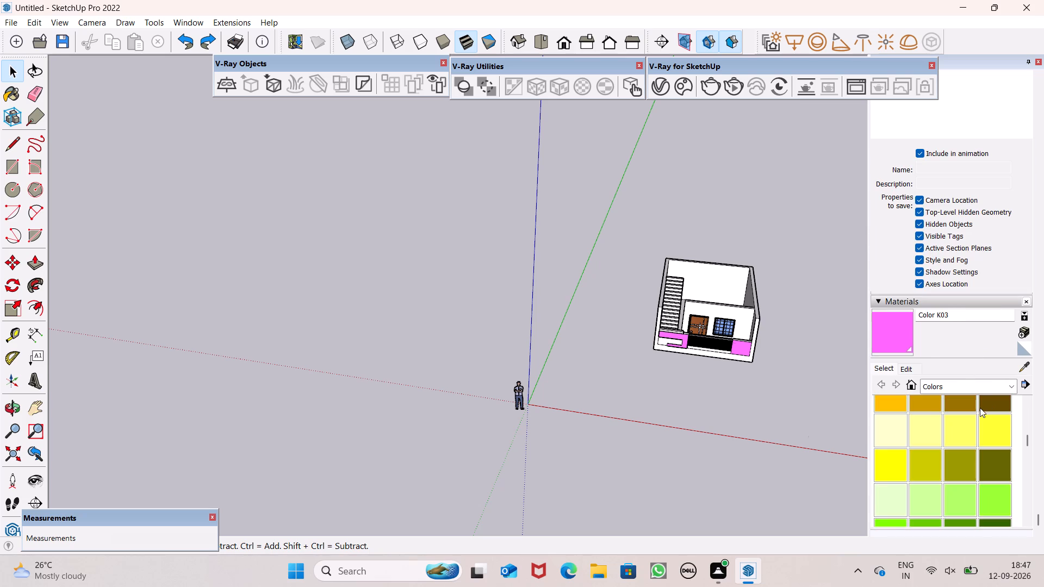
{"action": "scroll", "coordinate": [971, 424], "scroll_direction": "up", "scroll_amount": 1}
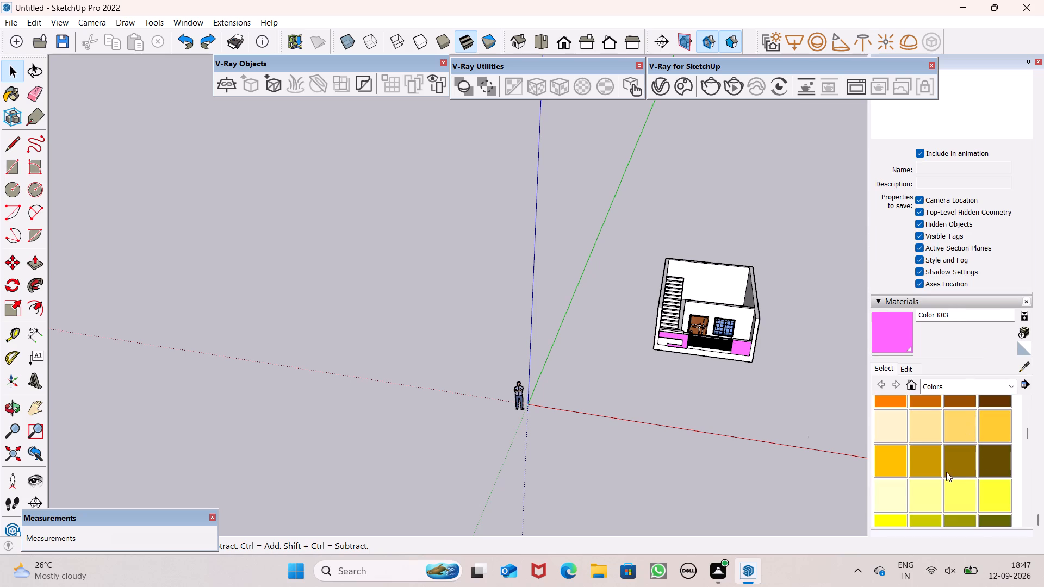
{"action": "left_click", "coordinate": [919, 469]}
{"action": "scroll", "coordinate": [891, 351], "scroll_direction": "up", "scroll_amount": 7}
{"action": "scroll", "coordinate": [716, 376], "scroll_direction": "up", "scroll_amount": 16}
{"action": "left_click", "coordinate": [699, 314]}
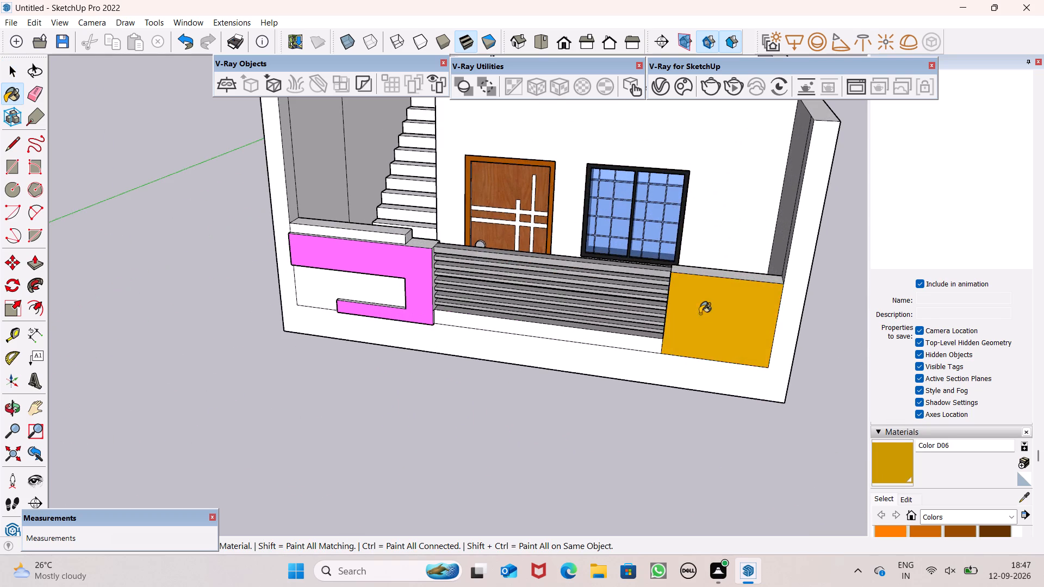
Paint the white wall strip beneath the aluminum rails with Color D06.
{"action": "scroll", "coordinate": [704, 319], "scroll_direction": "down", "scroll_amount": 5}
{"action": "middle_click_drag", "start_coordinate": [721, 329], "coordinate": [776, 261]}
{"action": "scroll", "coordinate": [746, 274], "scroll_direction": "up", "scroll_amount": 5}
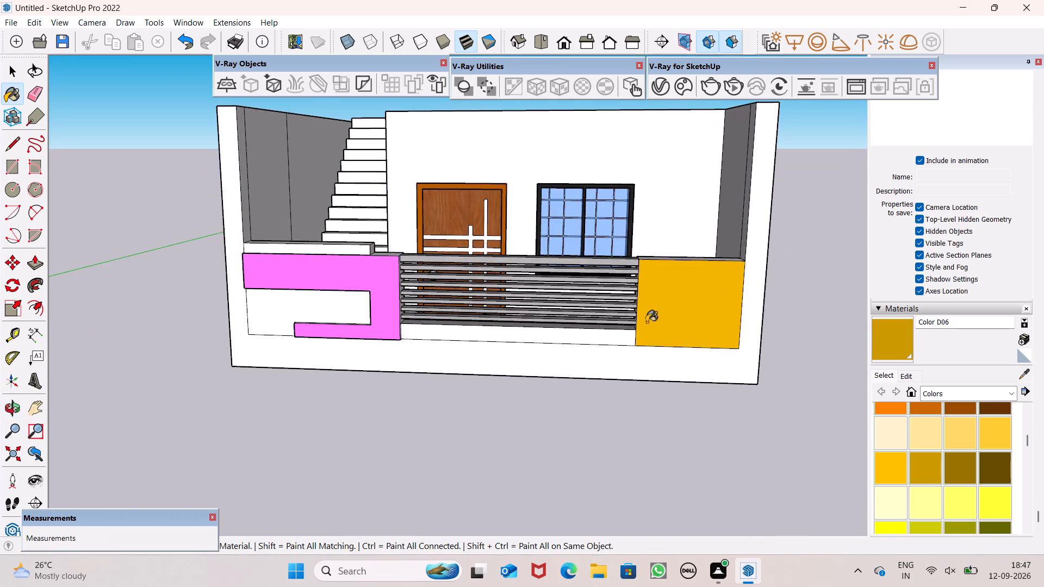
{"action": "scroll", "coordinate": [625, 329], "scroll_direction": "up", "scroll_amount": 1}
{"action": "middle_click_drag", "start_coordinate": [622, 338], "coordinate": [605, 392]}
{"action": "scroll", "coordinate": [599, 344], "scroll_direction": "up", "scroll_amount": 7}
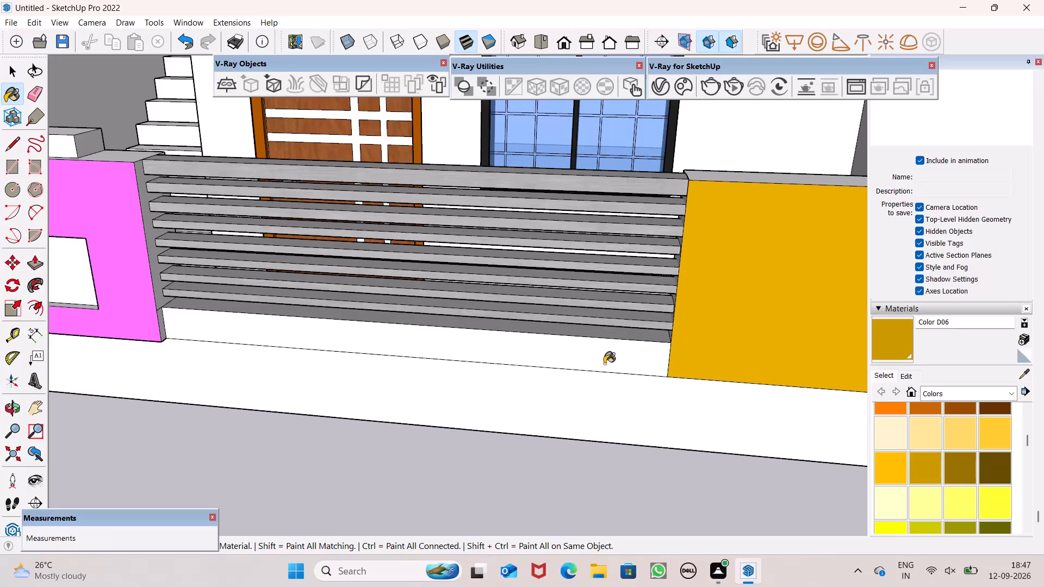
{"action": "left_click", "coordinate": [604, 364]}
Paint the upper and lower parts of the C-shaped block's end face beside the railing with Color D06.
{"action": "scroll", "coordinate": [637, 340], "scroll_direction": "down", "scroll_amount": 7}
{"action": "middle_click_drag", "start_coordinate": [648, 339], "coordinate": [434, 360]}
{"action": "scroll", "coordinate": [434, 267], "scroll_direction": "up", "scroll_amount": 2}
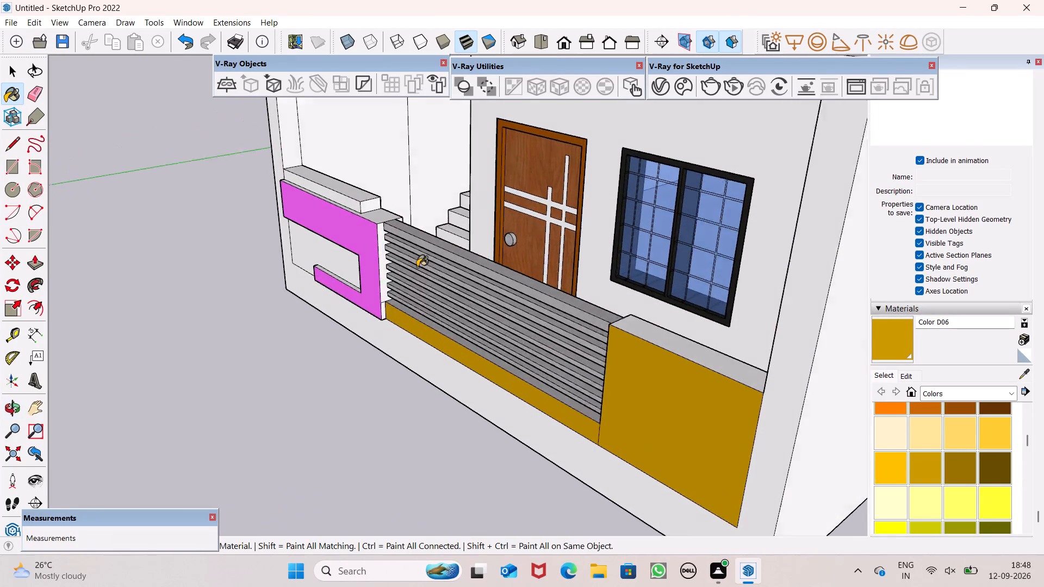
{"action": "scroll", "coordinate": [417, 267], "scroll_direction": "up", "scroll_amount": 5}
{"action": "left_click", "coordinate": [390, 264]}
{"action": "scroll", "coordinate": [527, 280], "scroll_direction": "down", "scroll_amount": 7}
{"action": "middle_click_drag", "start_coordinate": [616, 336], "coordinate": [641, 363]}
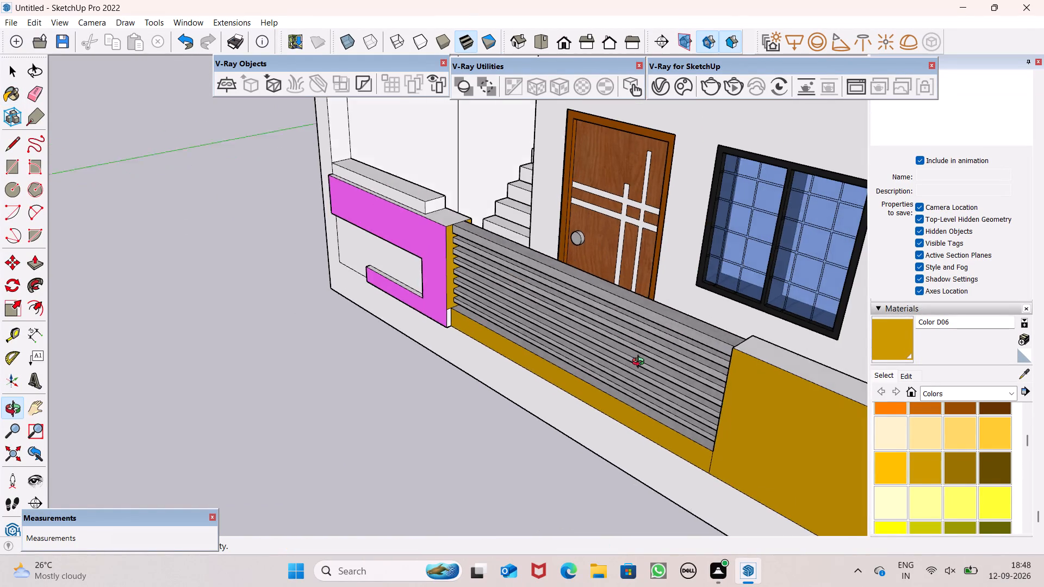
{"action": "middle_click_drag", "start_coordinate": [641, 363], "coordinate": [745, 368]}
{"action": "scroll", "coordinate": [468, 345], "scroll_direction": "up", "scroll_amount": 6}
{"action": "scroll", "coordinate": [378, 297], "scroll_direction": "up", "scroll_amount": 9}
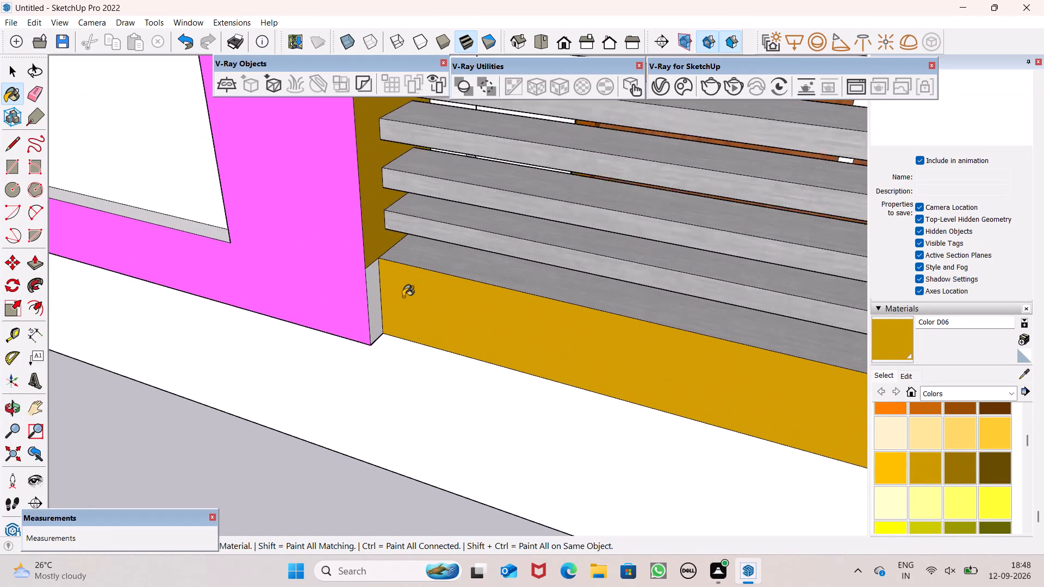
{"action": "scroll", "coordinate": [403, 297], "scroll_direction": "up", "scroll_amount": 4}
{"action": "left_click", "coordinate": [356, 300]}
Paint the solid panel's inner side face at the rail ends with Color D06 and leave the Paint Bucket tool.
{"action": "scroll", "coordinate": [539, 249], "scroll_direction": "down", "scroll_amount": 20}
{"action": "scroll", "coordinate": [539, 249], "scroll_direction": "down", "scroll_amount": 1}
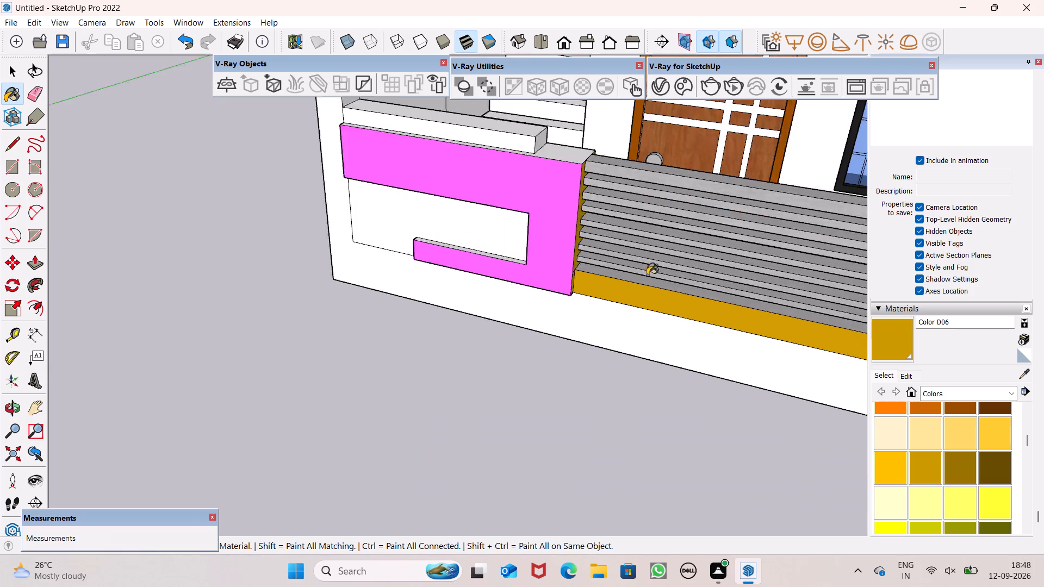
{"action": "scroll", "coordinate": [647, 275], "scroll_direction": "down", "scroll_amount": 10}
{"action": "middle_click_drag", "start_coordinate": [784, 320], "coordinate": [1037, 365]}
{"action": "scroll", "coordinate": [821, 174], "scroll_direction": "up", "scroll_amount": 1}
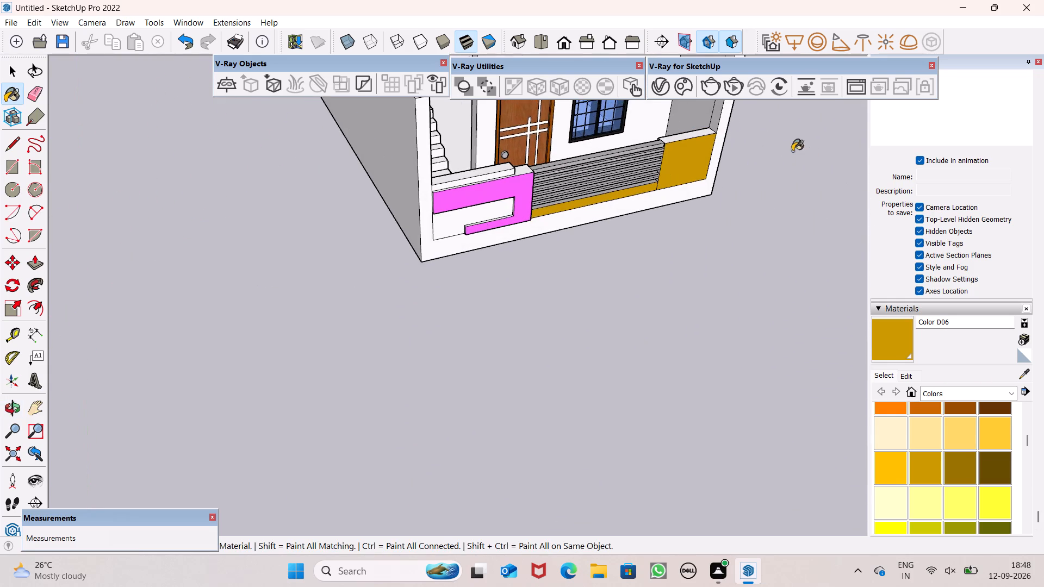
{"action": "scroll", "coordinate": [636, 163], "scroll_direction": "up", "scroll_amount": 7}
{"action": "scroll", "coordinate": [695, 151], "scroll_direction": "up", "scroll_amount": 15}
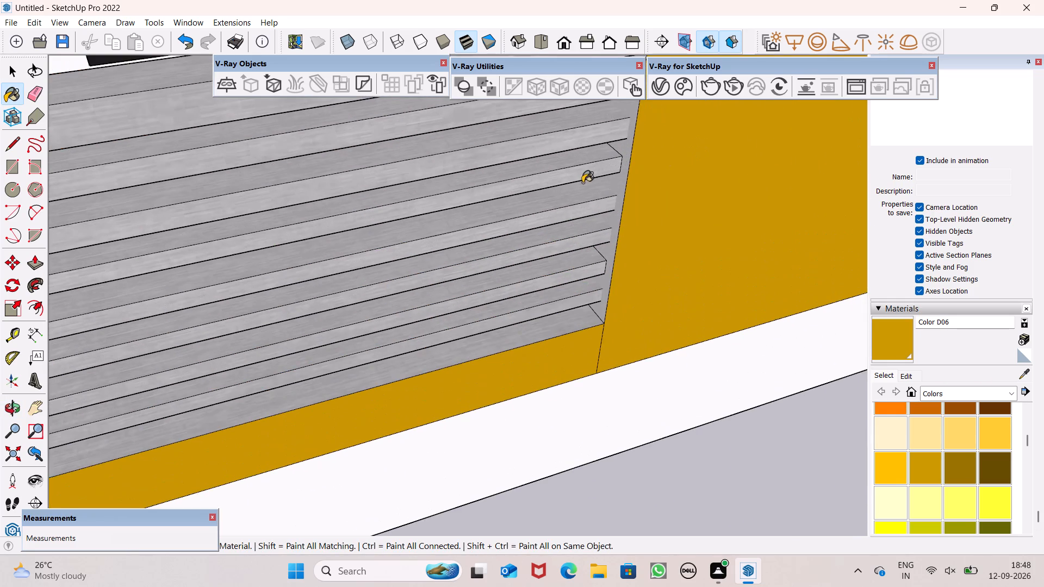
{"action": "scroll", "coordinate": [583, 182], "scroll_direction": "up", "scroll_amount": 8}
{"action": "middle_click_drag", "start_coordinate": [653, 220], "coordinate": [809, 225]}
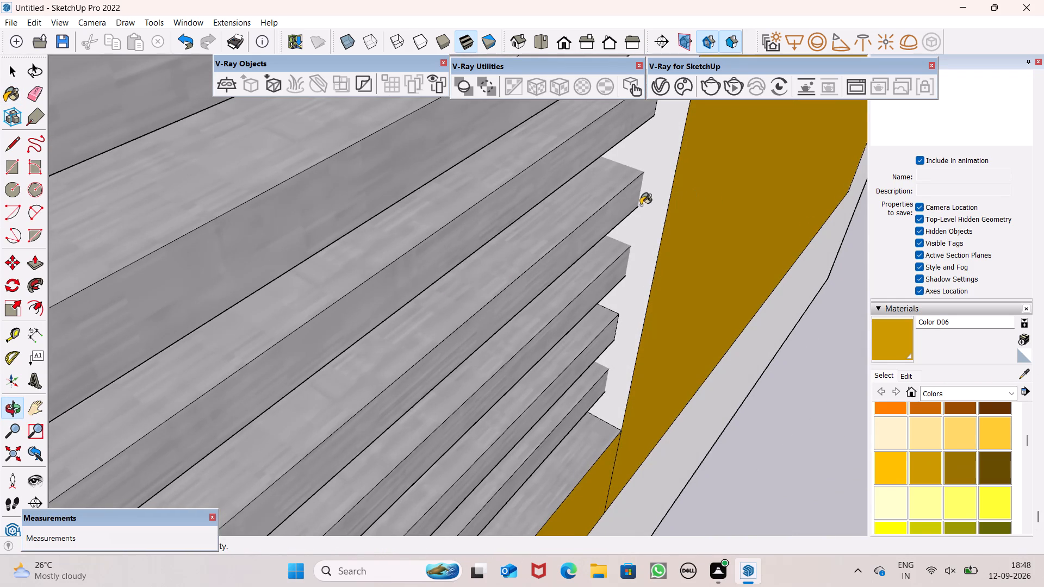
{"action": "left_click", "coordinate": [664, 205]}
{"action": "scroll", "coordinate": [756, 208], "scroll_direction": "down", "scroll_amount": 18}
{"action": "middle_click_drag", "start_coordinate": [810, 234], "coordinate": [661, 271]}
{"action": "scroll", "coordinate": [663, 274], "scroll_direction": "down", "scroll_amount": 1}
{"action": "key", "text": "space"}
{"action": "scroll", "coordinate": [697, 236], "scroll_direction": "down", "scroll_amount": 12}
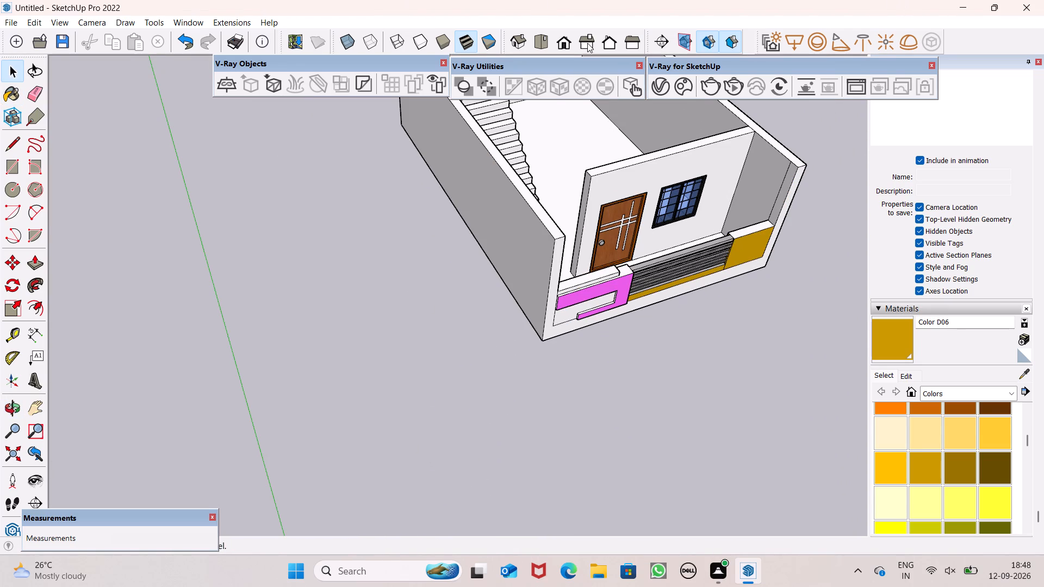
Examine the golden finish of the front boundary wall against the whole house from above and from the front.
{"action": "scroll", "coordinate": [532, 168], "scroll_direction": "down", "scroll_amount": 1}
{"action": "scroll", "coordinate": [631, 265], "scroll_direction": "down", "scroll_amount": 12}
{"action": "middle_click_drag", "start_coordinate": [731, 317], "coordinate": [643, 340]}
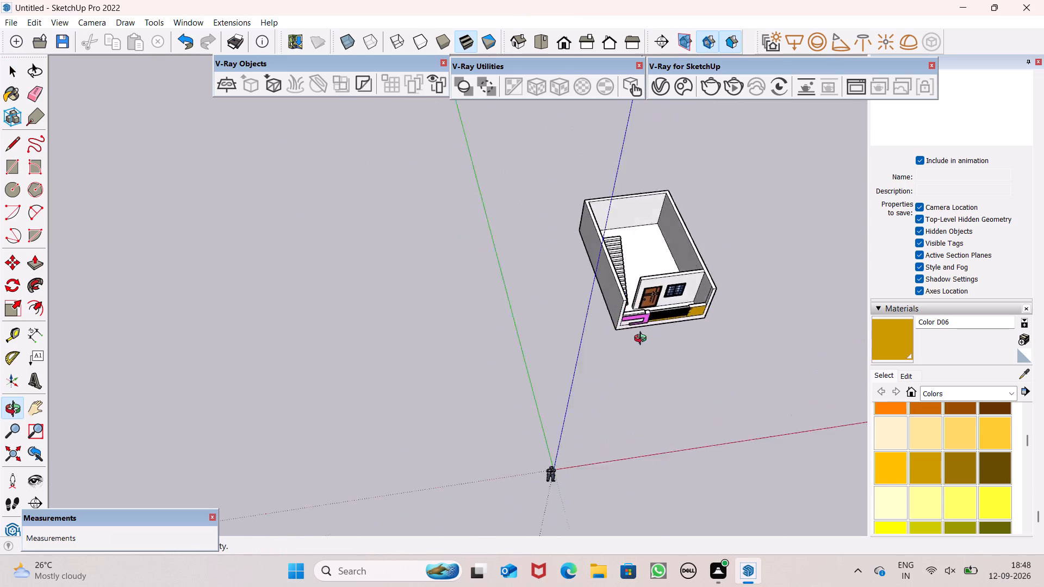
{"action": "middle_click_drag", "start_coordinate": [643, 340], "coordinate": [509, 292]}
{"action": "scroll", "coordinate": [747, 432], "scroll_direction": "up", "scroll_amount": 6}
{"action": "middle_click_drag", "start_coordinate": [662, 398], "coordinate": [664, 301]}
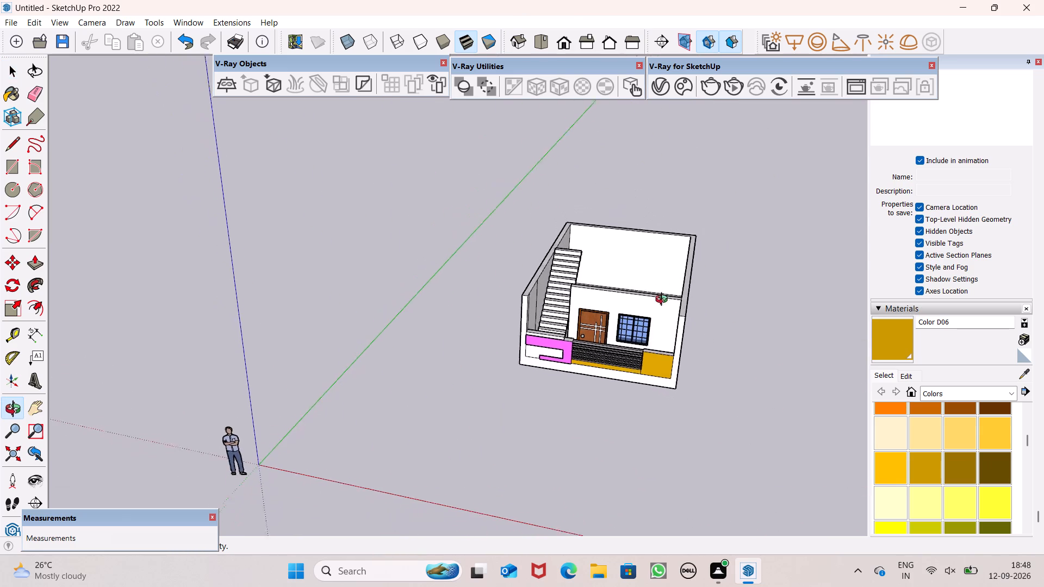
{"action": "middle_click_drag", "start_coordinate": [664, 301], "coordinate": [667, 291]}
{"action": "scroll", "coordinate": [652, 384], "scroll_direction": "up", "scroll_amount": 1}
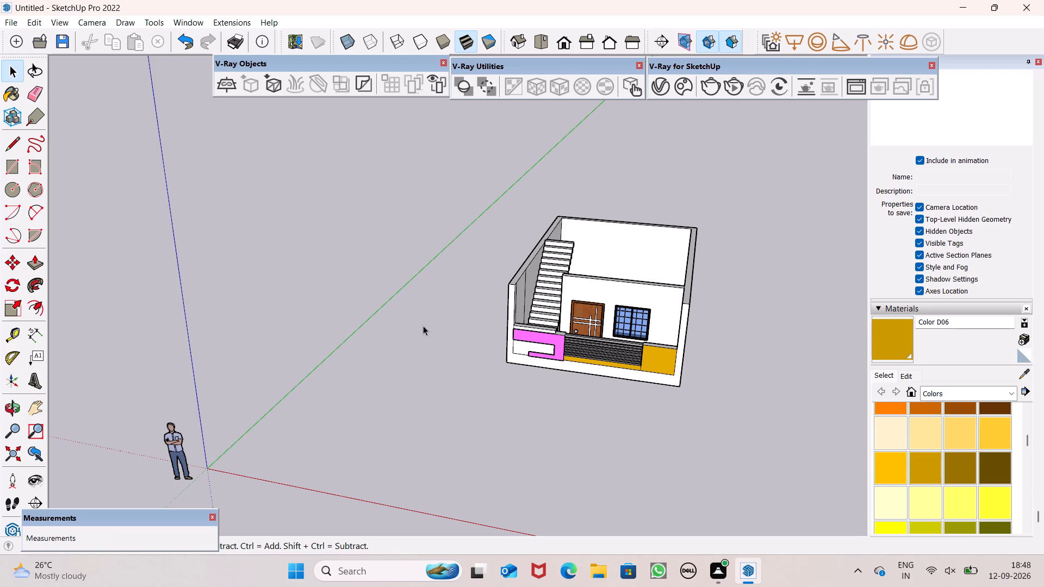
Choose Color M04 from the Colors collection and repaint the solid panel's front face and the strip beneath the aluminum rails.
{"action": "scroll", "coordinate": [948, 470], "scroll_direction": "down", "scroll_amount": 5}
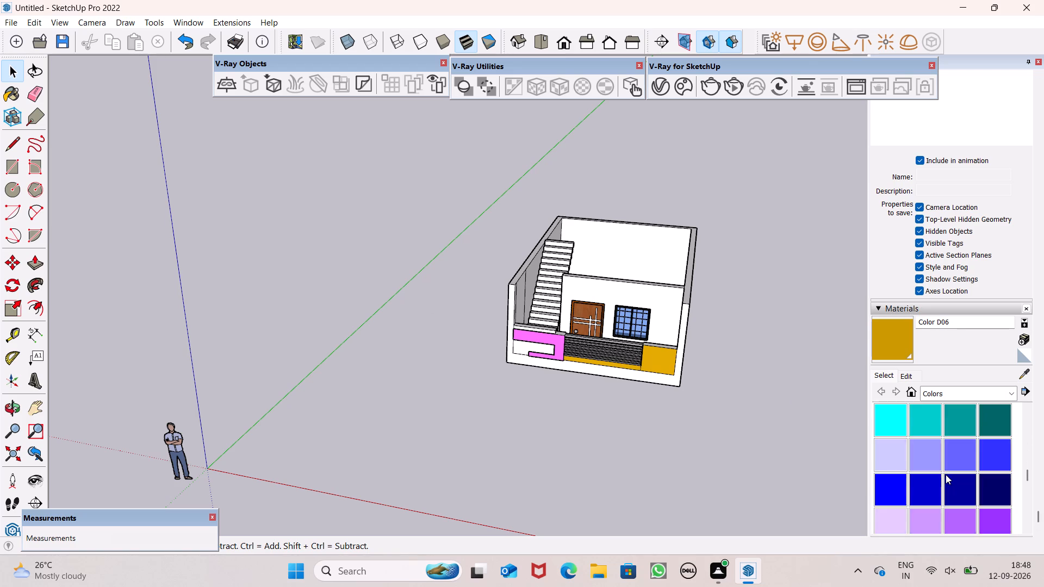
{"action": "scroll", "coordinate": [946, 474], "scroll_direction": "down", "scroll_amount": 6}
{"action": "scroll", "coordinate": [954, 474], "scroll_direction": "up", "scroll_amount": 1}
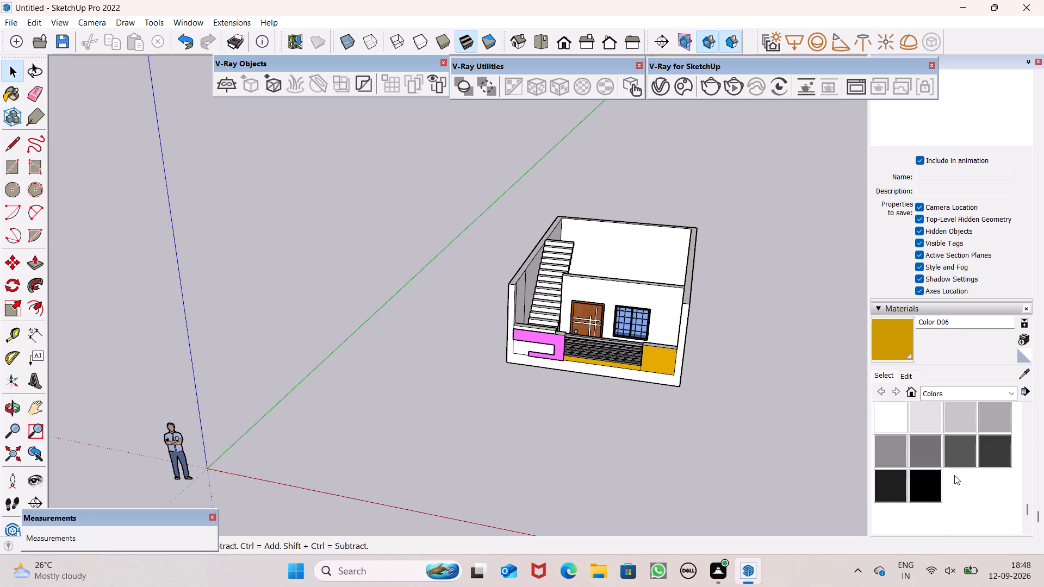
{"action": "scroll", "coordinate": [956, 476], "scroll_direction": "up", "scroll_amount": 1}
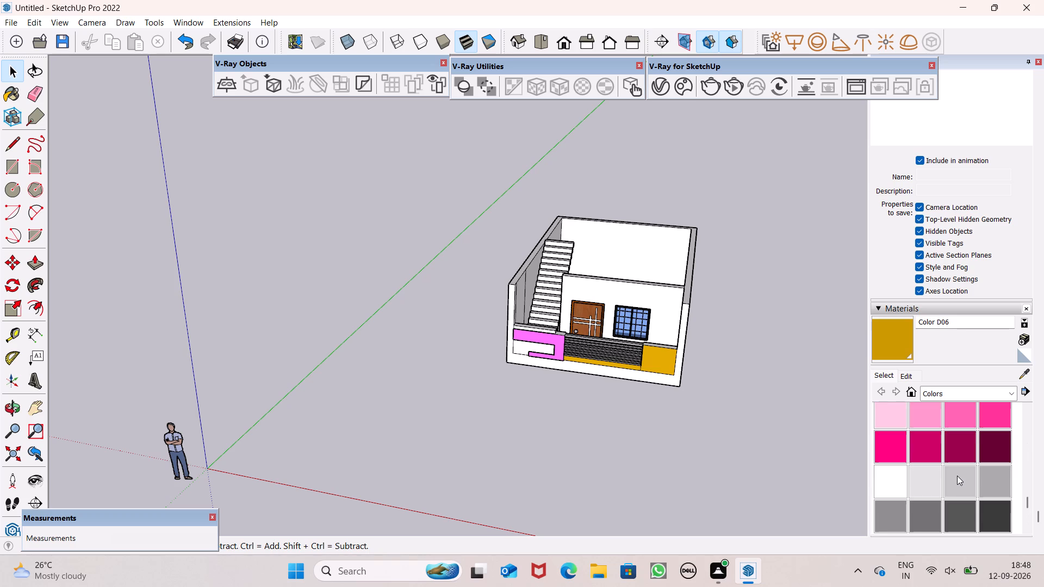
{"action": "scroll", "coordinate": [957, 476], "scroll_direction": "down", "scroll_amount": 1}
{"action": "left_click", "coordinate": [892, 453]}
{"action": "scroll", "coordinate": [646, 359], "scroll_direction": "up", "scroll_amount": 5}
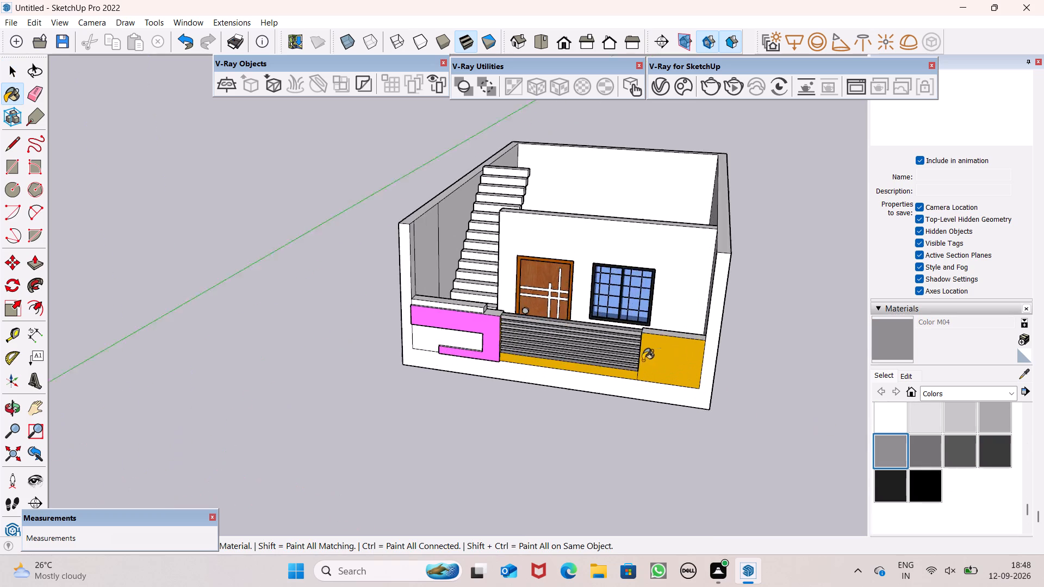
{"action": "scroll", "coordinate": [643, 360], "scroll_direction": "up", "scroll_amount": 14}
{"action": "left_click", "coordinate": [658, 345]}
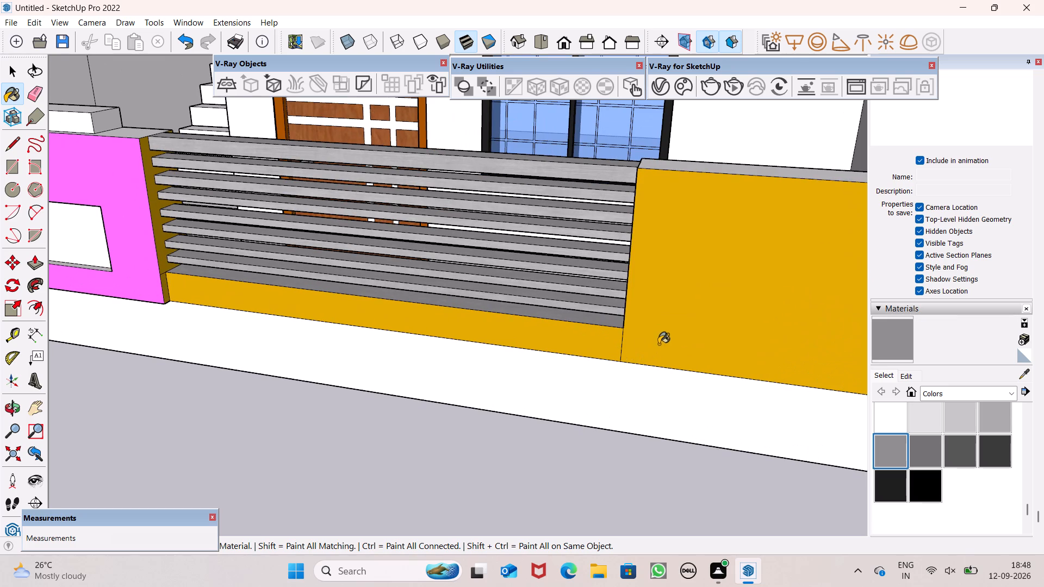
{"action": "left_click", "coordinate": [575, 348]}
Paint the top face of the solid boundary wall panel with Color M04.
{"action": "scroll", "coordinate": [680, 343], "scroll_direction": "down", "scroll_amount": 6}
{"action": "middle_click_drag", "start_coordinate": [680, 343], "coordinate": [515, 407]}
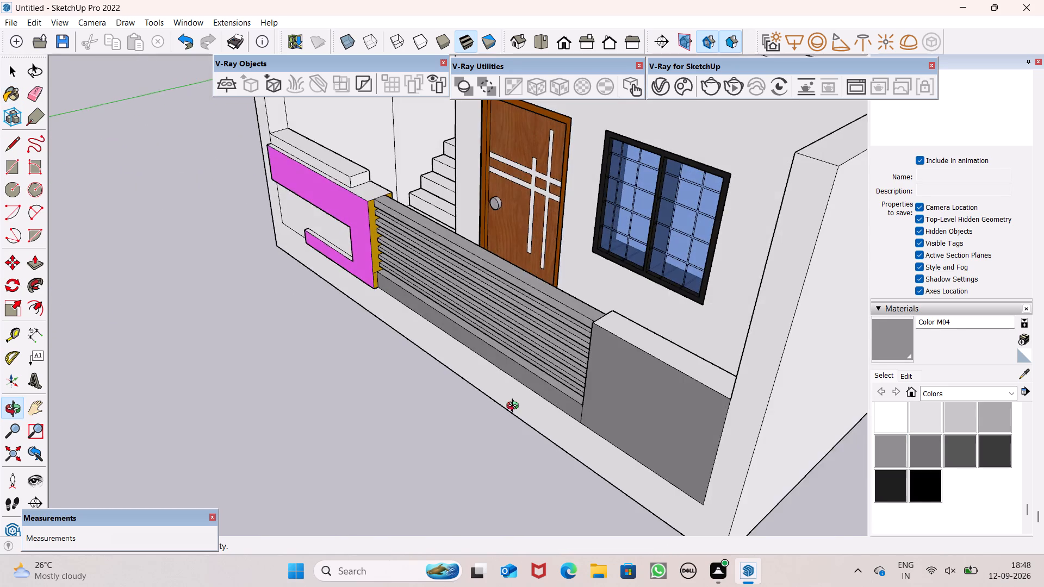
{"action": "middle_click_drag", "start_coordinate": [515, 407], "coordinate": [778, 528]}
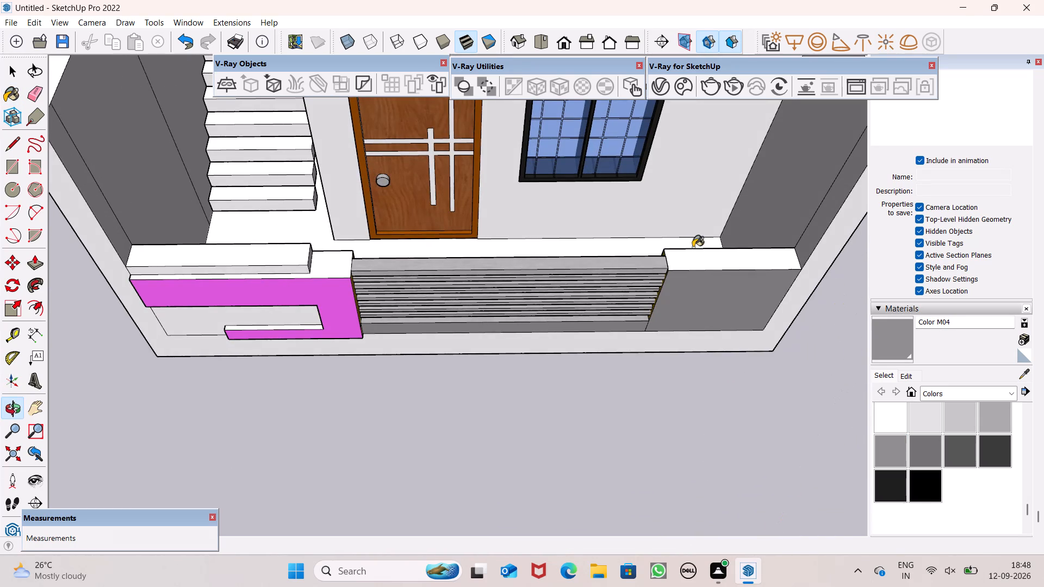
{"action": "scroll", "coordinate": [689, 253], "scroll_direction": "up", "scroll_amount": 4}
{"action": "left_click", "coordinate": [712, 271]}
Repaint the solid panel's inner side face at the rail ends with Color M04.
{"action": "scroll", "coordinate": [713, 272], "scroll_direction": "down", "scroll_amount": 7}
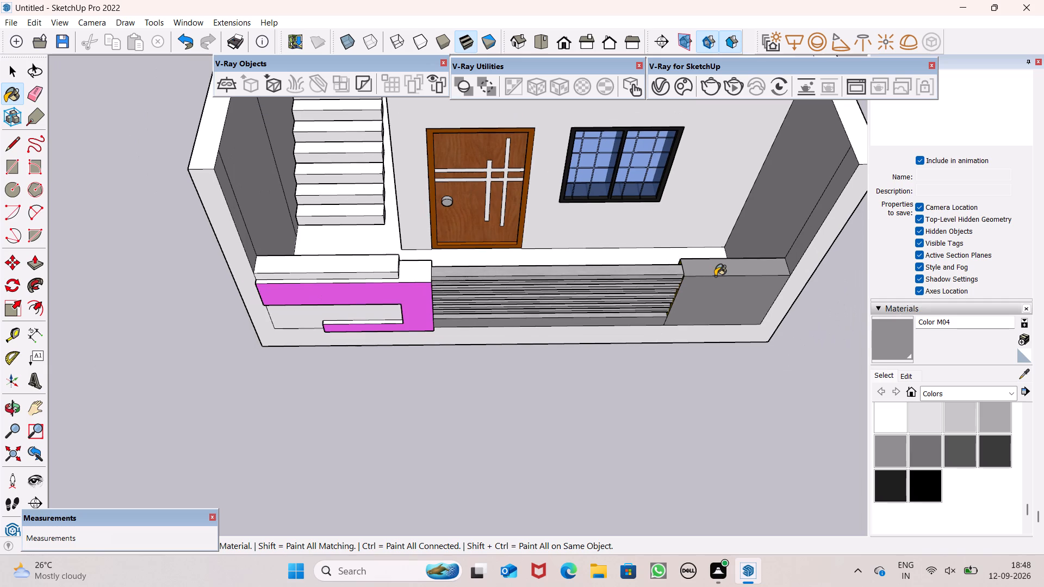
{"action": "middle_click_drag", "start_coordinate": [699, 315], "coordinate": [863, 201]}
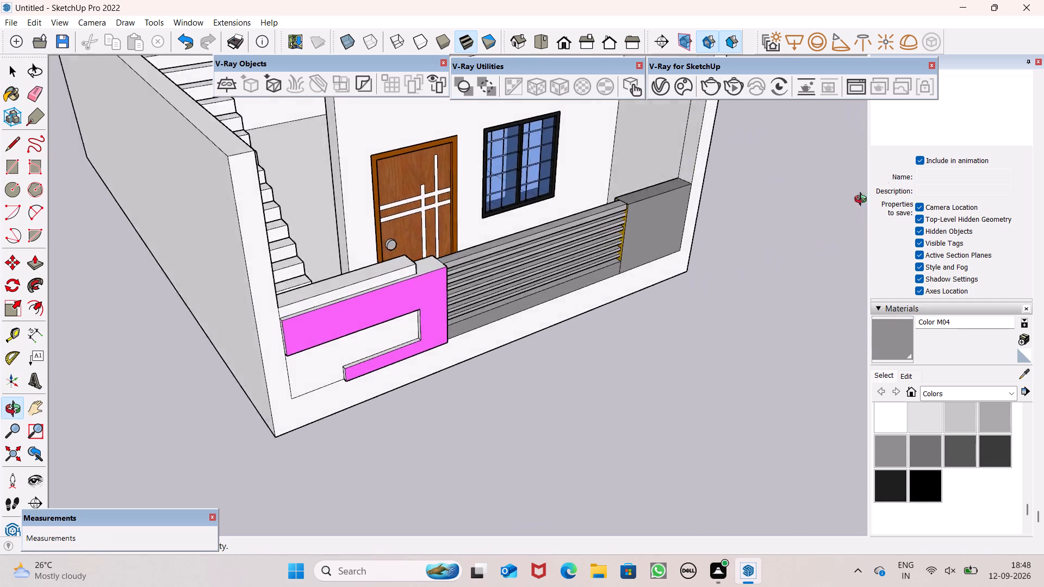
{"action": "middle_click_drag", "start_coordinate": [863, 201], "coordinate": [861, 216]}
{"action": "scroll", "coordinate": [681, 237], "scroll_direction": "up", "scroll_amount": 6}
{"action": "scroll", "coordinate": [607, 248], "scroll_direction": "up", "scroll_amount": 7}
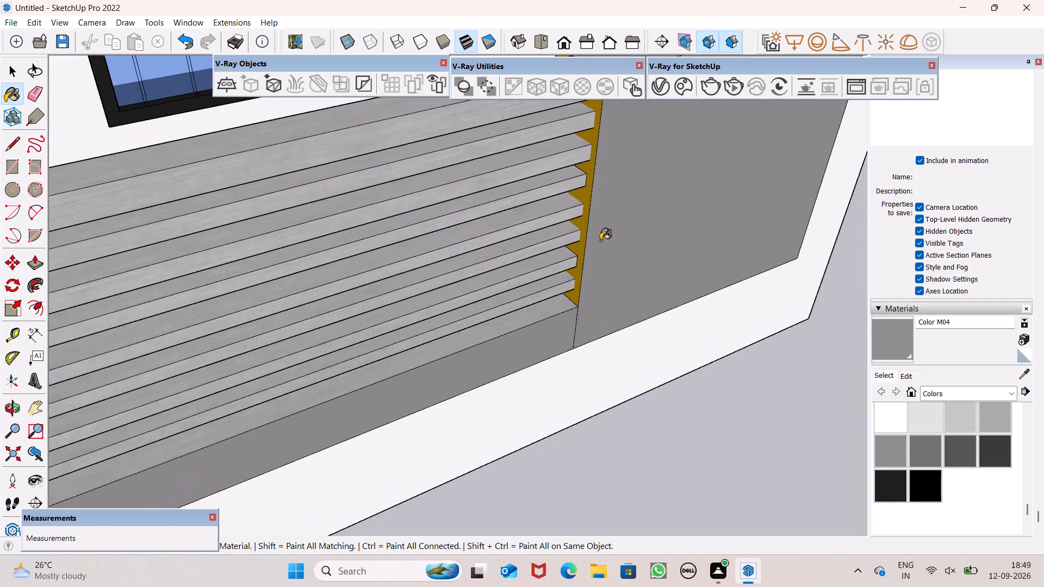
{"action": "scroll", "coordinate": [566, 226], "scroll_direction": "up", "scroll_amount": 7}
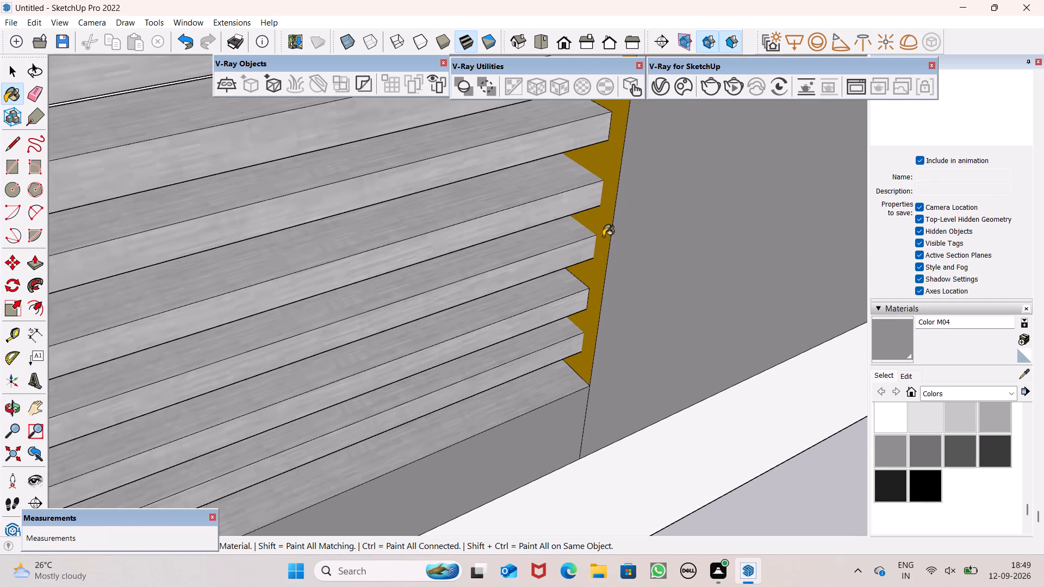
{"action": "left_click", "coordinate": [604, 231]}
Repaint the upper and lower parts of the C-shaped block's end face beside the railing with Color M04.
{"action": "scroll", "coordinate": [716, 141], "scroll_direction": "down", "scroll_amount": 15}
{"action": "middle_click_drag", "start_coordinate": [715, 162], "coordinate": [523, 234]}
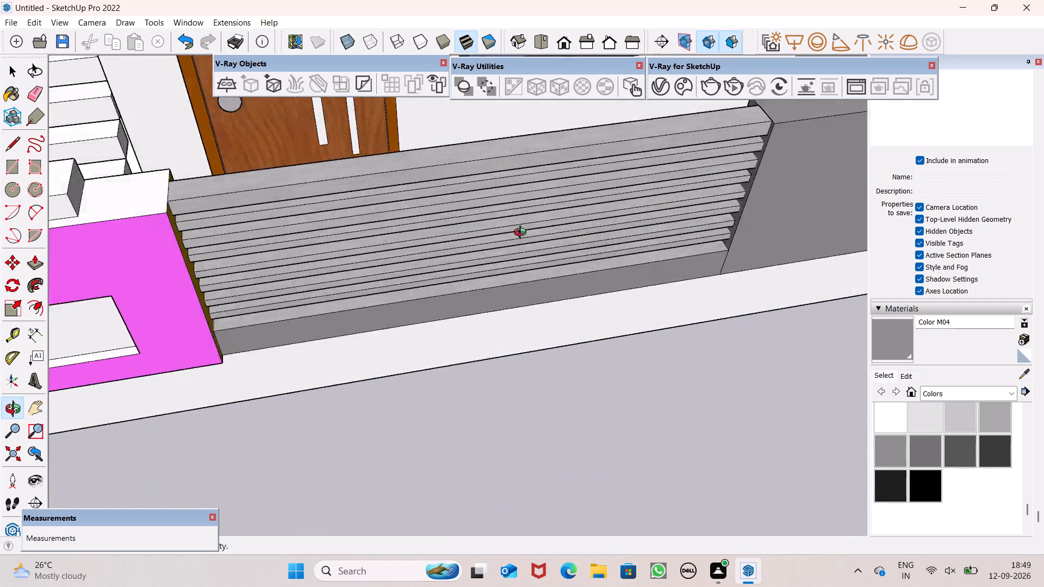
{"action": "middle_click_drag", "start_coordinate": [523, 234], "coordinate": [192, 195]}
{"action": "scroll", "coordinate": [376, 149], "scroll_direction": "up", "scroll_amount": 5}
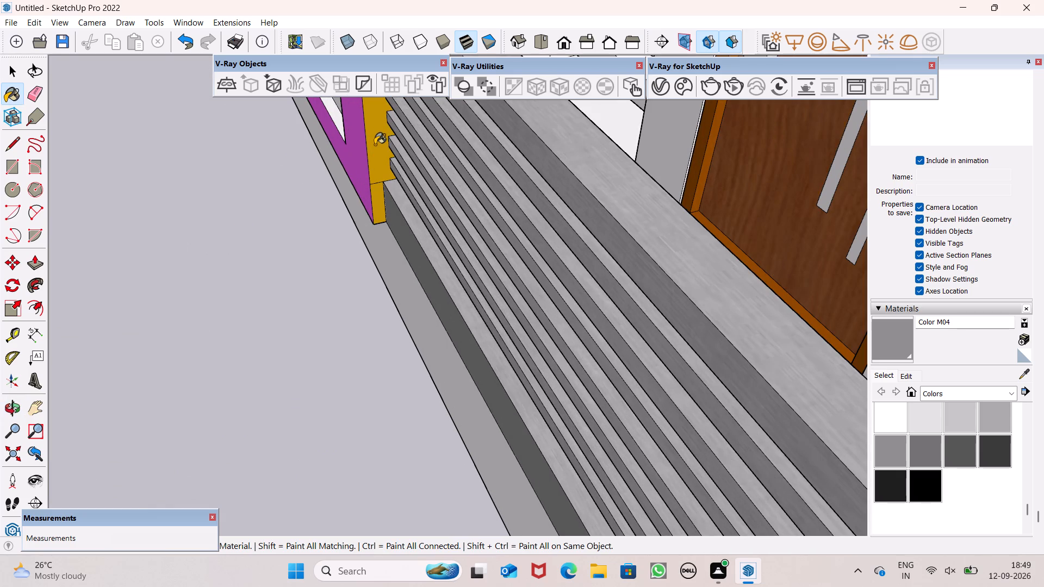
{"action": "left_click", "coordinate": [375, 145]}
{"action": "scroll", "coordinate": [376, 178], "scroll_direction": "up", "scroll_amount": 9}
{"action": "left_click", "coordinate": [378, 223]}
Choose Color K03 and paint the C-shaped block's front face and its top face beside the railing.
{"action": "scroll", "coordinate": [495, 190], "scroll_direction": "down", "scroll_amount": 4}
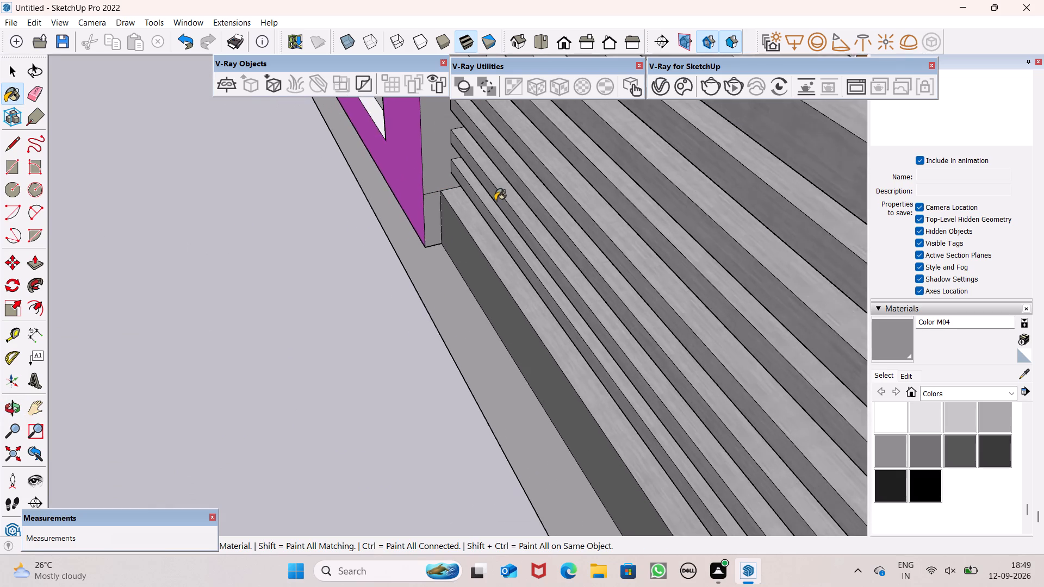
{"action": "scroll", "coordinate": [495, 201], "scroll_direction": "down", "scroll_amount": 20}
{"action": "scroll", "coordinate": [495, 201], "scroll_direction": "down", "scroll_amount": 12}
{"action": "middle_click_drag", "start_coordinate": [551, 205], "coordinate": [655, 224]}
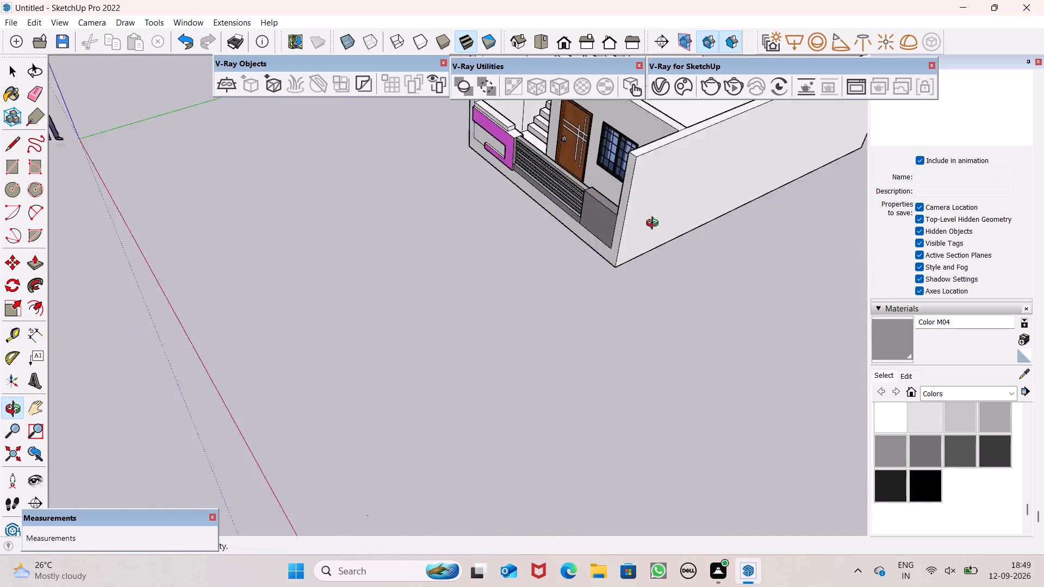
{"action": "middle_click_drag", "start_coordinate": [655, 224], "coordinate": [767, 186]}
{"action": "scroll", "coordinate": [435, 201], "scroll_direction": "up", "scroll_amount": 5}
{"action": "middle_click_drag", "start_coordinate": [482, 193], "coordinate": [619, 298]}
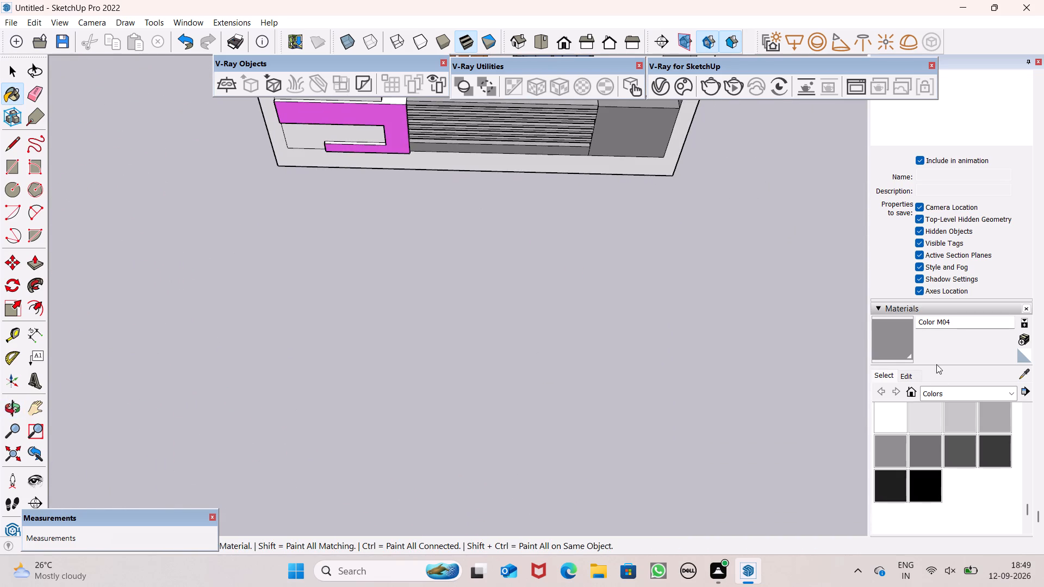
{"action": "scroll", "coordinate": [918, 456], "scroll_direction": "up", "scroll_amount": 3}
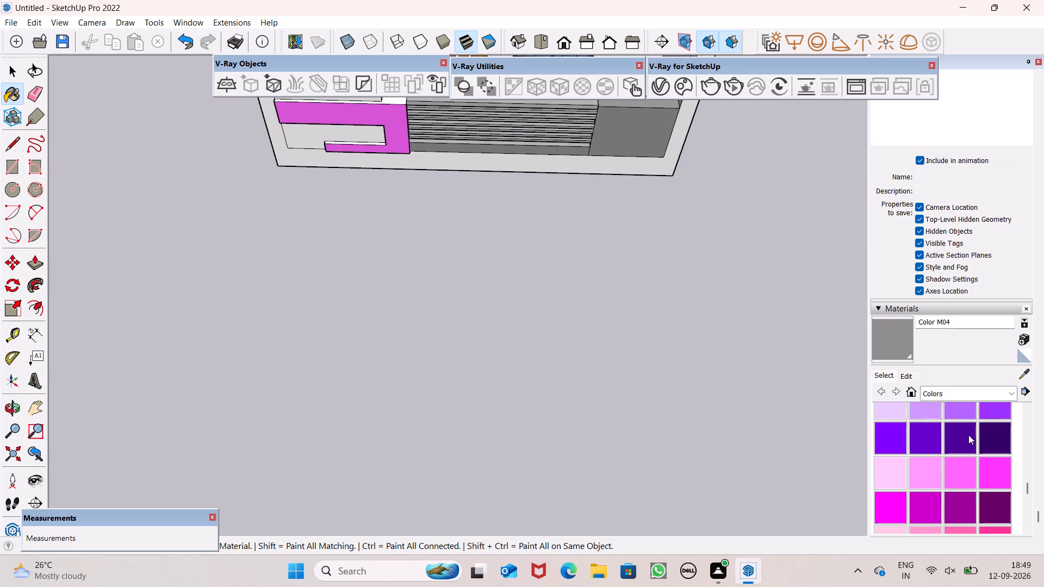
{"action": "left_click", "coordinate": [992, 479]}
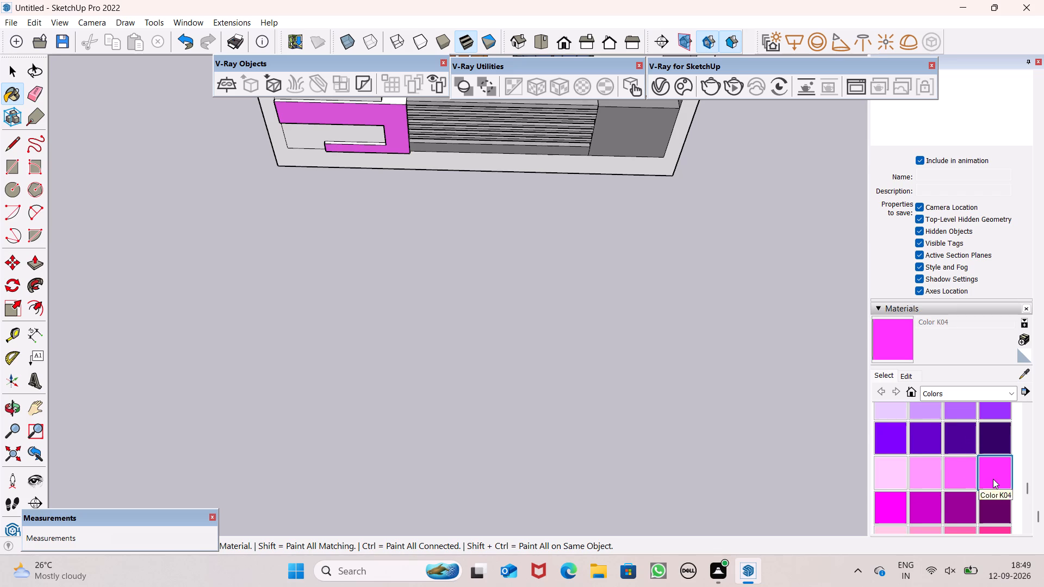
{"action": "left_click", "coordinate": [969, 473]}
{"action": "scroll", "coordinate": [275, 102], "scroll_direction": "up", "scroll_amount": 1}
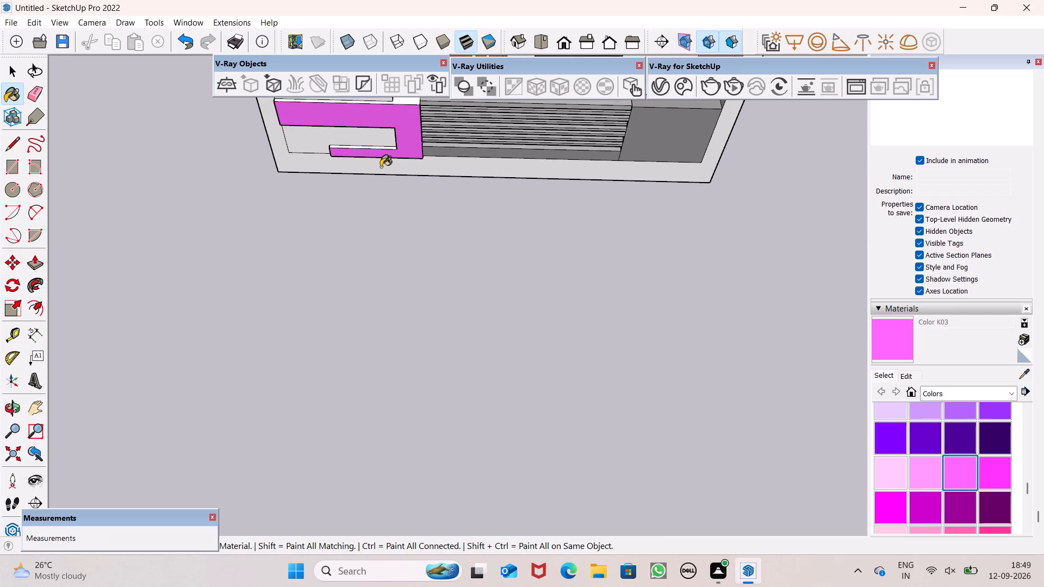
{"action": "scroll", "coordinate": [390, 195], "scroll_direction": "down", "scroll_amount": 6}
{"action": "scroll", "coordinate": [380, 119], "scroll_direction": "up", "scroll_amount": 12}
{"action": "left_click", "coordinate": [468, 198]}
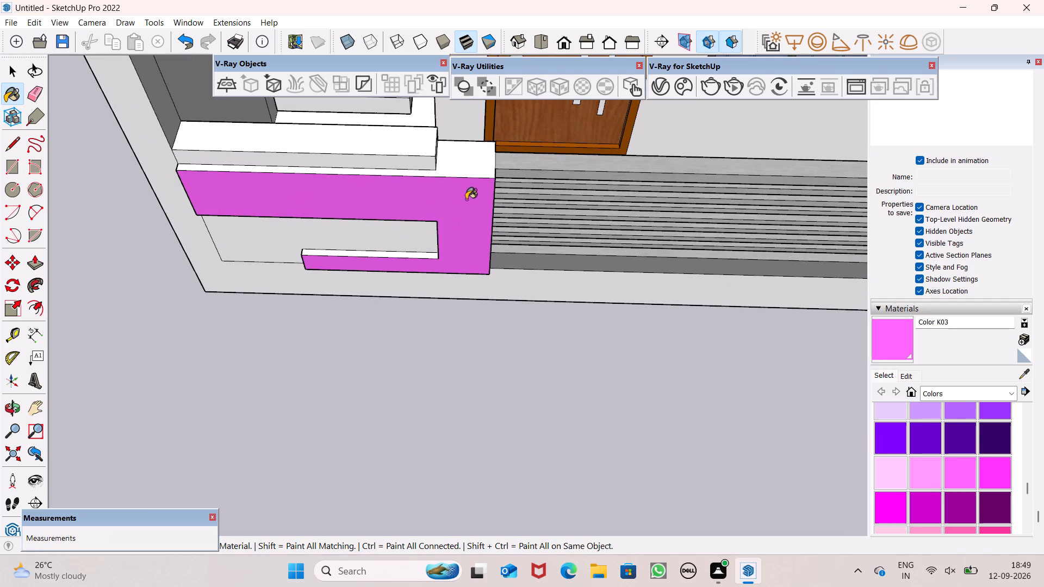
{"action": "left_click", "coordinate": [464, 161]}
Leave the Paint Bucket tool and examine the recolored front boundary wall and the house from several angles.
{"action": "scroll", "coordinate": [488, 153], "scroll_direction": "down", "scroll_amount": 6}
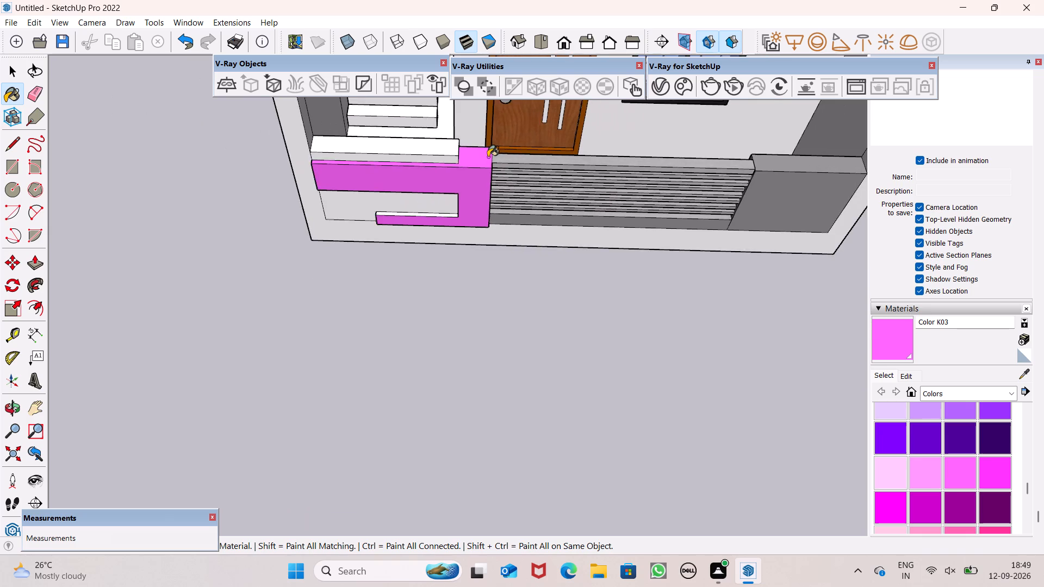
{"action": "scroll", "coordinate": [488, 157], "scroll_direction": "down", "scroll_amount": 6}
{"action": "scroll", "coordinate": [592, 199], "scroll_direction": "down", "scroll_amount": 4}
{"action": "middle_click_drag", "start_coordinate": [627, 225], "coordinate": [543, 279]}
{"action": "scroll", "coordinate": [624, 232], "scroll_direction": "down", "scroll_amount": 1}
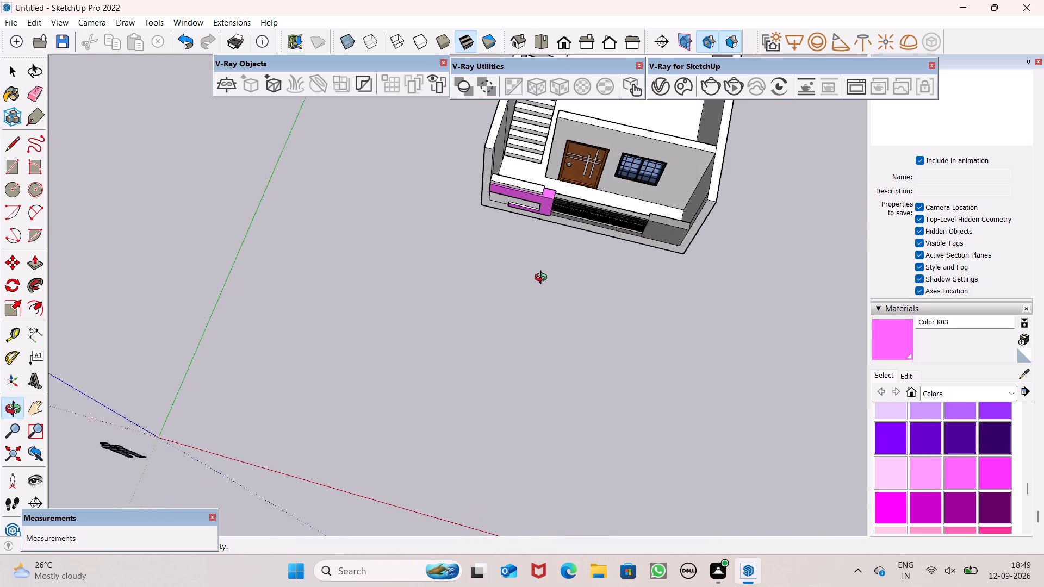
{"action": "middle_click_drag", "start_coordinate": [543, 279], "coordinate": [524, 294]}
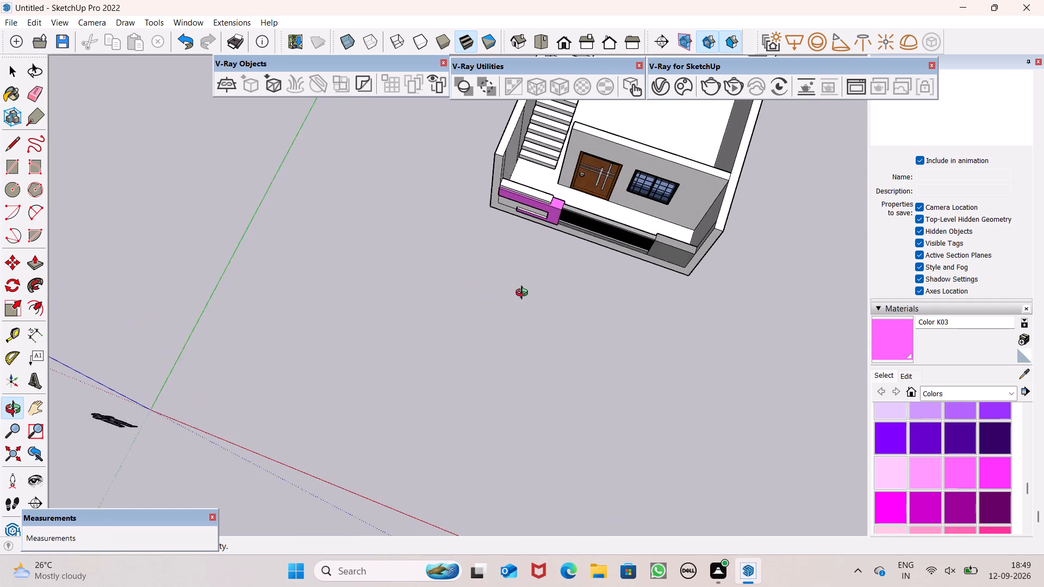
{"action": "middle_click_drag", "start_coordinate": [524, 294], "coordinate": [430, 292]}
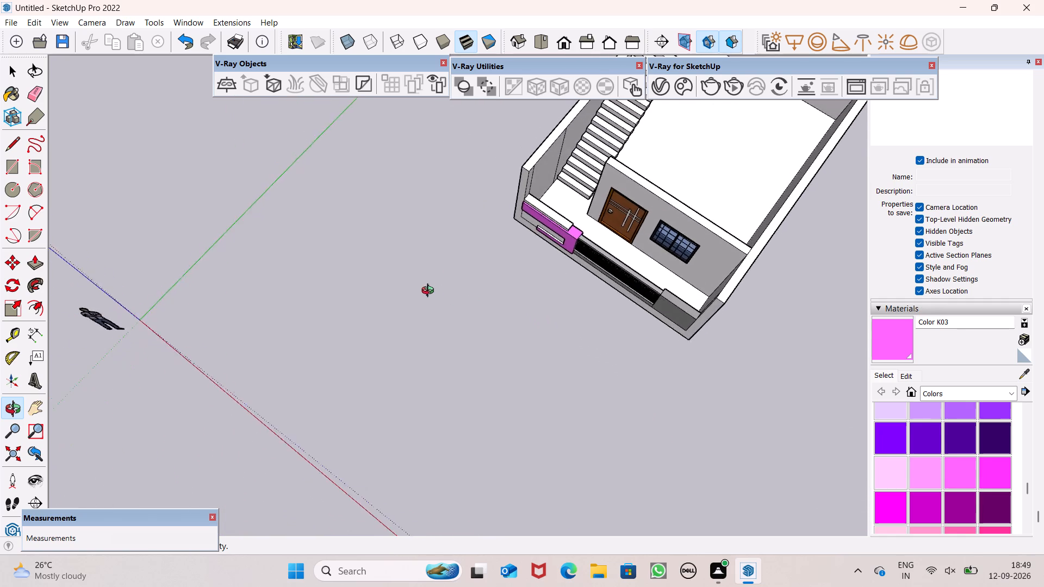
{"action": "middle_click_drag", "start_coordinate": [430, 292], "coordinate": [514, 238]}
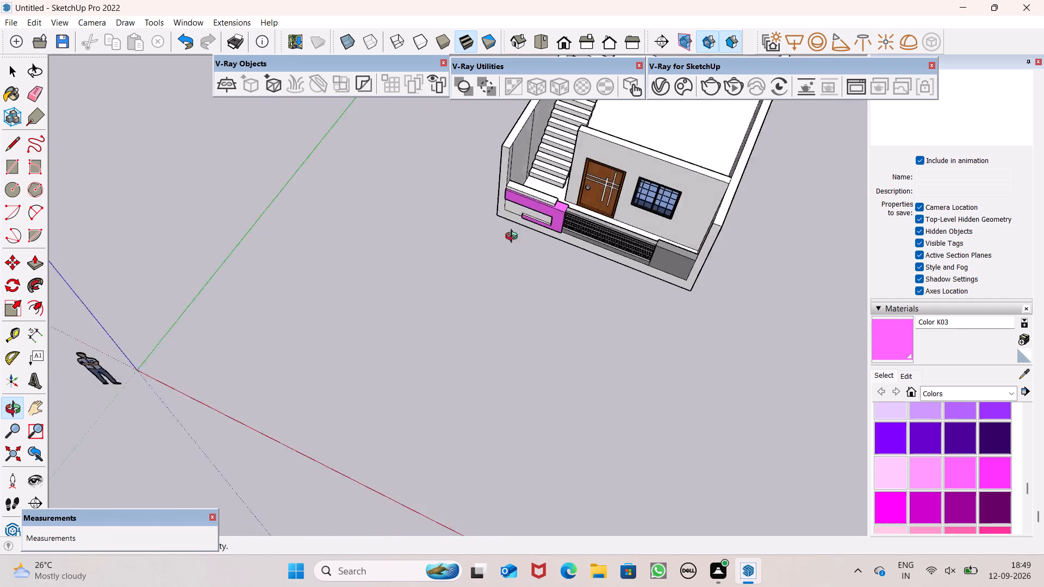
{"action": "middle_click_drag", "start_coordinate": [514, 238], "coordinate": [640, 188]}
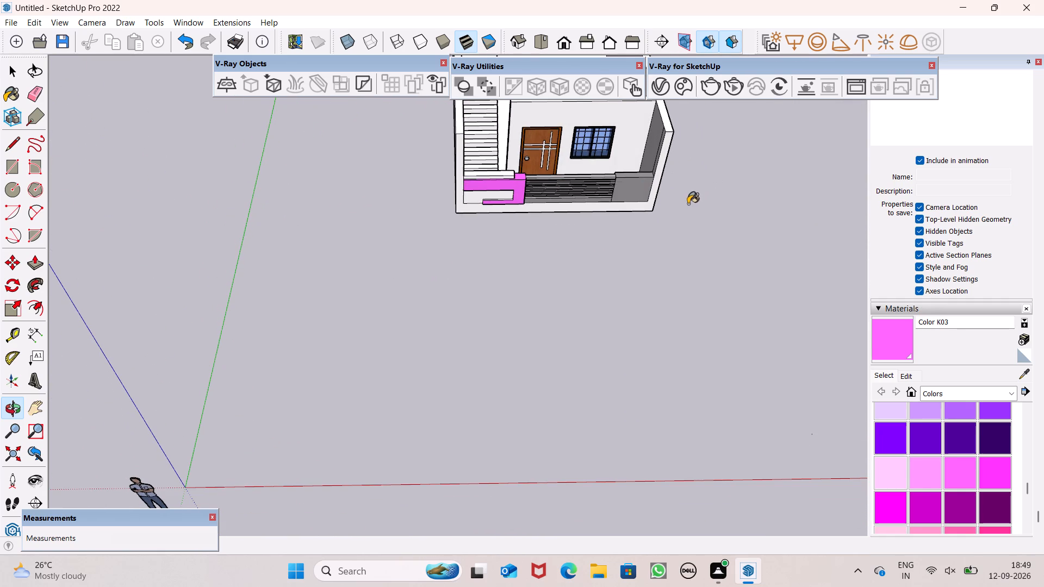
{"action": "scroll", "coordinate": [681, 214], "scroll_direction": "down", "scroll_amount": 6}
{"action": "middle_click_drag", "start_coordinate": [675, 220], "coordinate": [633, 102]}
{"action": "scroll", "coordinate": [633, 102], "scroll_direction": "up", "scroll_amount": 1}
{"action": "key", "text": "space"}
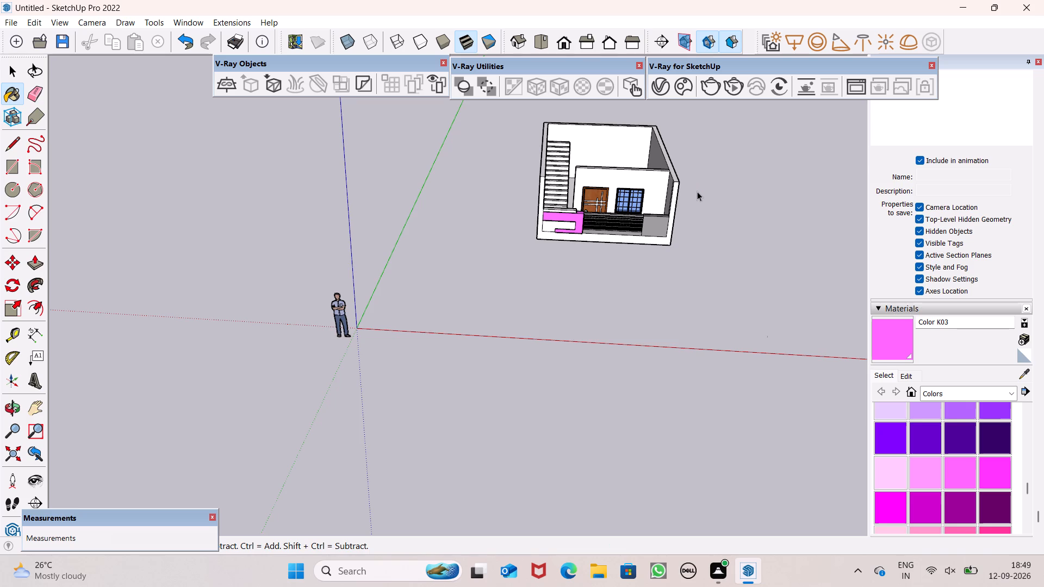
{"action": "scroll", "coordinate": [697, 195], "scroll_direction": "up", "scroll_amount": 6}
{"action": "middle_click_drag", "start_coordinate": [699, 198], "coordinate": [678, 221]}
{"action": "scroll", "coordinate": [599, 213], "scroll_direction": "up", "scroll_amount": 1}
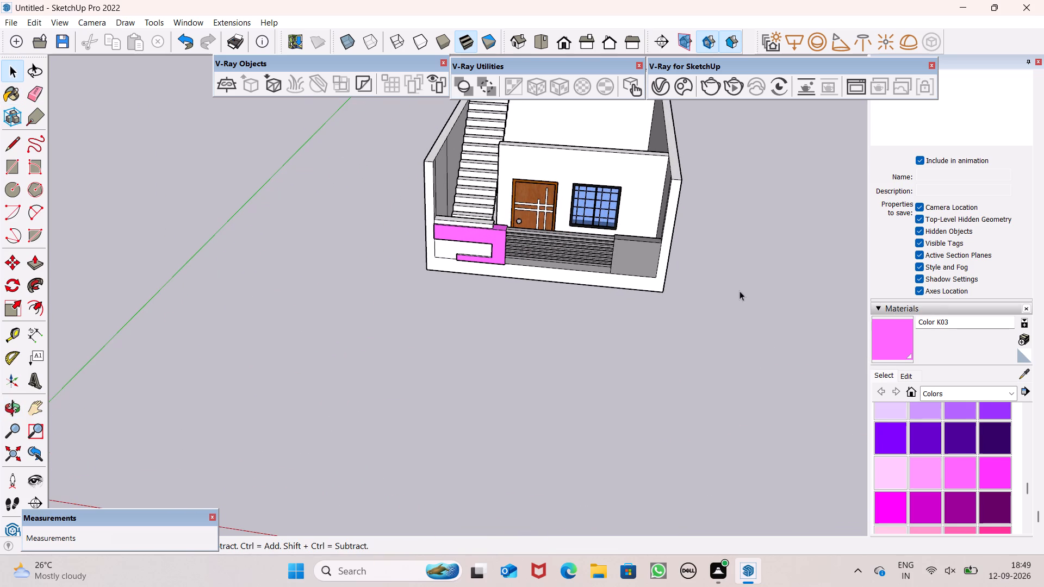
{"action": "middle_click_drag", "start_coordinate": [728, 320], "coordinate": [723, 293]}
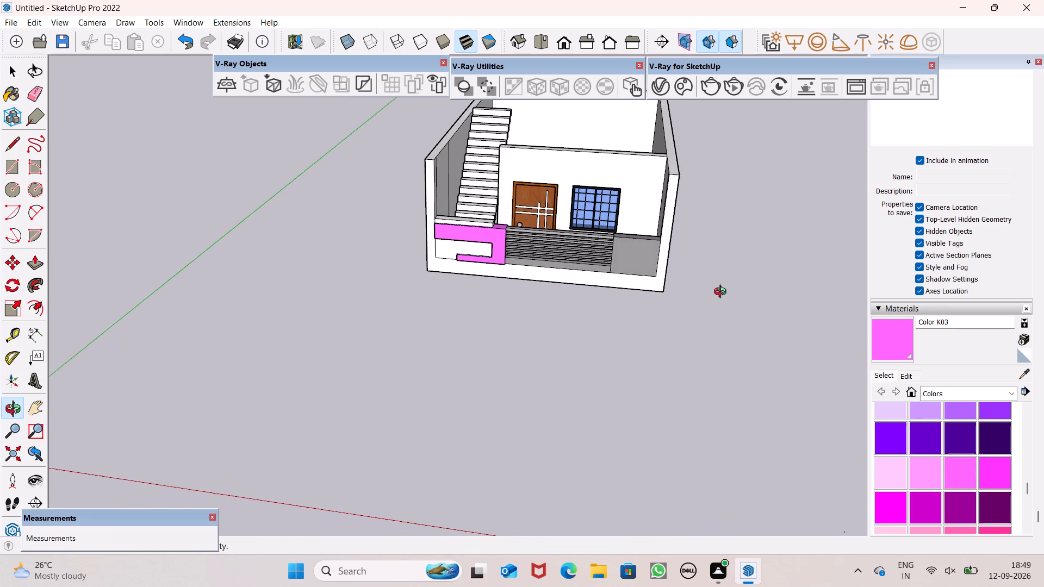
{"action": "middle_click_drag", "start_coordinate": [723, 293], "coordinate": [722, 326]}
{"action": "scroll", "coordinate": [714, 305], "scroll_direction": "down", "scroll_amount": 6}
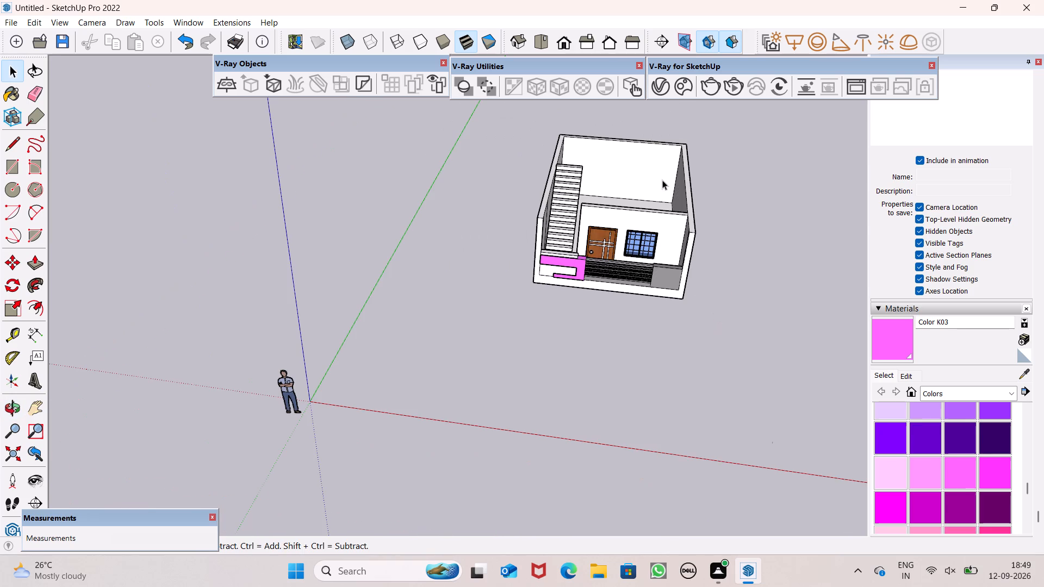
{"action": "scroll", "coordinate": [644, 265], "scroll_direction": "down", "scroll_amount": 4}
{"action": "scroll", "coordinate": [710, 223], "scroll_direction": "up", "scroll_amount": 6}
{"action": "scroll", "coordinate": [661, 257], "scroll_direction": "up", "scroll_amount": 6}
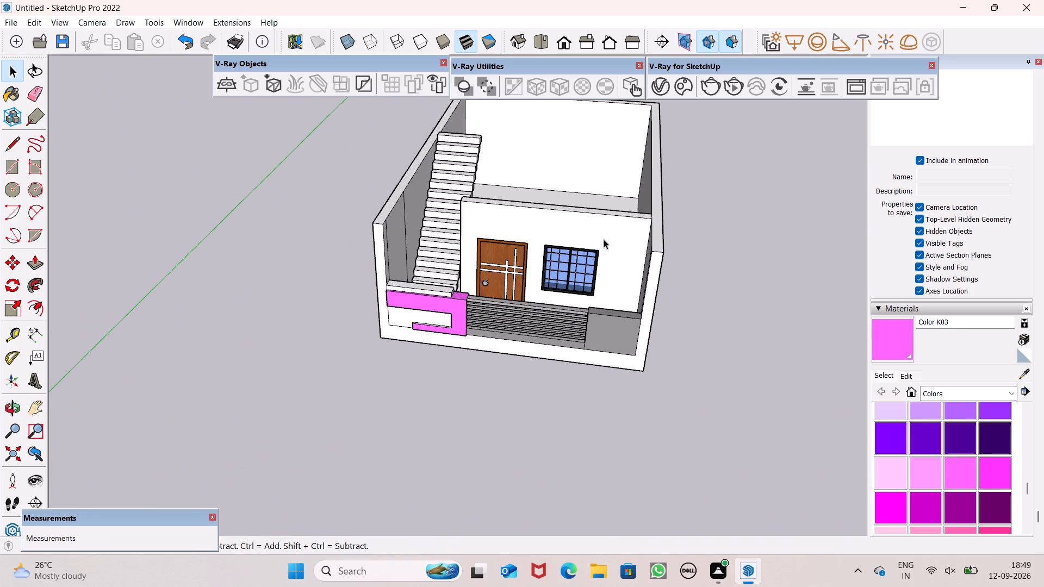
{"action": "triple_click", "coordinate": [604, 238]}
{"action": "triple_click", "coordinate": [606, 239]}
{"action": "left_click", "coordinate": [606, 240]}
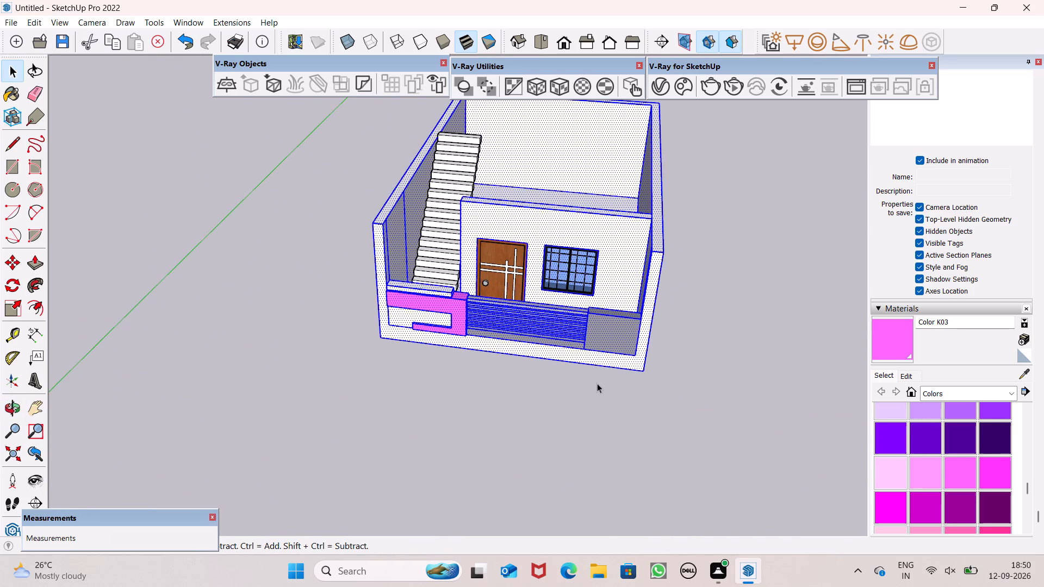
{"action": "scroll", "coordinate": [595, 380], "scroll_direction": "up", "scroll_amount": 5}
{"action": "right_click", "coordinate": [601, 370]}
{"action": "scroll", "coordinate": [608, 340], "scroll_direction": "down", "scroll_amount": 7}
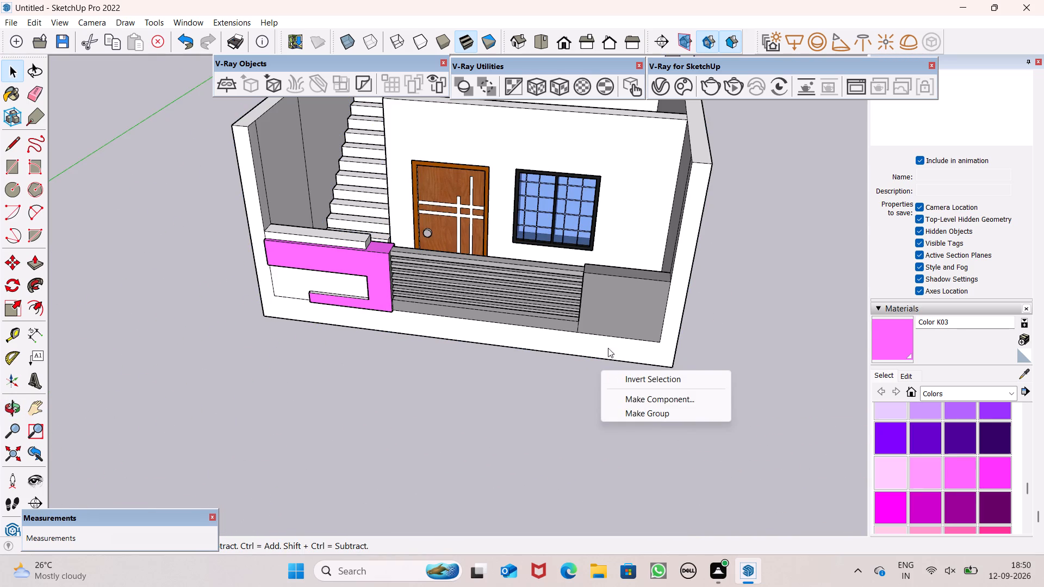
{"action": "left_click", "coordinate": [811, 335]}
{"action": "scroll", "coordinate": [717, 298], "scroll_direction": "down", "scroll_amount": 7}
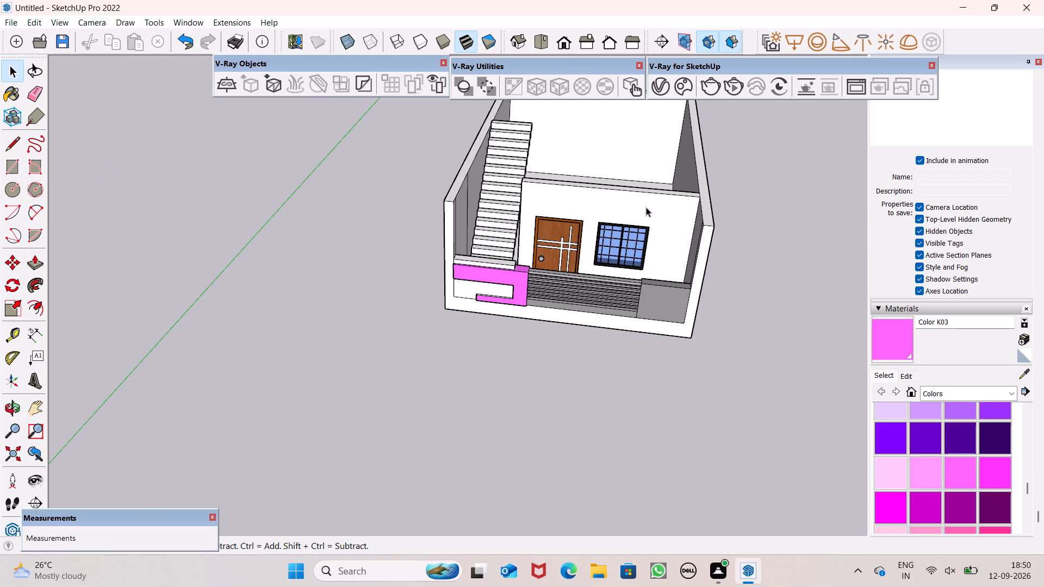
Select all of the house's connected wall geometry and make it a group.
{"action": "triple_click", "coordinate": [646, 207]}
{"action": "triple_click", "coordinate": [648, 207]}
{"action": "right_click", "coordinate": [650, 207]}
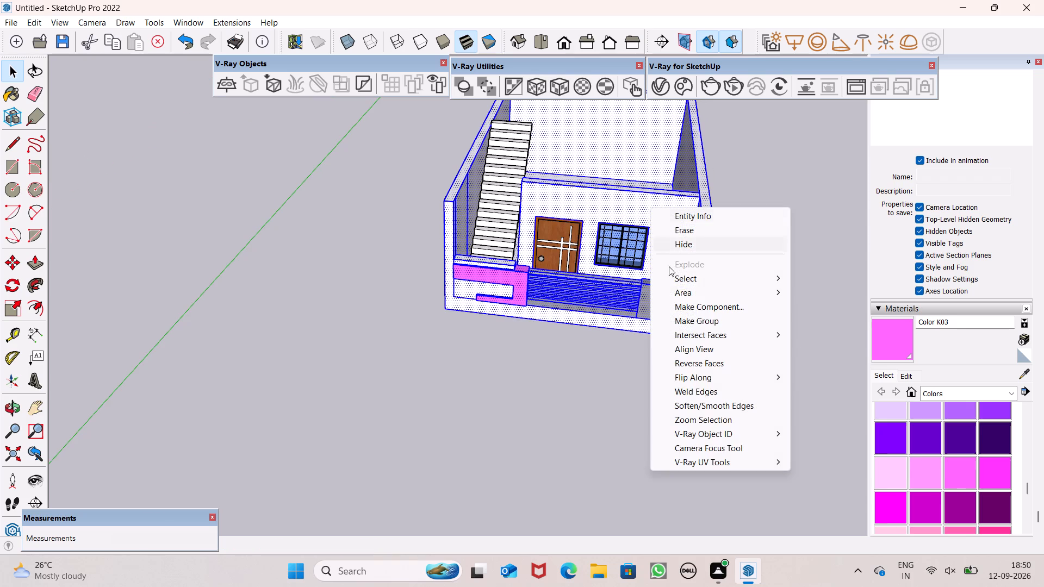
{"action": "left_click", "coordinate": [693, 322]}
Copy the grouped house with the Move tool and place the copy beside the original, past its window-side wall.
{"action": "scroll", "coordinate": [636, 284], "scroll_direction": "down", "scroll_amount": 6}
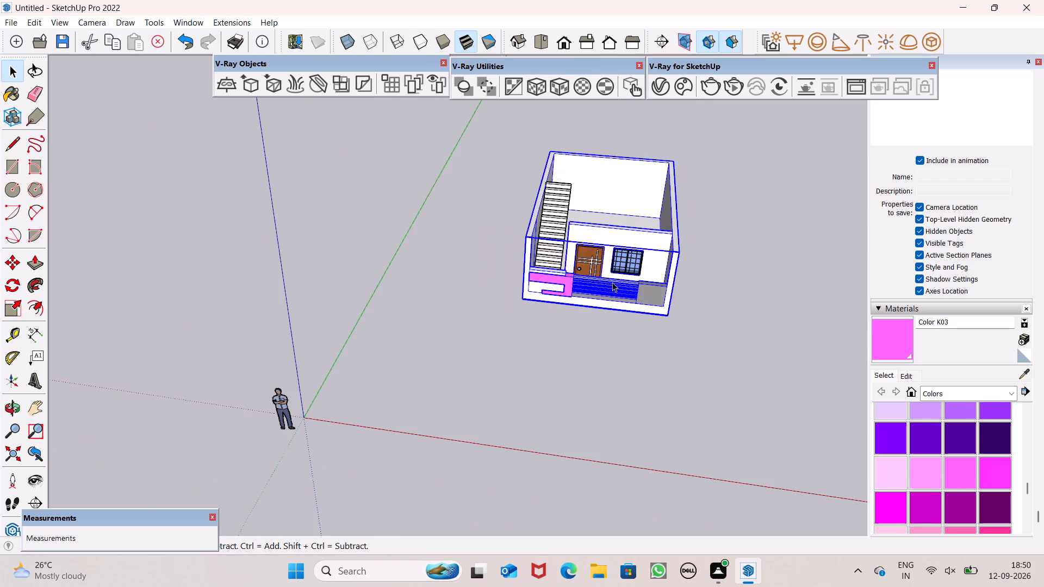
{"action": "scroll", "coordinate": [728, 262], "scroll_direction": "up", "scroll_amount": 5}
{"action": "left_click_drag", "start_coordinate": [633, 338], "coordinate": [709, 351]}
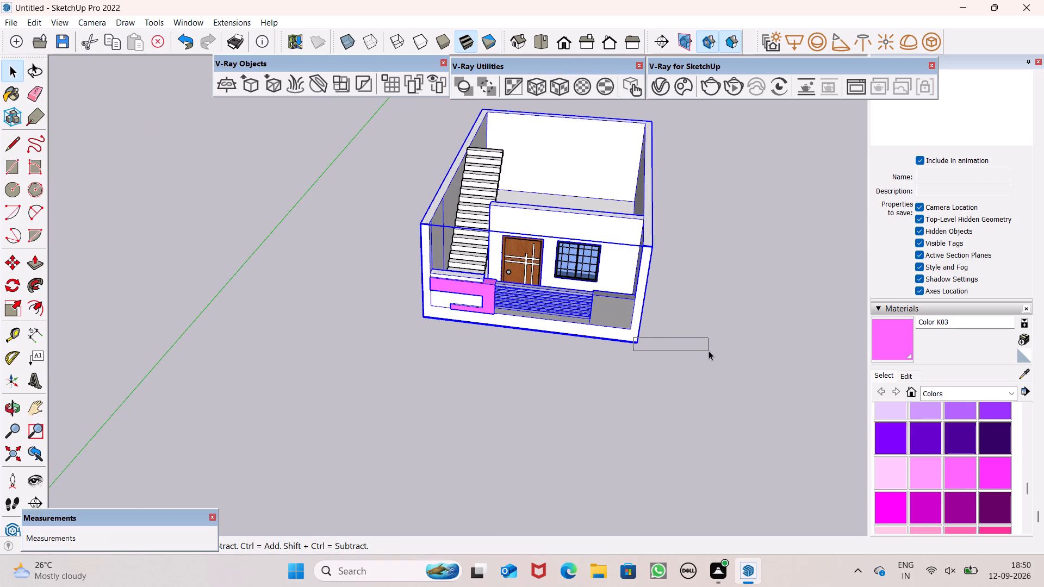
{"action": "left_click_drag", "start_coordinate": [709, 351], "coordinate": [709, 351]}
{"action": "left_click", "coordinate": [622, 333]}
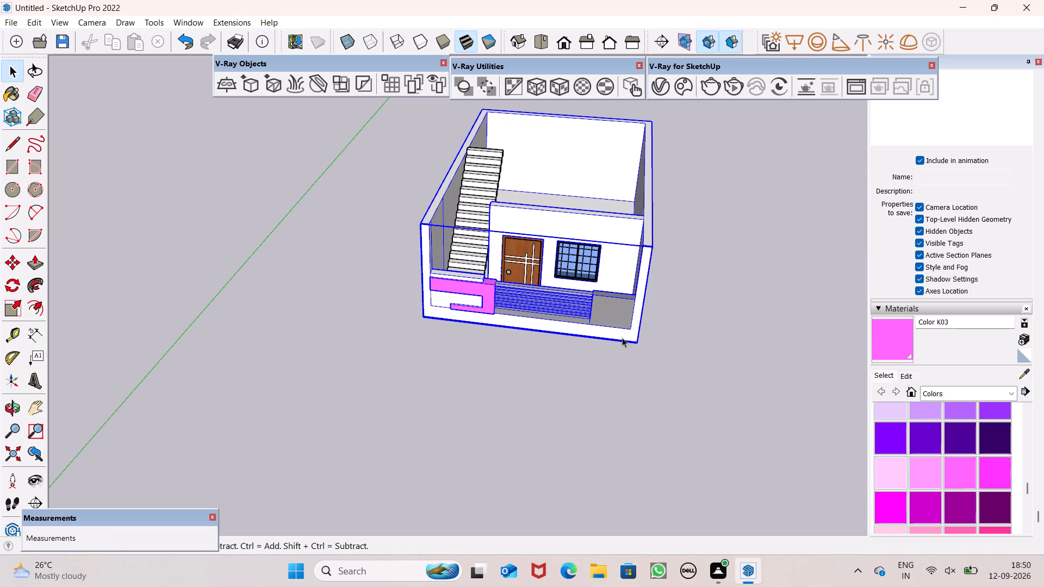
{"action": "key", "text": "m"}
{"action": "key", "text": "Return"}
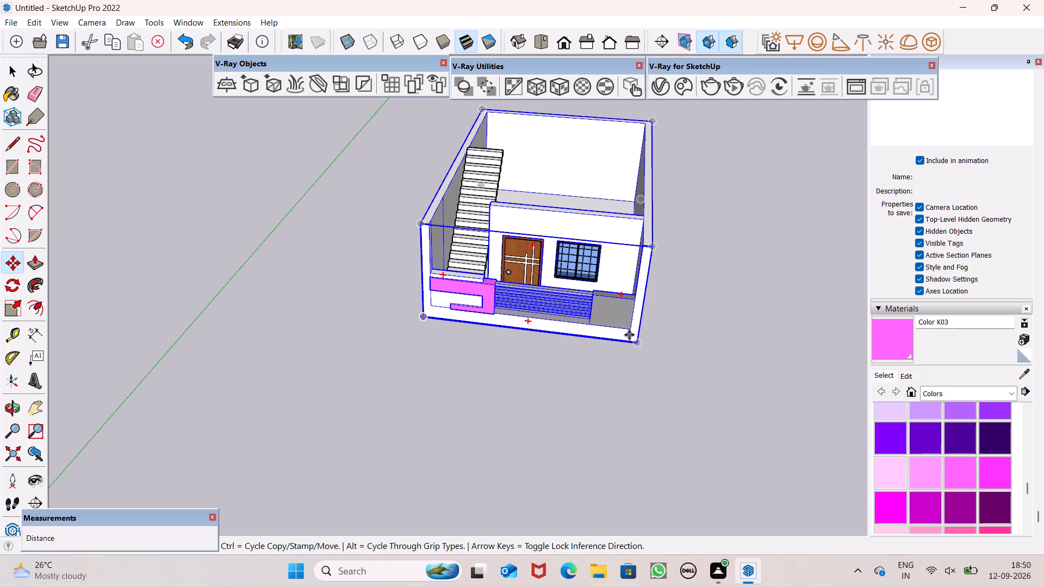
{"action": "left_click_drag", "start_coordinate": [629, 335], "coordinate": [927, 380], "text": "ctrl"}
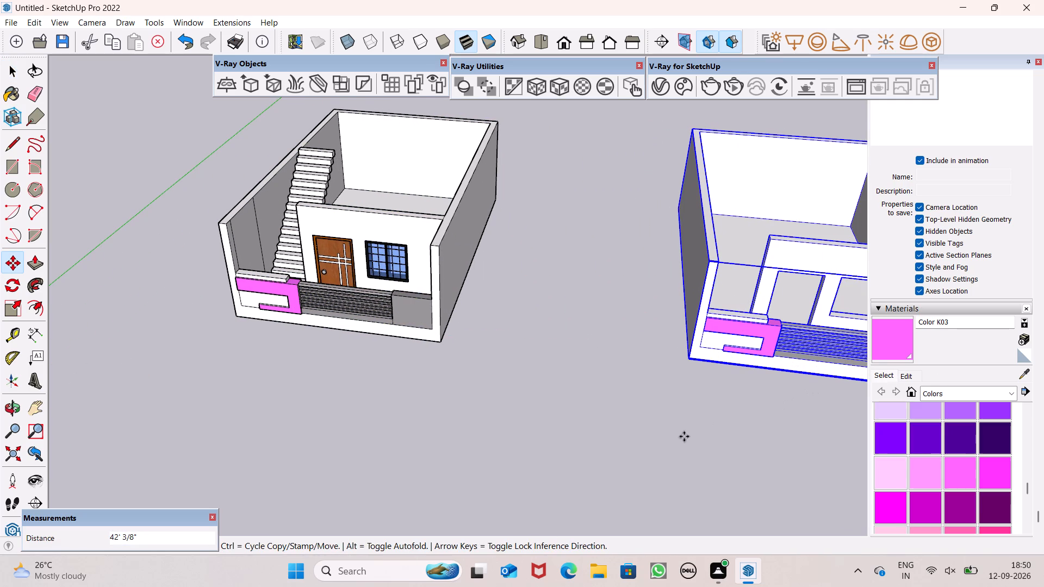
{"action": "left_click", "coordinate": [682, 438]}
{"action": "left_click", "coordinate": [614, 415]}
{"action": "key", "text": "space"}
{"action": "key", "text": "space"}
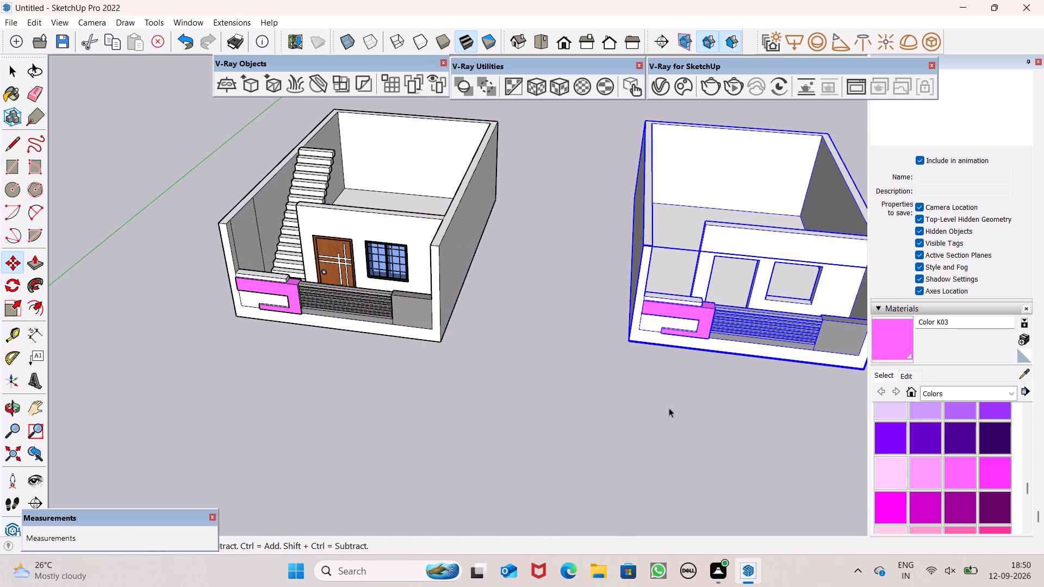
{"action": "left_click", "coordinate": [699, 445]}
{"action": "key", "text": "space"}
Examine the copied house against the original from several angles, including inside the copied group.
{"action": "scroll", "coordinate": [703, 386], "scroll_direction": "down", "scroll_amount": 2}
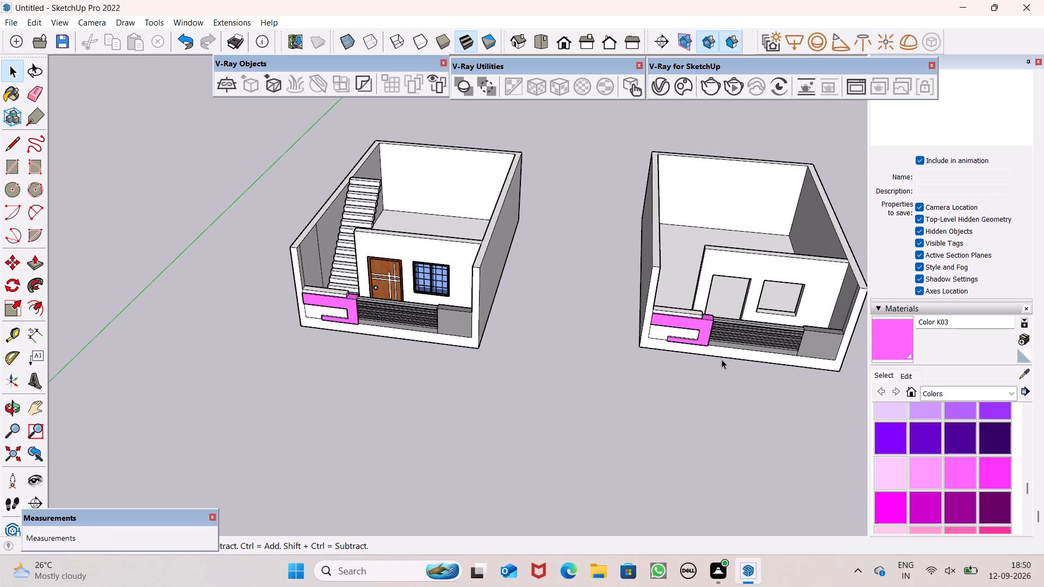
{"action": "scroll", "coordinate": [715, 286], "scroll_direction": "down", "scroll_amount": 7}
{"action": "scroll", "coordinate": [796, 303], "scroll_direction": "up", "scroll_amount": 12}
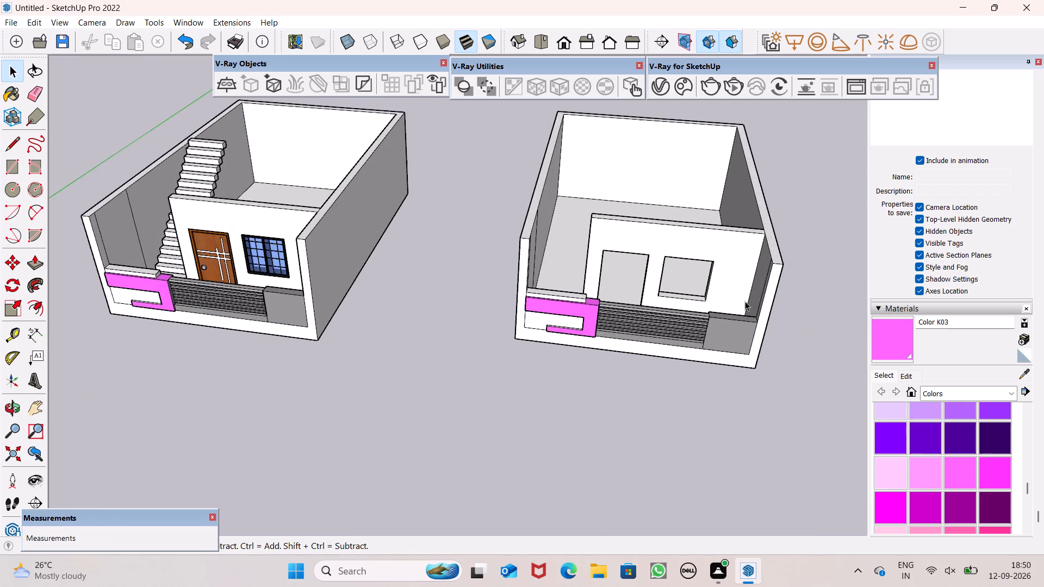
{"action": "scroll", "coordinate": [744, 301], "scroll_direction": "down", "scroll_amount": 5}
{"action": "middle_click_drag", "start_coordinate": [733, 304], "coordinate": [535, 448]}
{"action": "double_click", "coordinate": [687, 375]}
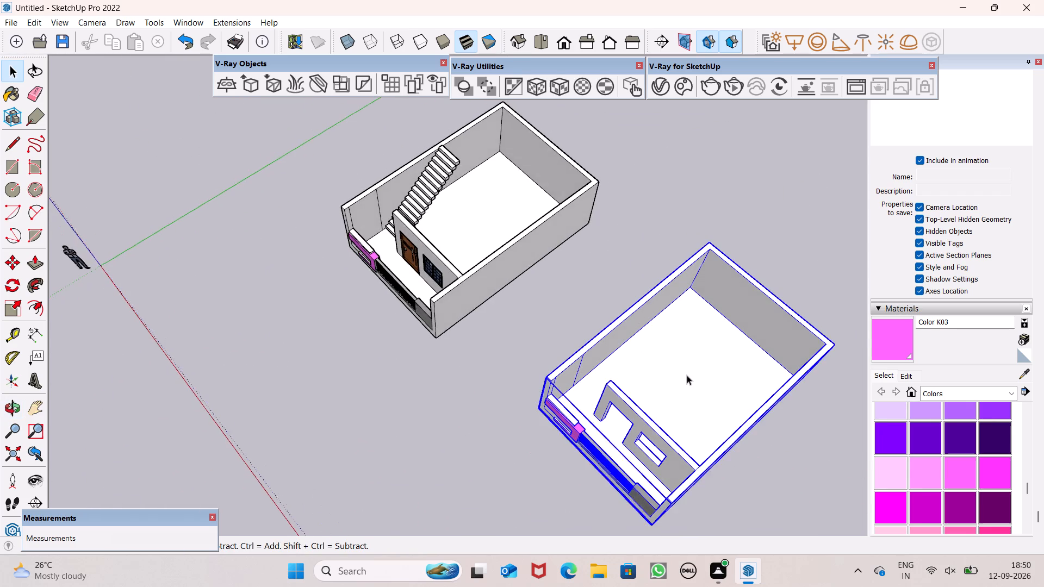
{"action": "left_click", "coordinate": [638, 430]}
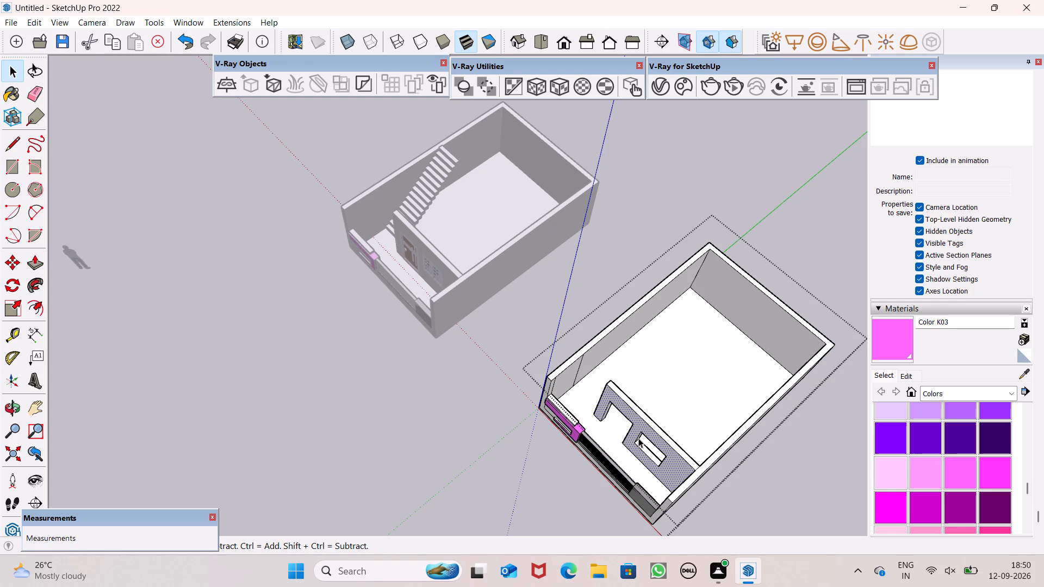
{"action": "key", "text": "space"}
{"action": "left_click", "coordinate": [529, 483]}
{"action": "left_click", "coordinate": [683, 402]}
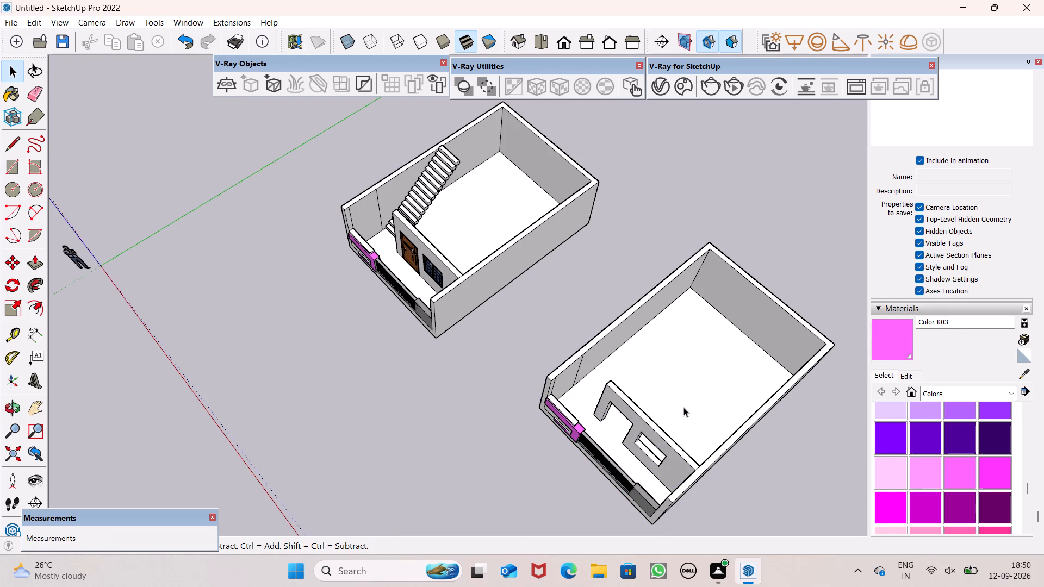
{"action": "left_click", "coordinate": [680, 492]}
{"action": "right_click", "coordinate": [686, 487]}
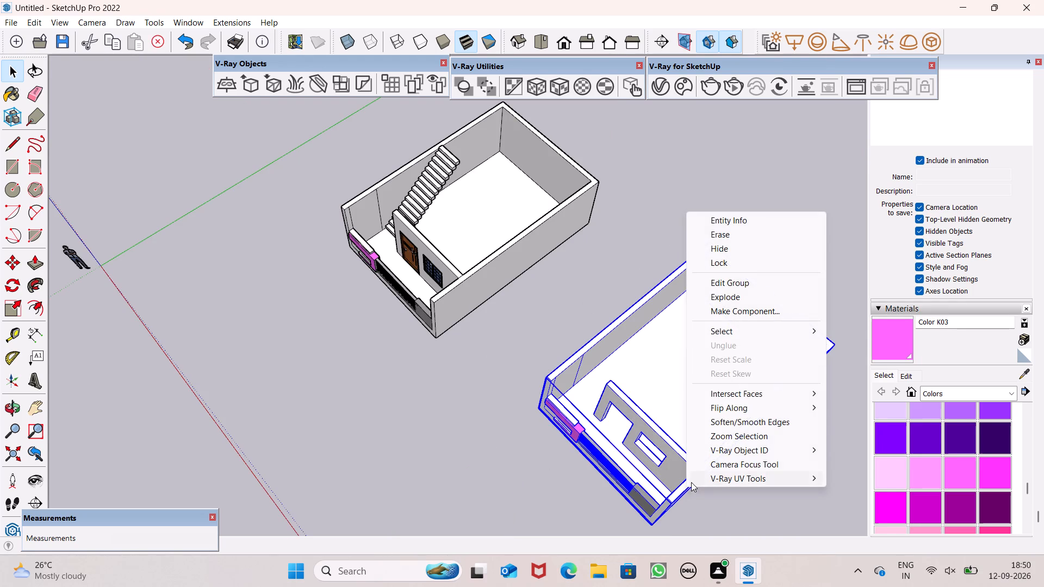
{"action": "left_click", "coordinate": [458, 505]}
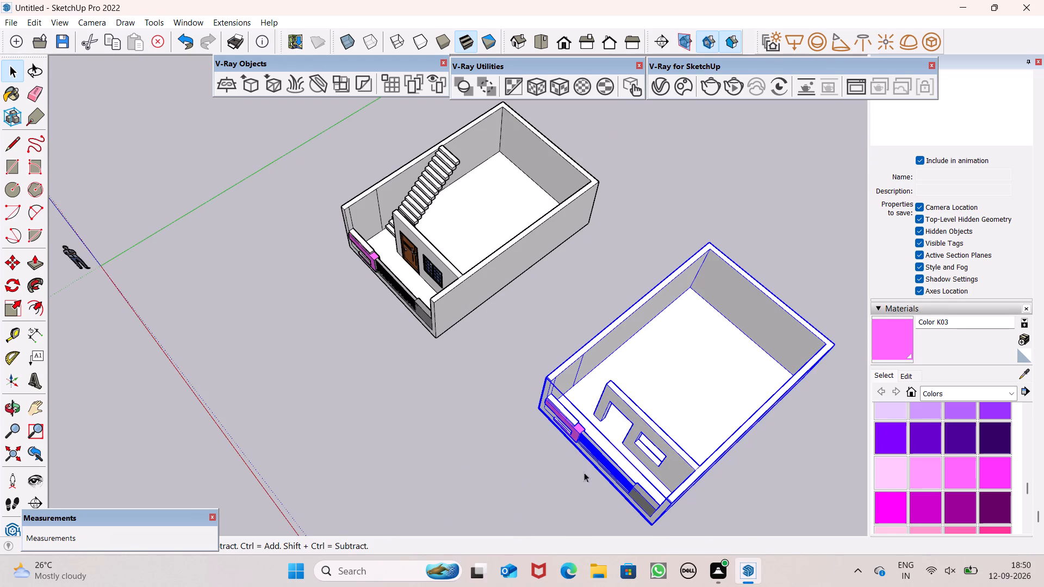
{"action": "scroll", "coordinate": [661, 450], "scroll_direction": "down", "scroll_amount": 2}
{"action": "middle_click_drag", "start_coordinate": [686, 472], "coordinate": [835, 436]}
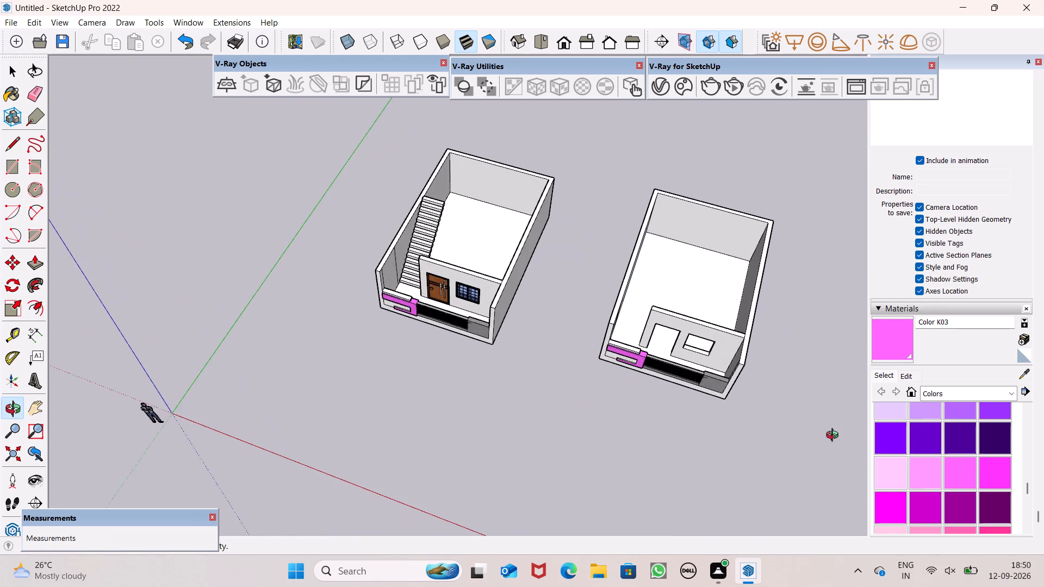
{"action": "middle_click_drag", "start_coordinate": [835, 436], "coordinate": [845, 427]}
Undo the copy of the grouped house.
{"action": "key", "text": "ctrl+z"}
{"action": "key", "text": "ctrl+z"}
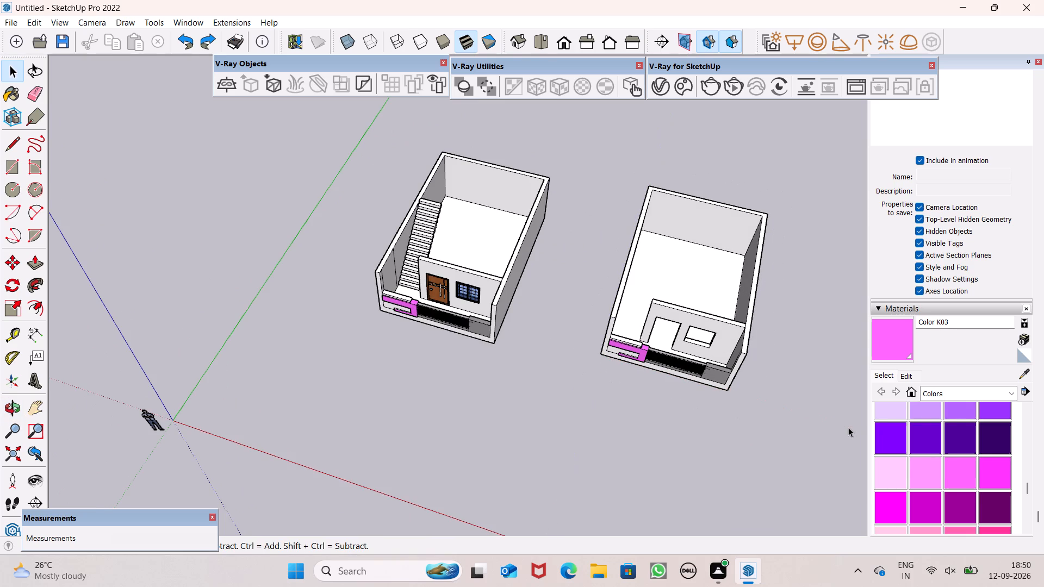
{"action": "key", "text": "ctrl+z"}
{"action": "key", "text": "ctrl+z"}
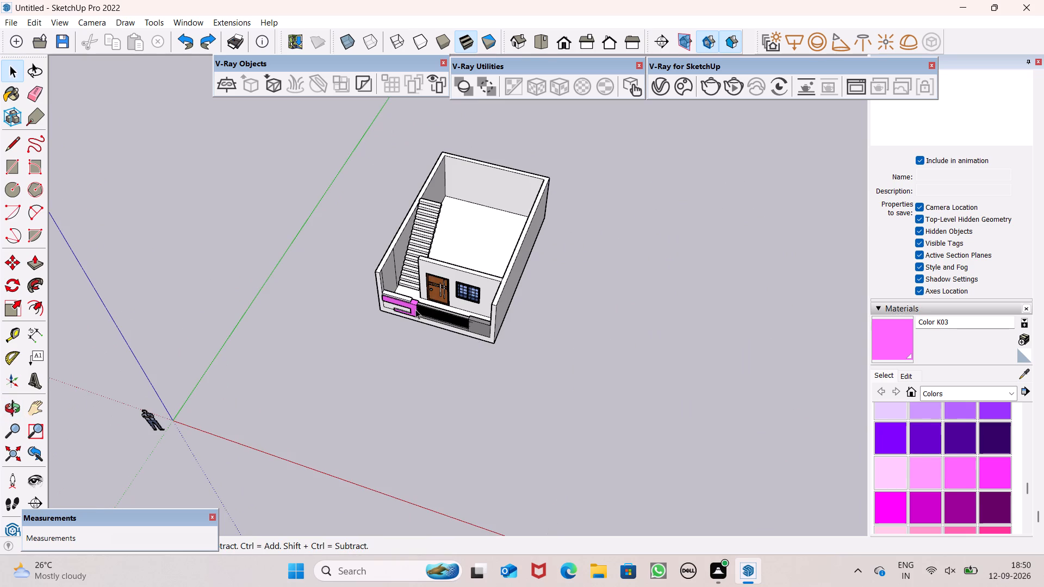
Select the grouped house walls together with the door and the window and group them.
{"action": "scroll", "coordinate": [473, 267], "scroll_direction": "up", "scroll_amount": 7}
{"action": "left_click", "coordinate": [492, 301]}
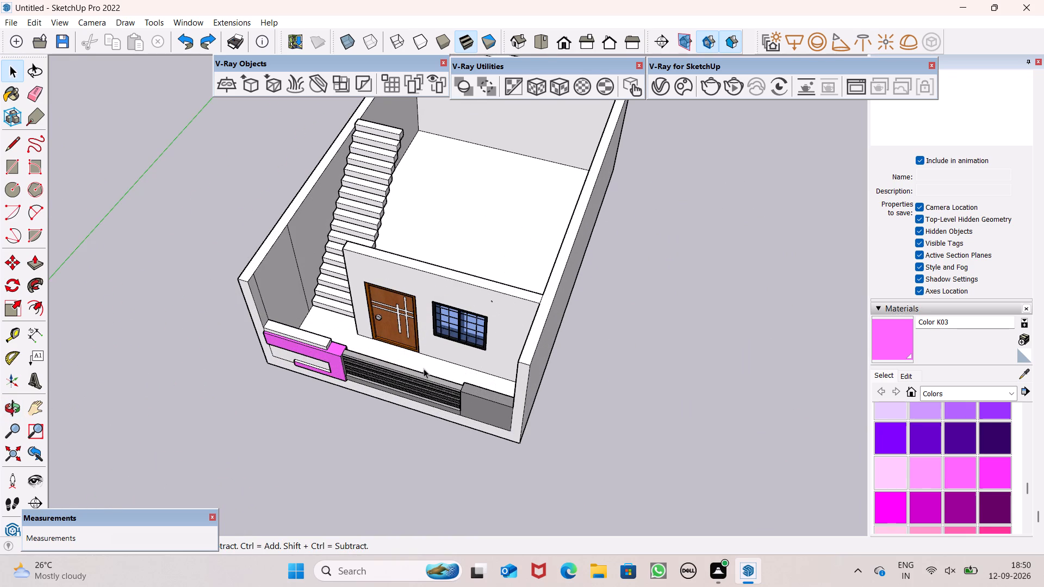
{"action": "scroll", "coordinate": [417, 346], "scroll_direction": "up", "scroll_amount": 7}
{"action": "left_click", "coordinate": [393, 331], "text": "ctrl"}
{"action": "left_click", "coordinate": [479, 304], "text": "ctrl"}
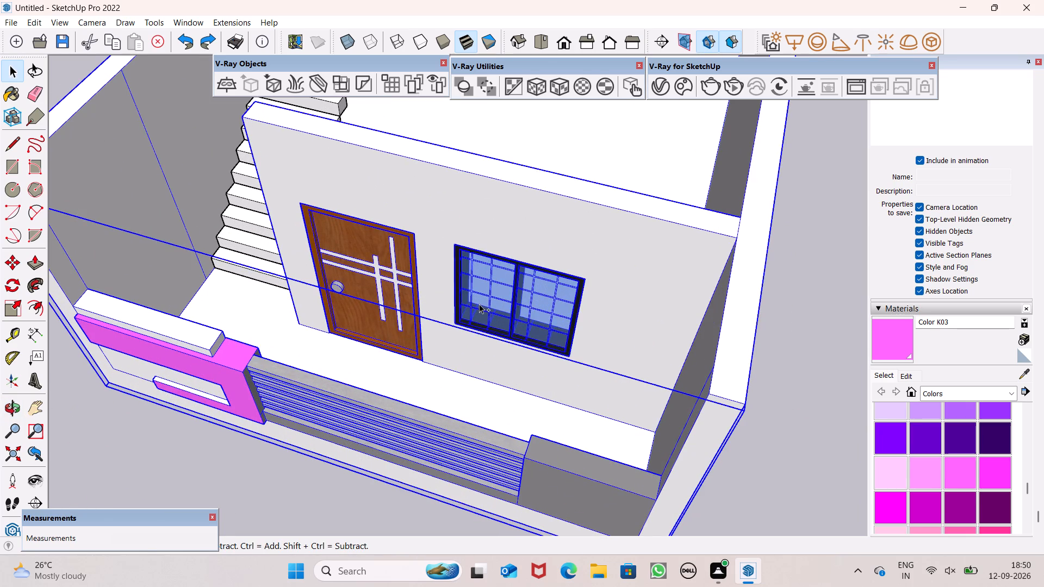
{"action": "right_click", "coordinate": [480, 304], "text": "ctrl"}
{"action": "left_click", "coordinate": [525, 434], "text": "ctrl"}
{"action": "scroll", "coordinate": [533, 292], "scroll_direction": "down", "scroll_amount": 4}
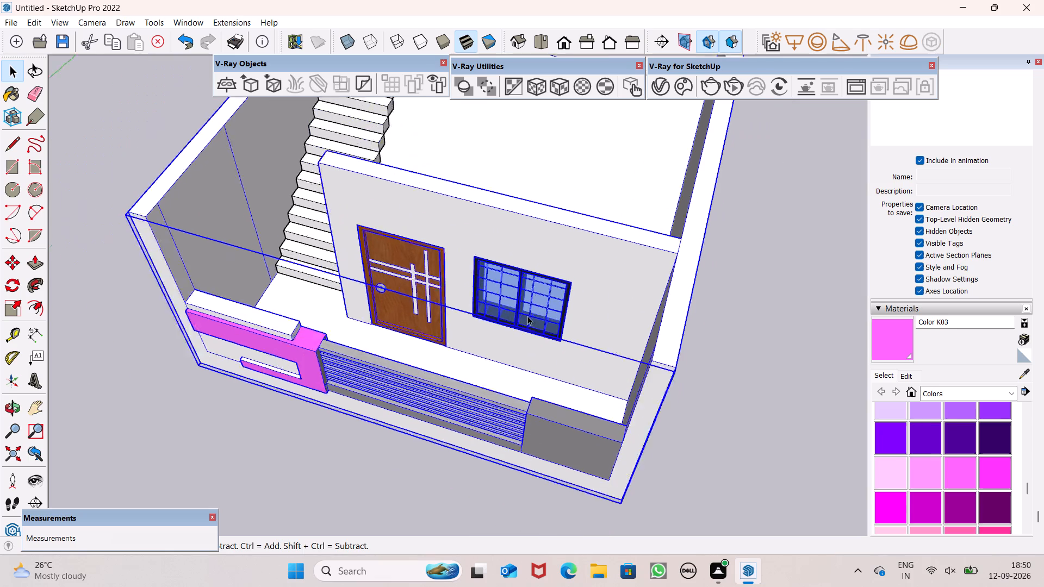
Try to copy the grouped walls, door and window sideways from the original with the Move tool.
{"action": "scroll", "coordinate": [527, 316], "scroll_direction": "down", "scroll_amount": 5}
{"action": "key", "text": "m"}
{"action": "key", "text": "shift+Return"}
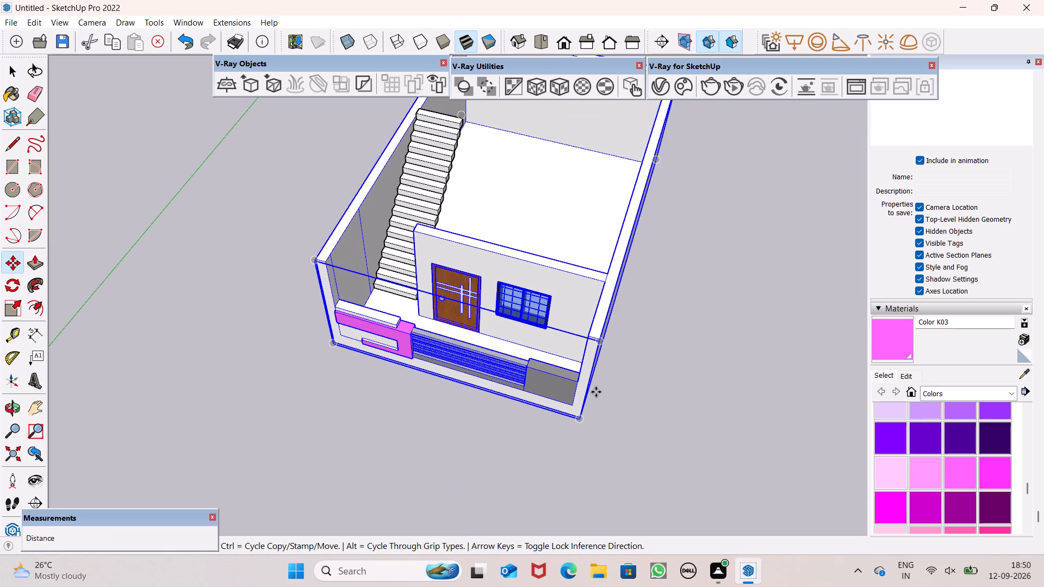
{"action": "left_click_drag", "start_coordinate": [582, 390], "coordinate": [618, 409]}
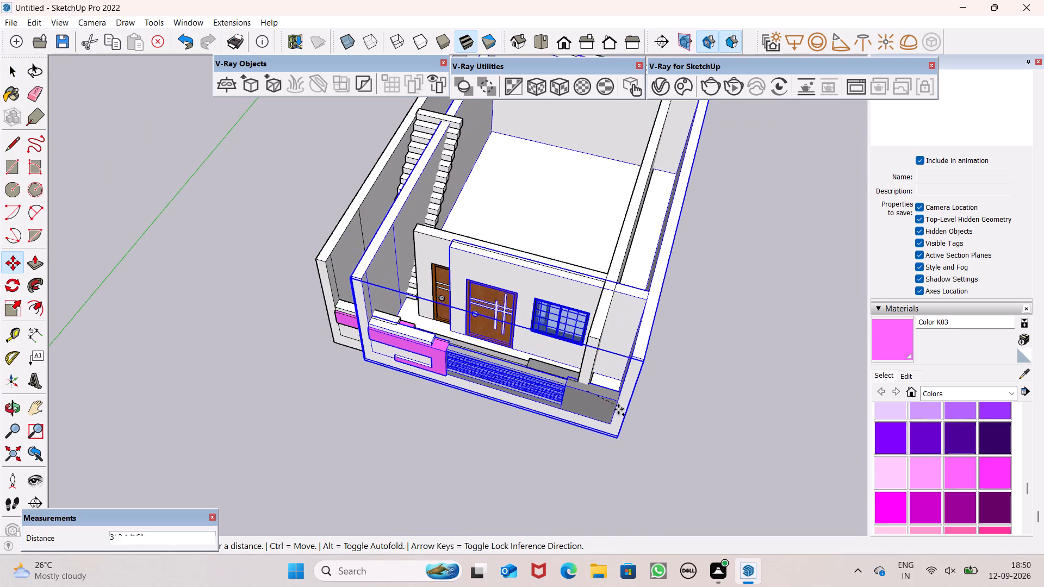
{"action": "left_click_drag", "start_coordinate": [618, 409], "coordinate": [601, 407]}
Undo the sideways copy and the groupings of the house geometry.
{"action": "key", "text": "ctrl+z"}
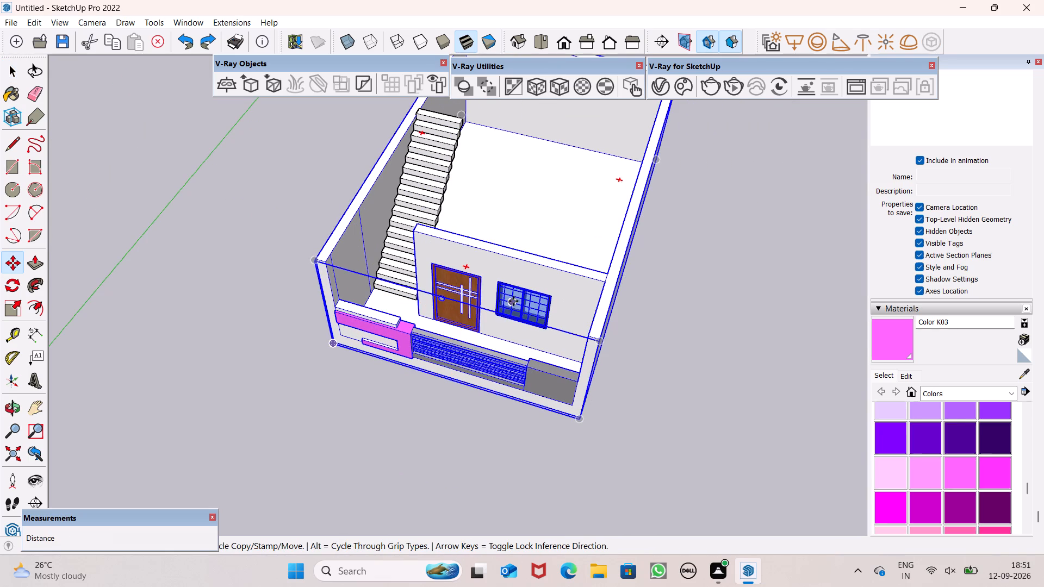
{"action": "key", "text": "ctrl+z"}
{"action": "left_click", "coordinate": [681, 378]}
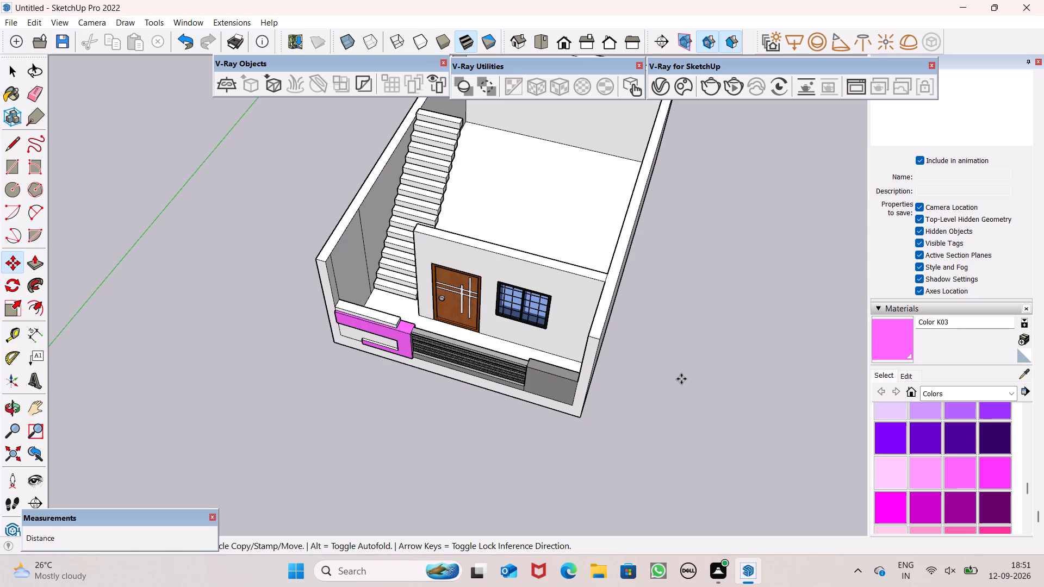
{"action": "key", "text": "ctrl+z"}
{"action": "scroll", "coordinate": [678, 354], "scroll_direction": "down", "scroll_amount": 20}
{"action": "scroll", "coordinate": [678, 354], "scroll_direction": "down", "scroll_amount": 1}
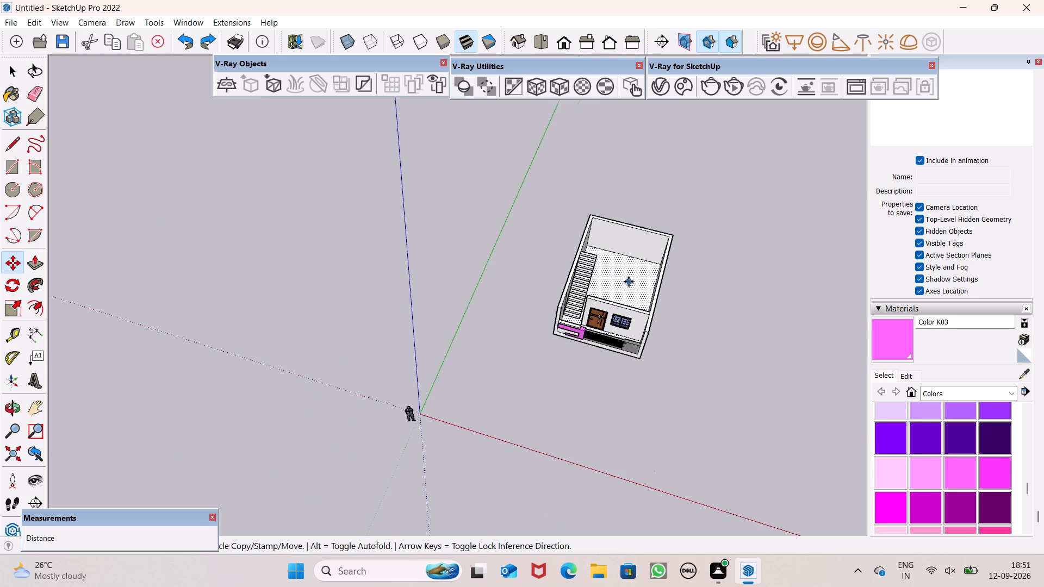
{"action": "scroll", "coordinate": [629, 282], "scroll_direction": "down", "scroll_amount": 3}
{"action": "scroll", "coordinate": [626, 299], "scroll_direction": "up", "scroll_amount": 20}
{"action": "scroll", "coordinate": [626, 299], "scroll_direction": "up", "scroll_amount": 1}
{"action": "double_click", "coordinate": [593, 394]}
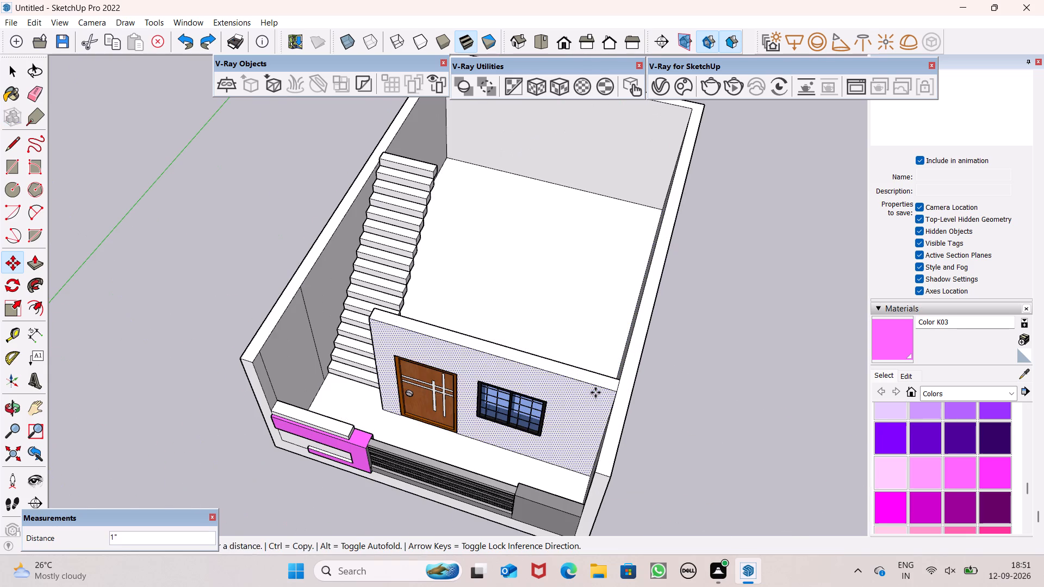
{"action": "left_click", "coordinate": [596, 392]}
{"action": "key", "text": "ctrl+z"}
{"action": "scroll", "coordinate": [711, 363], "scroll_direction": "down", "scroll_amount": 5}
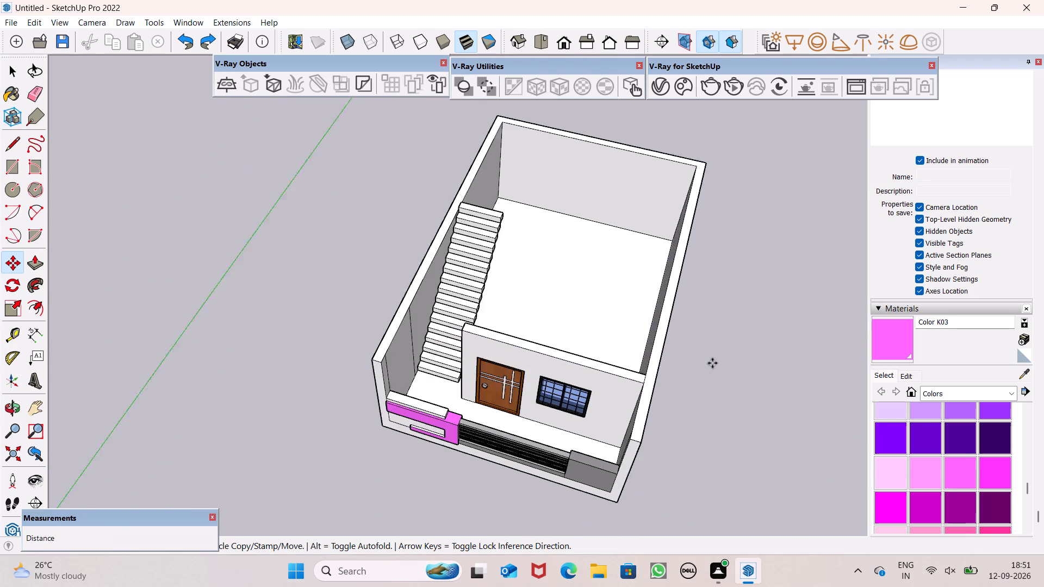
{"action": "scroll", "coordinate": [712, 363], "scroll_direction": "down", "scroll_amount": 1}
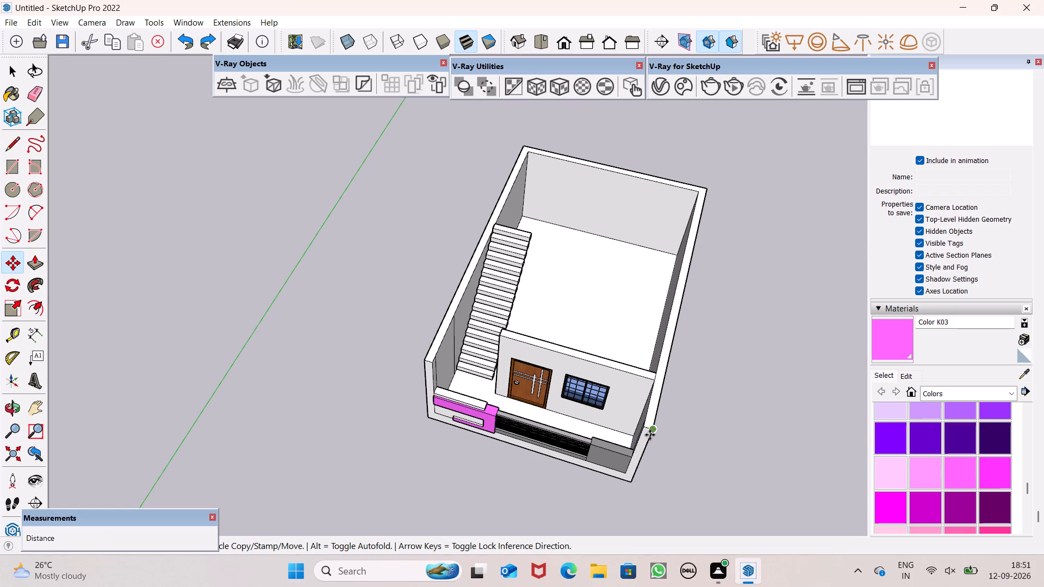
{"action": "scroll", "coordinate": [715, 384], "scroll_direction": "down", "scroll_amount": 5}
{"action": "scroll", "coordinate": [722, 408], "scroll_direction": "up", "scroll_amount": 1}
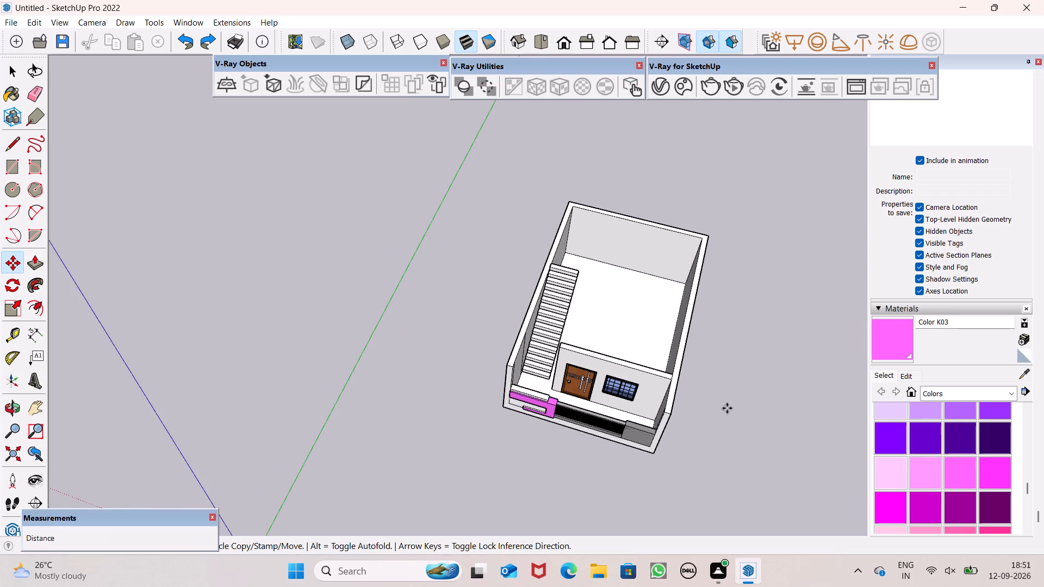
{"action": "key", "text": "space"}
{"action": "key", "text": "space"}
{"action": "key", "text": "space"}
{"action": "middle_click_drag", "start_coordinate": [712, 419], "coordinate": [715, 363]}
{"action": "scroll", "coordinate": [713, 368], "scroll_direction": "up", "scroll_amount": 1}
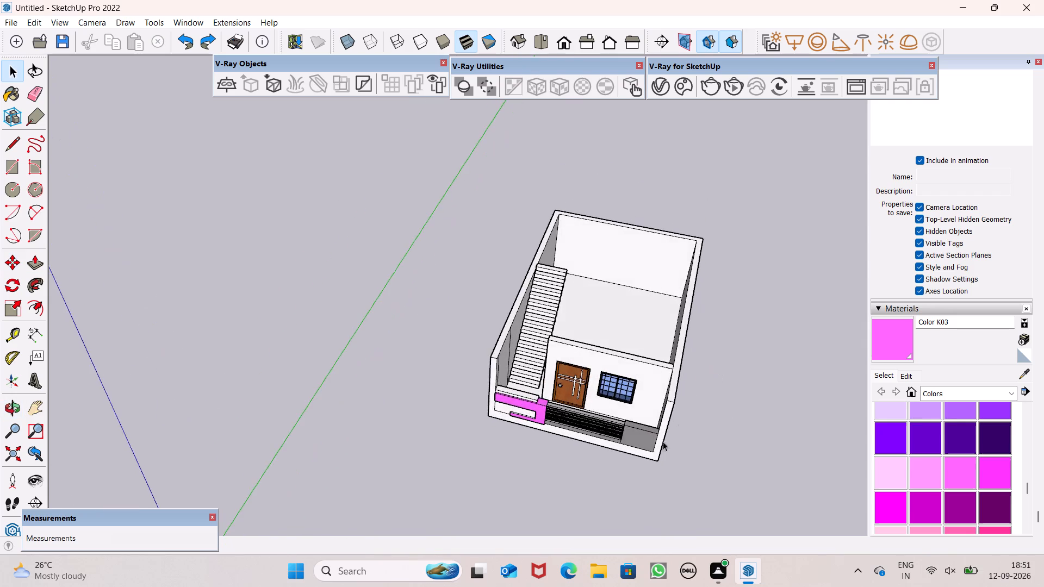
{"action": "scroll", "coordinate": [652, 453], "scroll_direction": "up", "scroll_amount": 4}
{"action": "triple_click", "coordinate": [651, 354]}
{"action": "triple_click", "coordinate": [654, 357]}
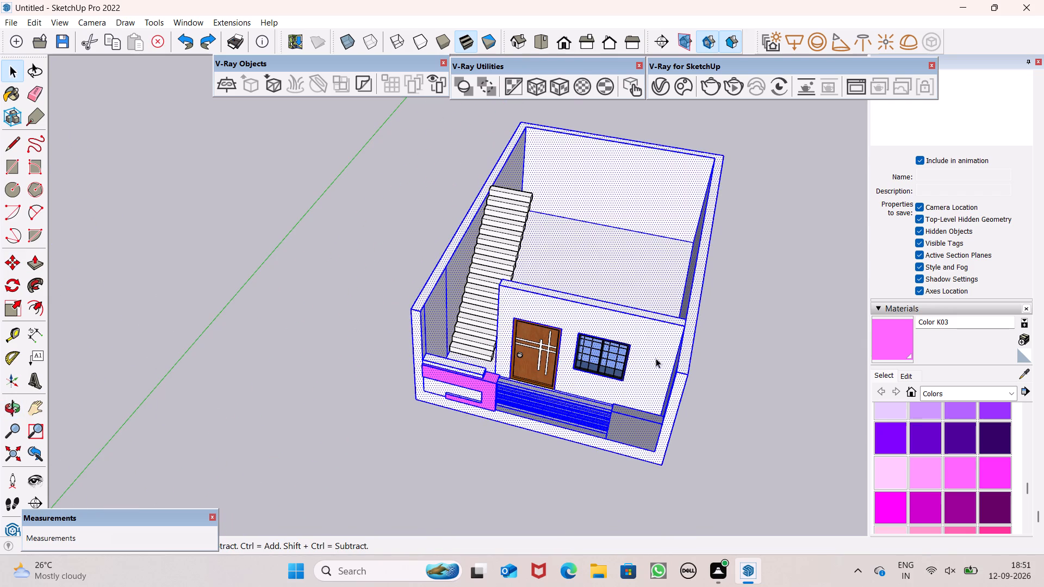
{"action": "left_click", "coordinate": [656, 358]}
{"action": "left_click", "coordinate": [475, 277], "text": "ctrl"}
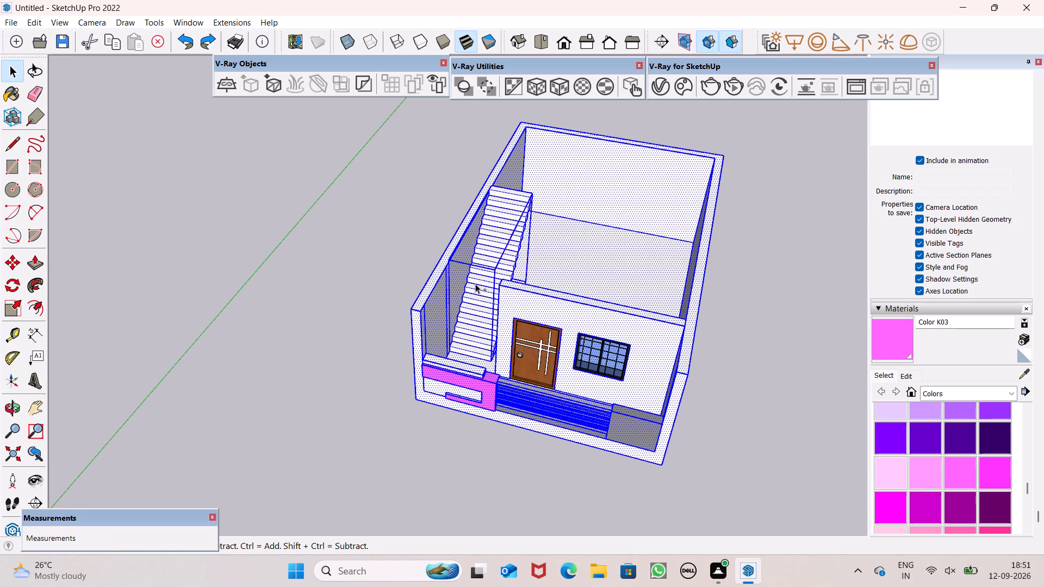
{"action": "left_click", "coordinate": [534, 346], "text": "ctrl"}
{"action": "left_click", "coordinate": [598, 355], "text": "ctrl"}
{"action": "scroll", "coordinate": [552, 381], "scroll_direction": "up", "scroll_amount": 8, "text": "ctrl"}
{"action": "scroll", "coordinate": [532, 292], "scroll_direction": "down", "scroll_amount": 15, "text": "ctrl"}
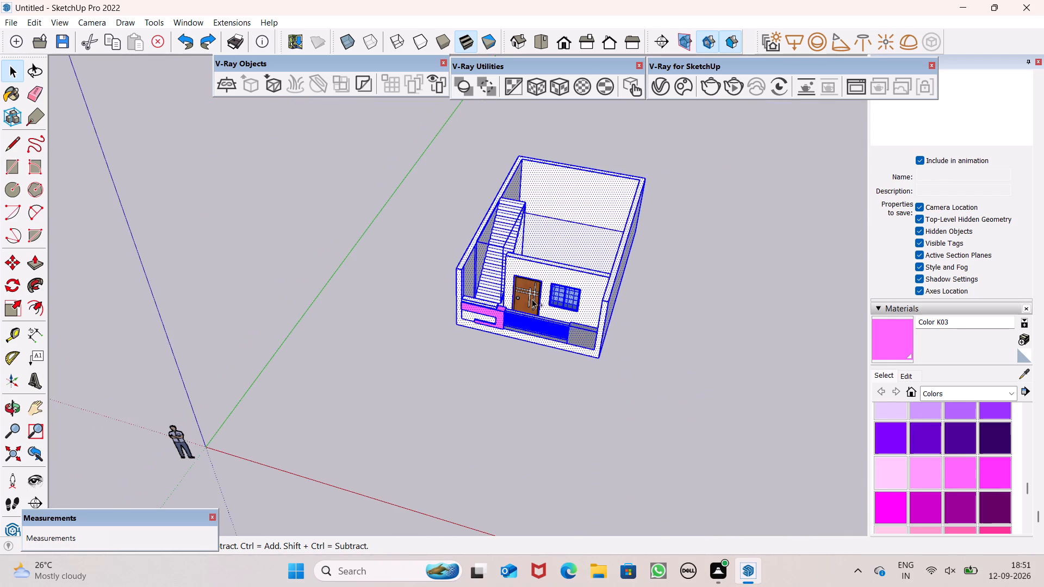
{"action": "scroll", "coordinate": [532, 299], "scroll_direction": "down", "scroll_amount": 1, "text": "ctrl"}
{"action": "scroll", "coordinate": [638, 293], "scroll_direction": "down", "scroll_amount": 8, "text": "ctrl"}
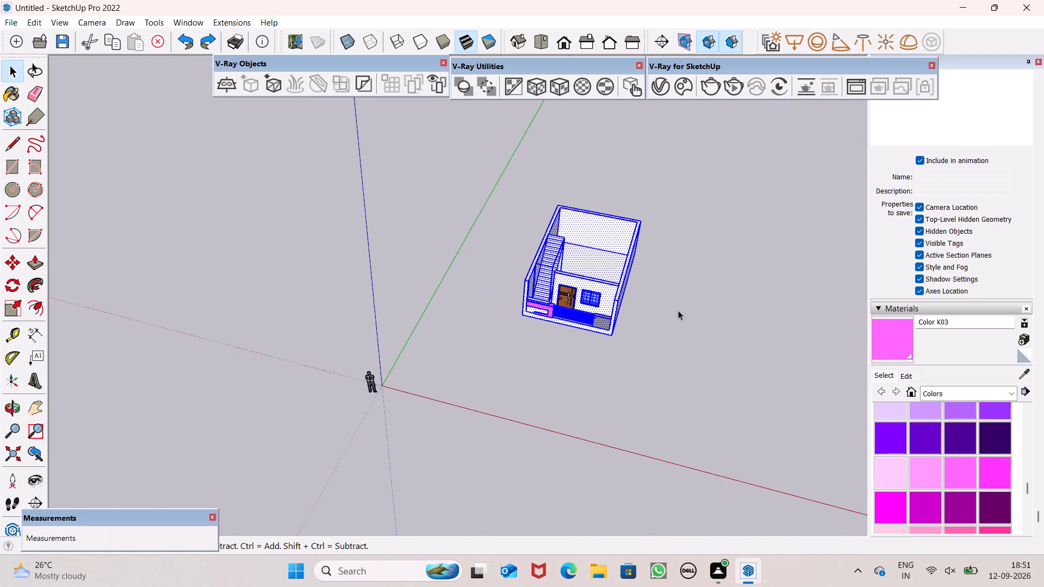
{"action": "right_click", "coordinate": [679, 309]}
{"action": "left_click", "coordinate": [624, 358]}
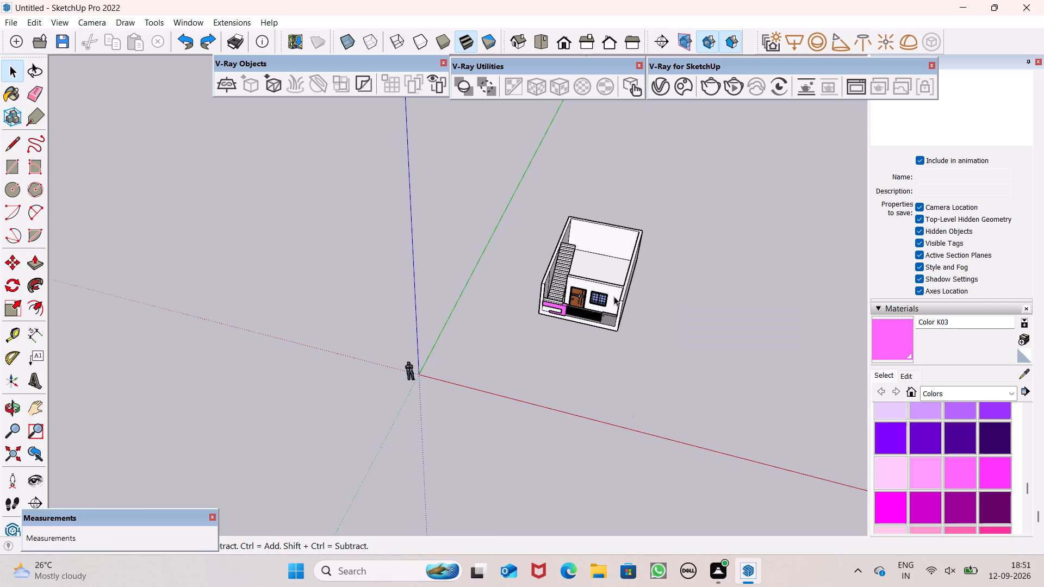
Select the house walls together with the window, door and staircase and make them one group.
{"action": "scroll", "coordinate": [607, 291], "scroll_direction": "up", "scroll_amount": 13}
{"action": "triple_click", "coordinate": [591, 255]}
{"action": "left_click", "coordinate": [593, 256]}
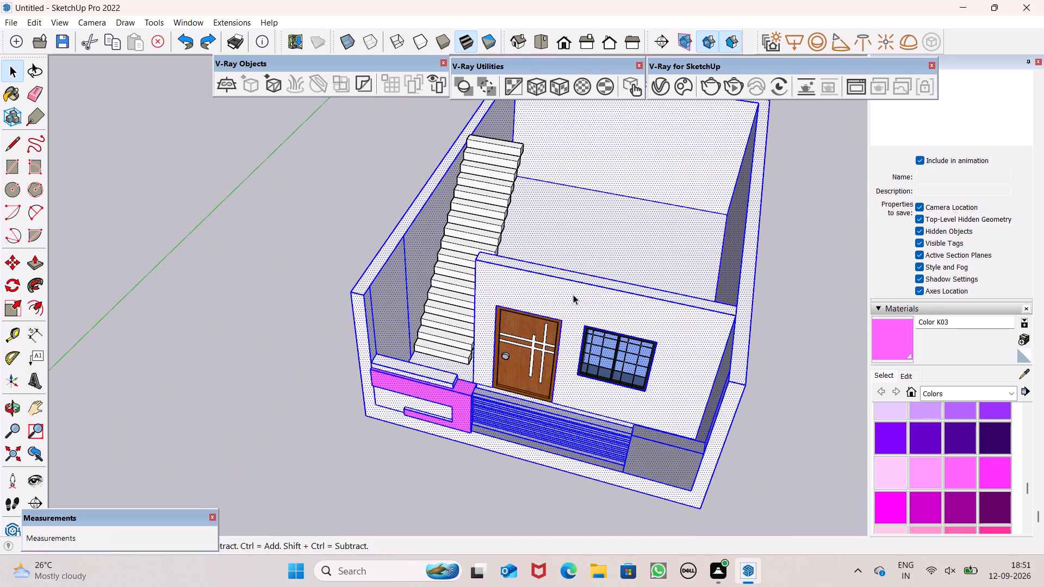
{"action": "left_click", "coordinate": [614, 349], "text": "ctrl"}
{"action": "left_click", "coordinate": [535, 358], "text": "ctrl"}
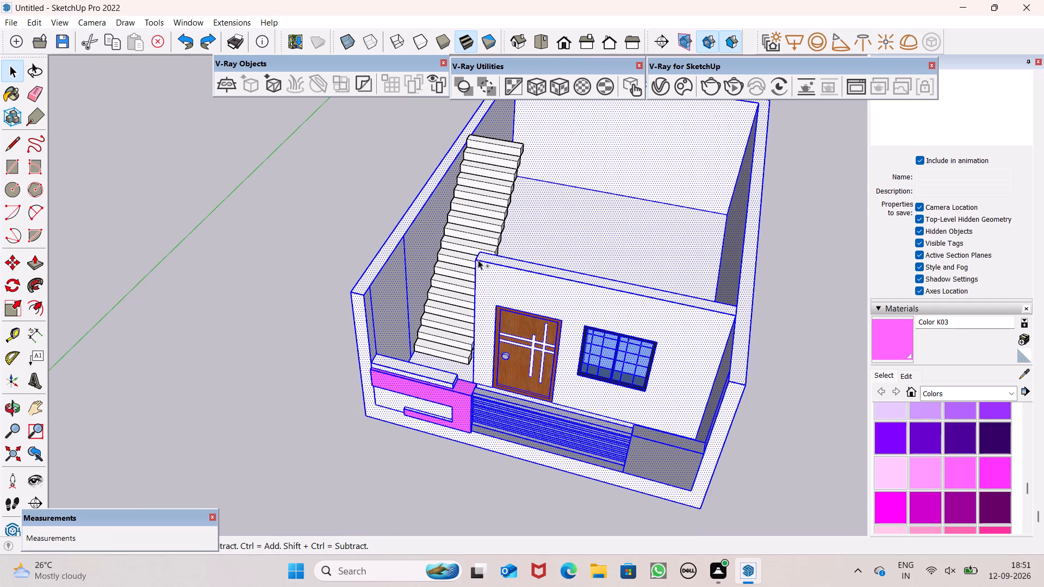
{"action": "left_click", "coordinate": [470, 251], "text": "ctrl"}
{"action": "right_click", "coordinate": [476, 254], "text": "ctrl"}
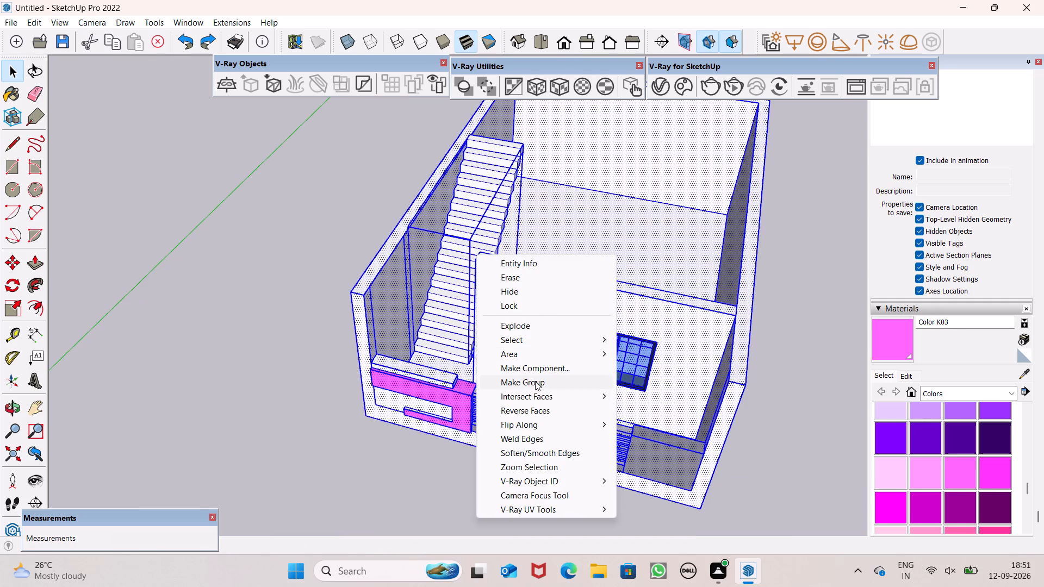
{"action": "left_click", "coordinate": [535, 381], "text": "ctrl"}
Copy the grouped house about 25' 2" sideways with the Move tool, placing it beside the original.
{"action": "scroll", "coordinate": [487, 297], "scroll_direction": "down", "scroll_amount": 12}
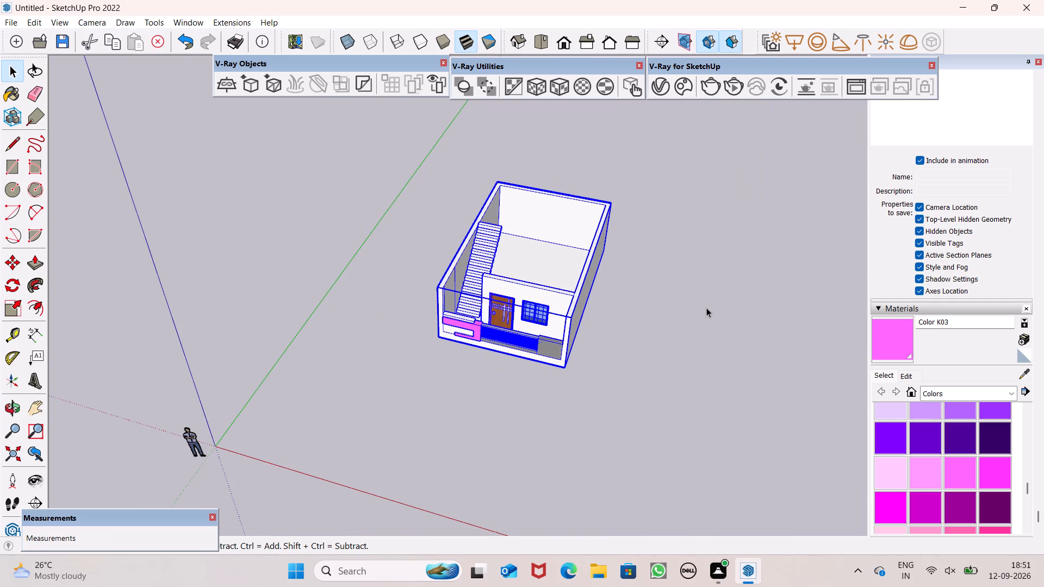
{"action": "key", "text": "m"}
{"action": "key", "text": "Return"}
{"action": "left_click_drag", "start_coordinate": [535, 334], "coordinate": [544, 338]}
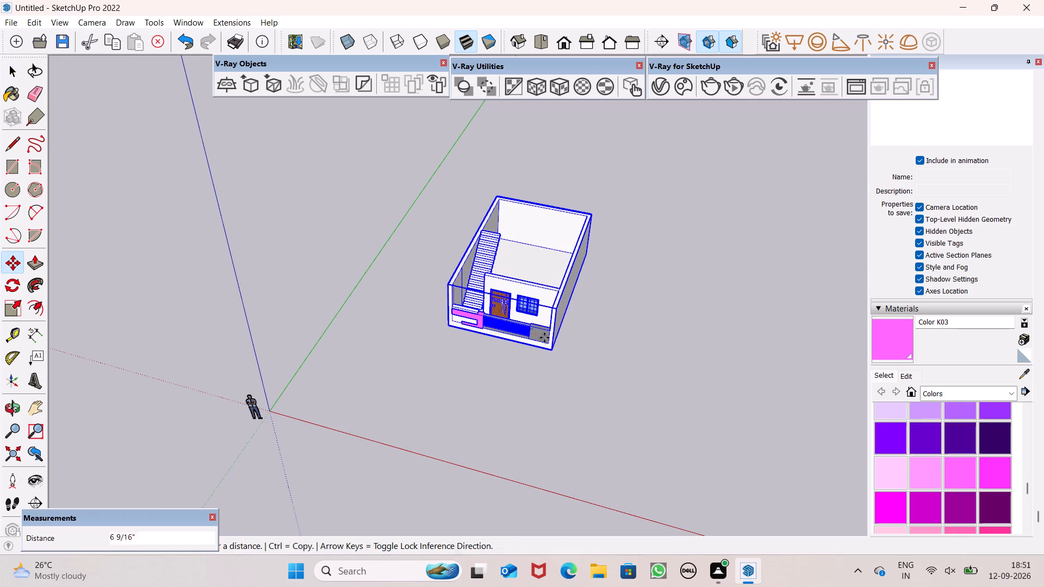
{"action": "left_click_drag", "start_coordinate": [544, 338], "coordinate": [678, 362]}
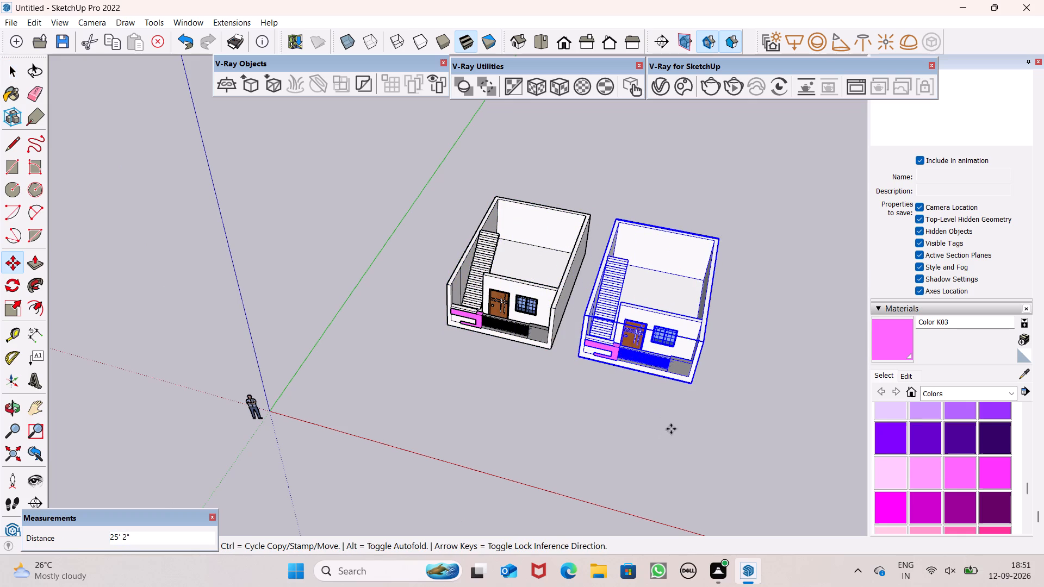
{"action": "left_click", "coordinate": [674, 423]}
{"action": "key", "text": "space"}
{"action": "key", "text": "space"}
{"action": "left_click", "coordinate": [682, 409]}
Explode the copied house group beside the original.
{"action": "scroll", "coordinate": [693, 280], "scroll_direction": "up", "scroll_amount": 4}
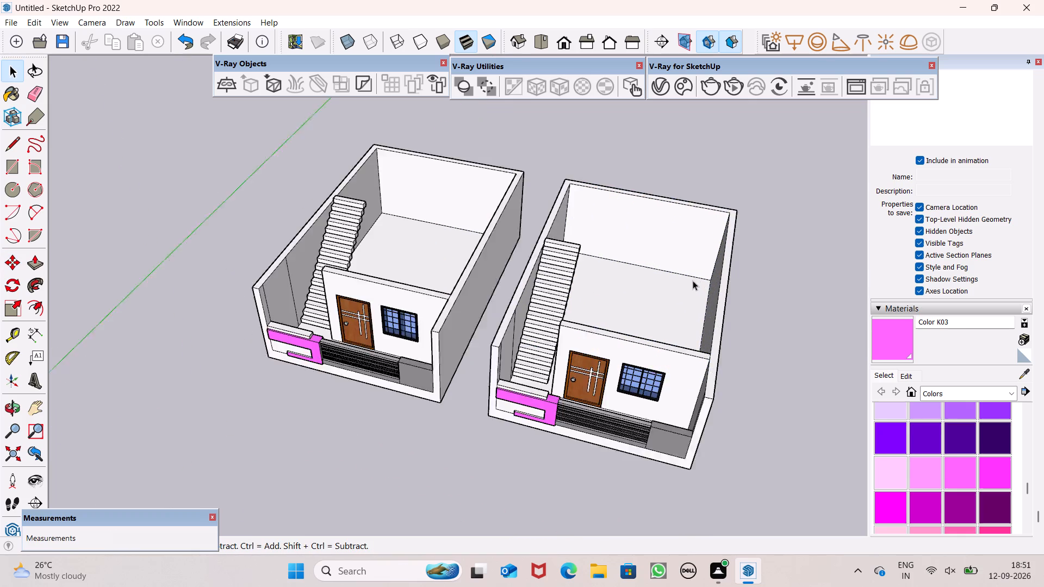
{"action": "scroll", "coordinate": [693, 280], "scroll_direction": "up", "scroll_amount": 2}
{"action": "middle_click_drag", "start_coordinate": [705, 297], "coordinate": [670, 416]}
{"action": "left_click", "coordinate": [701, 394]}
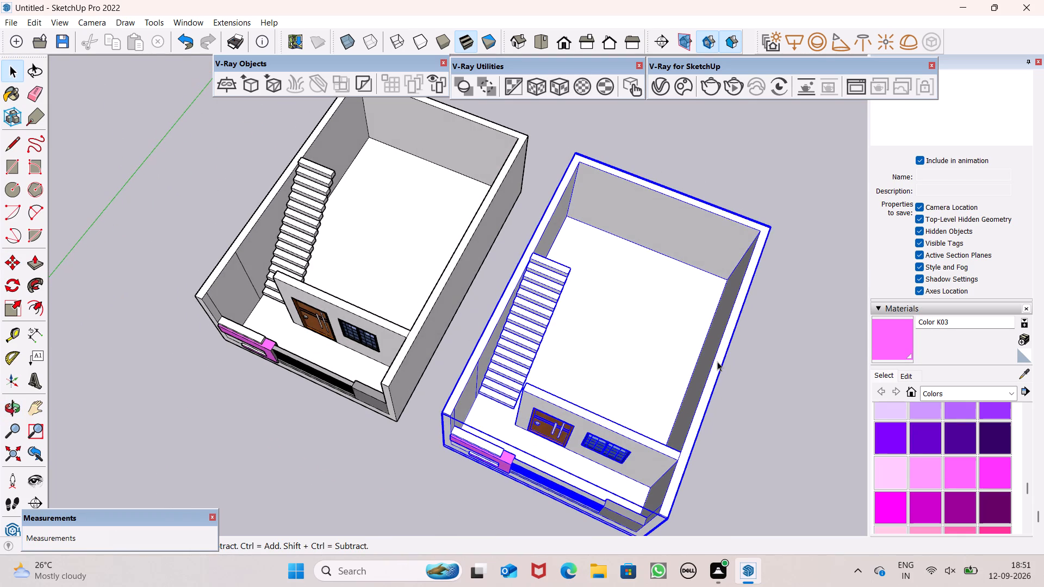
{"action": "right_click", "coordinate": [717, 361]}
{"action": "left_click", "coordinate": [765, 176]}
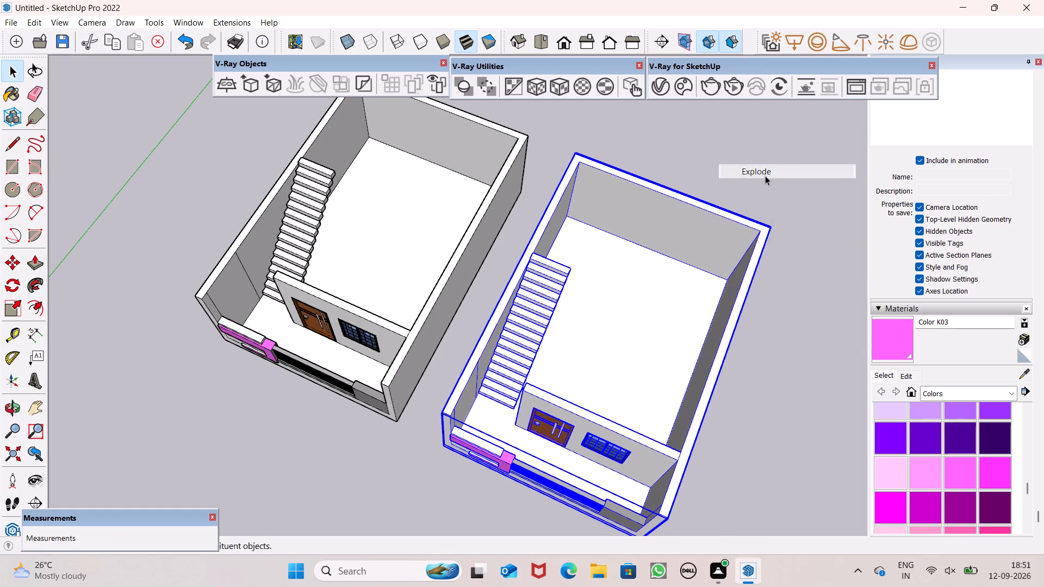
{"action": "left_click", "coordinate": [778, 327]}
{"action": "key", "text": "space"}
Copy the floor face and its edges out of the second house with the Move tool, placing them beside its outer side wall.
{"action": "left_click", "coordinate": [667, 340]}
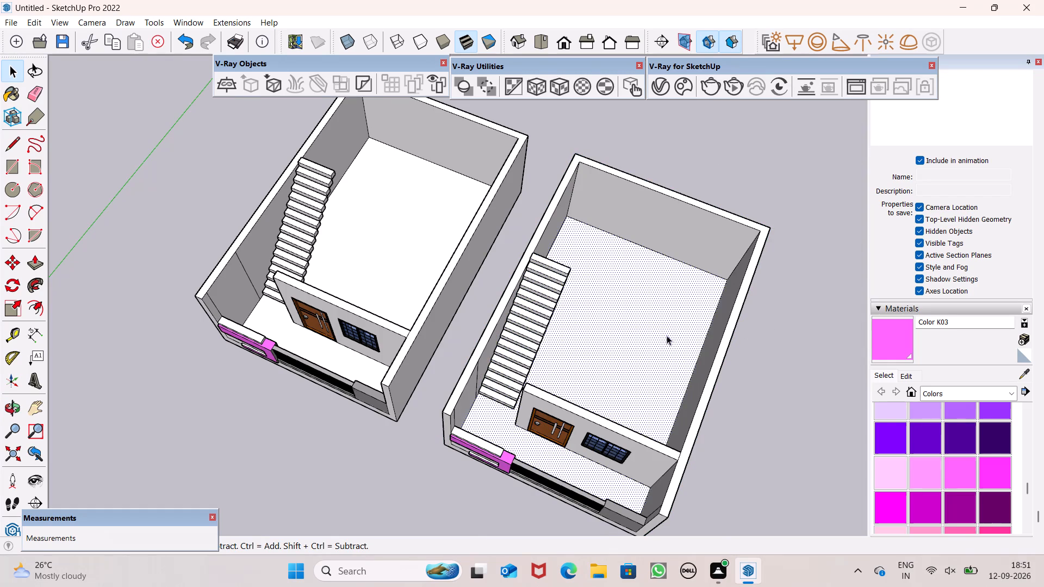
{"action": "scroll", "coordinate": [642, 276], "scroll_direction": "down", "scroll_amount": 6}
{"action": "middle_click_drag", "start_coordinate": [695, 347], "coordinate": [566, 404]}
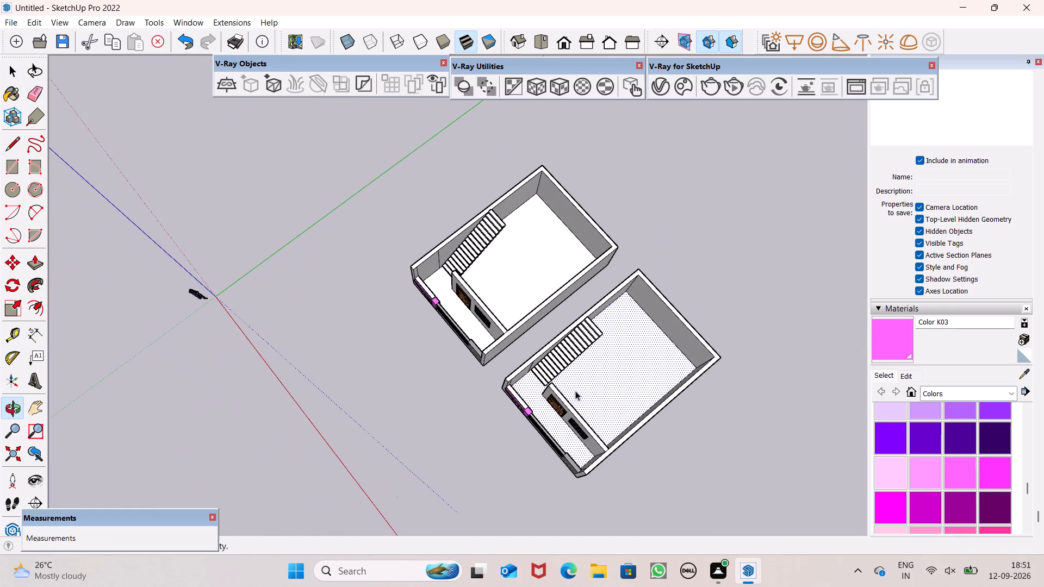
{"action": "double_click", "coordinate": [610, 365]}
{"action": "key", "text": "space"}
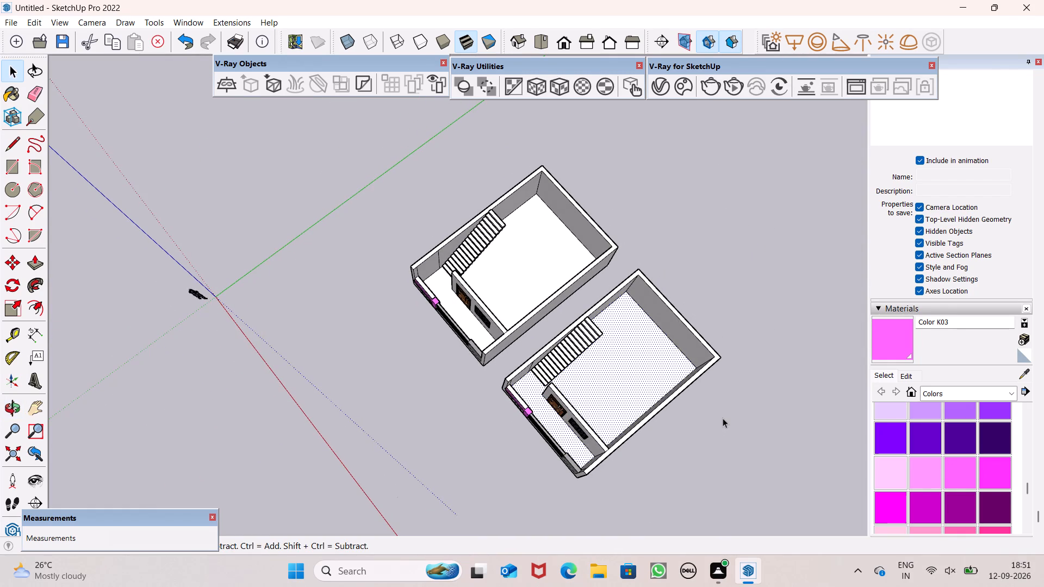
{"action": "key", "text": "space"}
{"action": "scroll", "coordinate": [709, 430], "scroll_direction": "up", "scroll_amount": 8}
{"action": "double_click", "coordinate": [552, 380]}
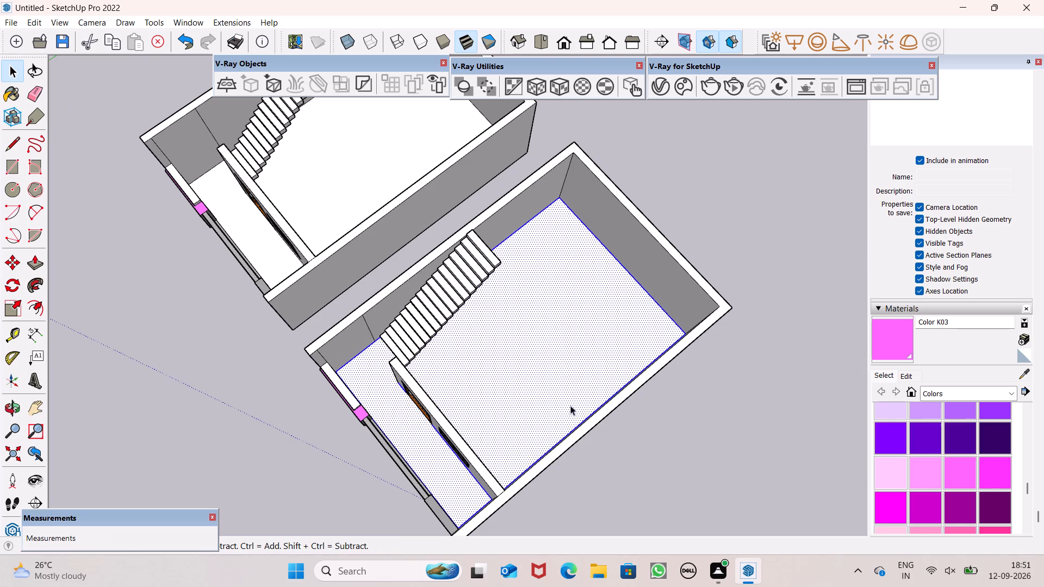
{"action": "key", "text": "m"}
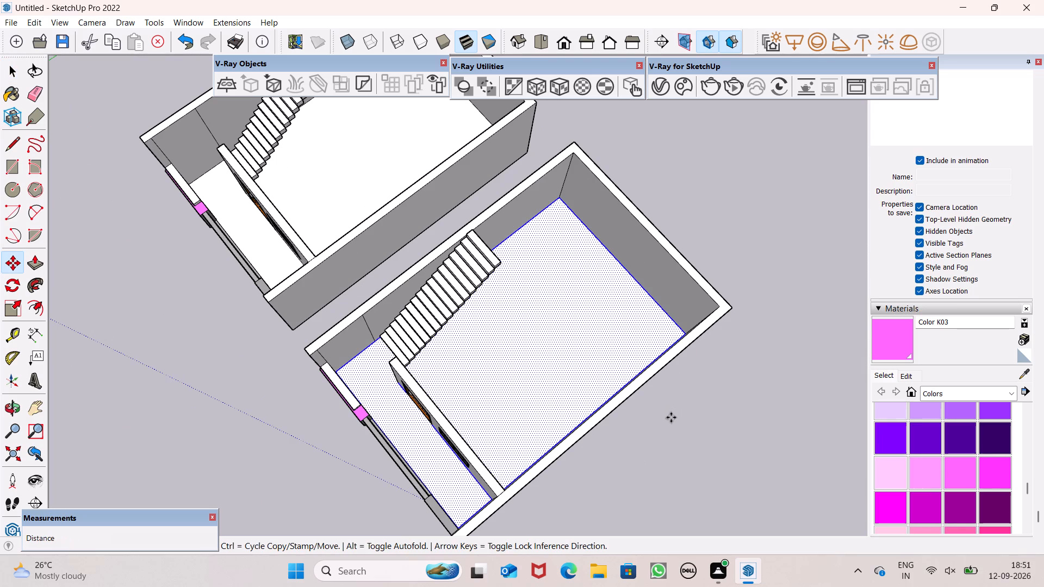
{"action": "key", "text": "Return"}
{"action": "left_click_drag", "start_coordinate": [545, 378], "coordinate": [751, 459]}
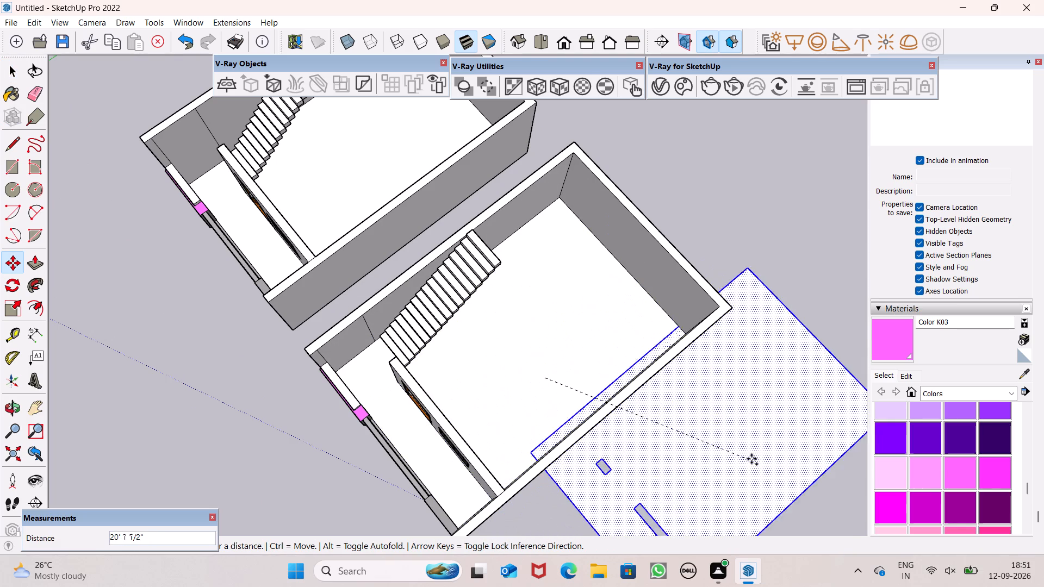
{"action": "left_click_drag", "start_coordinate": [751, 459], "coordinate": [802, 479]}
{"action": "scroll", "coordinate": [711, 320], "scroll_direction": "down", "scroll_amount": 7}
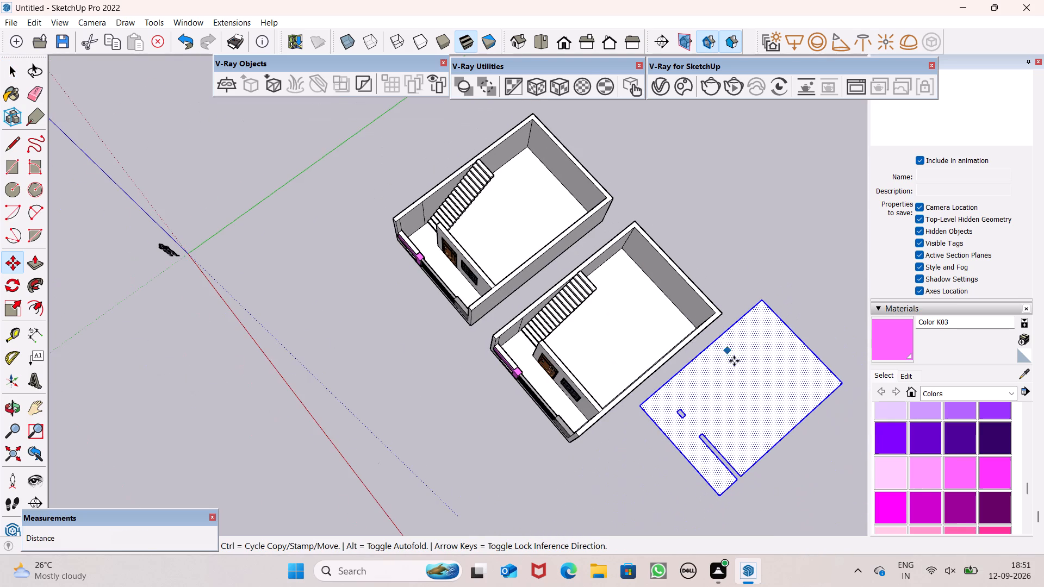
{"action": "key", "text": "space"}
Examine the copied floor face and its openings from several angles beside the two houses.
{"action": "middle_click_drag", "start_coordinate": [816, 500], "coordinate": [699, 365]}
{"action": "scroll", "coordinate": [704, 374], "scroll_direction": "up", "scroll_amount": 1}
{"action": "scroll", "coordinate": [693, 324], "scroll_direction": "down", "scroll_amount": 13}
{"action": "middle_click_drag", "start_coordinate": [738, 456], "coordinate": [635, 454]}
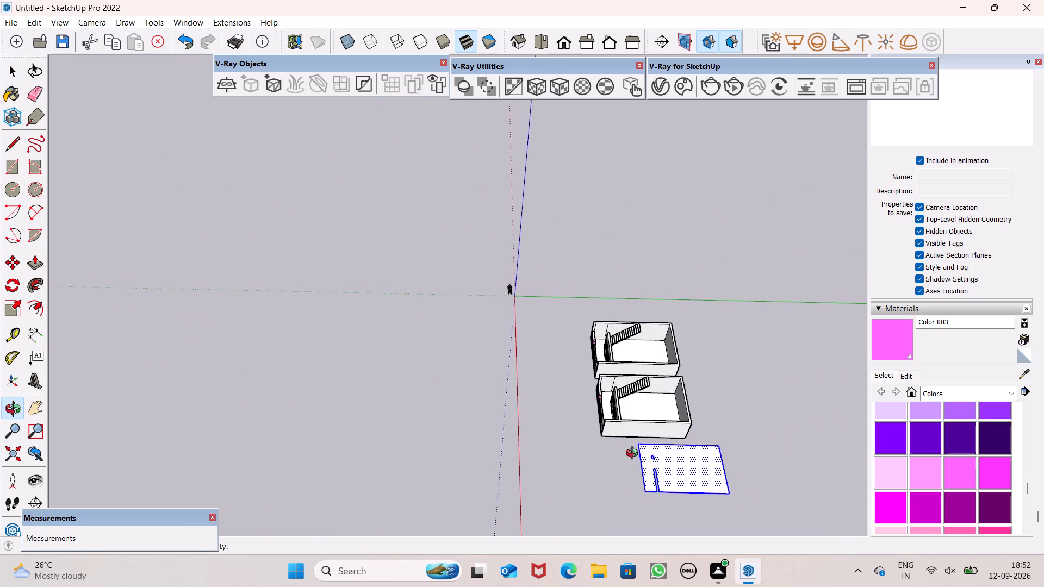
{"action": "middle_click_drag", "start_coordinate": [635, 454], "coordinate": [635, 435]}
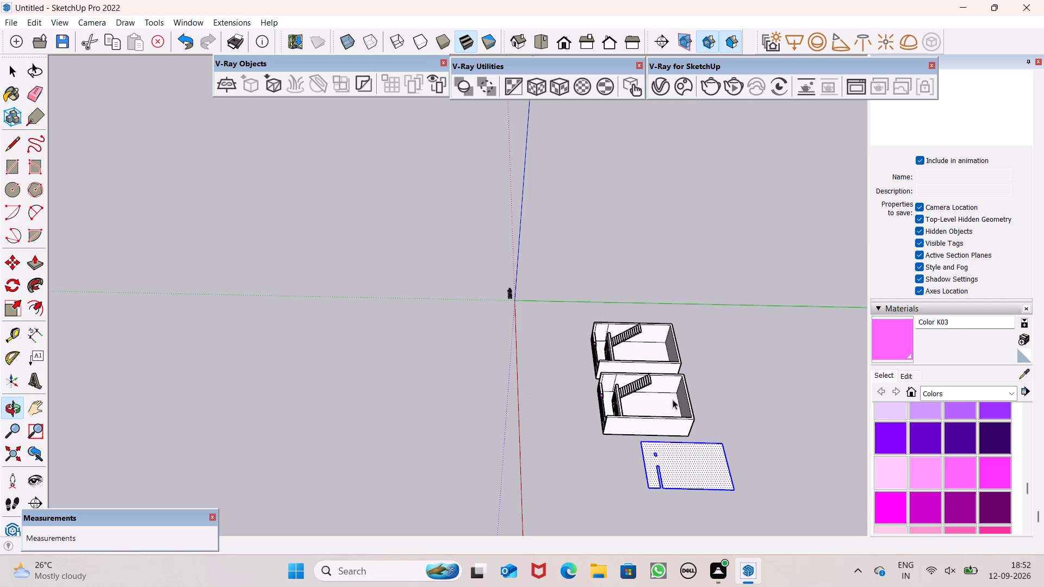
{"action": "scroll", "coordinate": [713, 508], "scroll_direction": "up", "scroll_amount": 4}
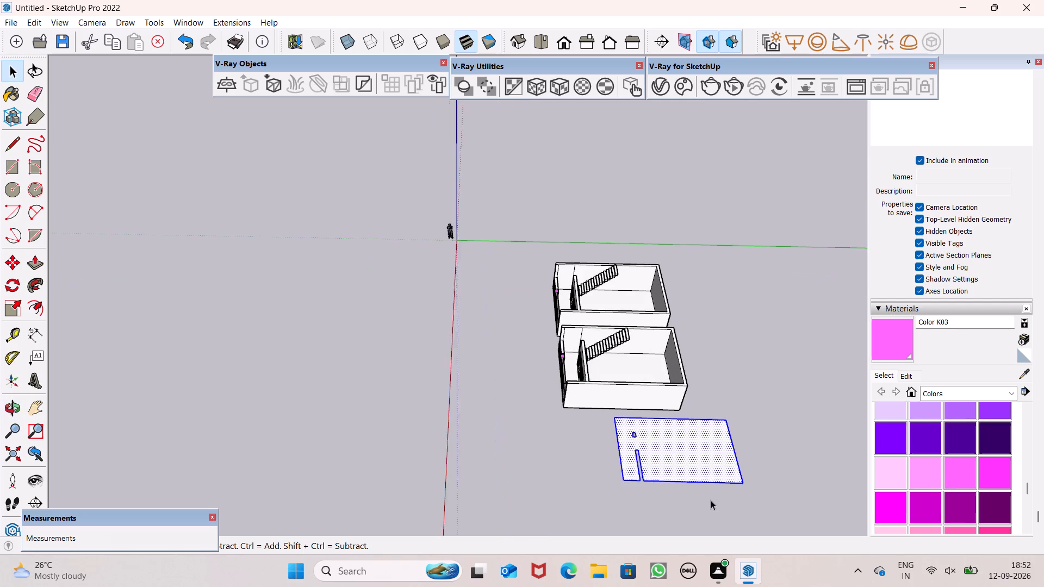
{"action": "scroll", "coordinate": [711, 500], "scroll_direction": "up", "scroll_amount": 1}
{"action": "scroll", "coordinate": [692, 449], "scroll_direction": "down", "scroll_amount": 5}
{"action": "middle_click_drag", "start_coordinate": [705, 500], "coordinate": [703, 483]}
{"action": "scroll", "coordinate": [703, 491], "scroll_direction": "up", "scroll_amount": 7}
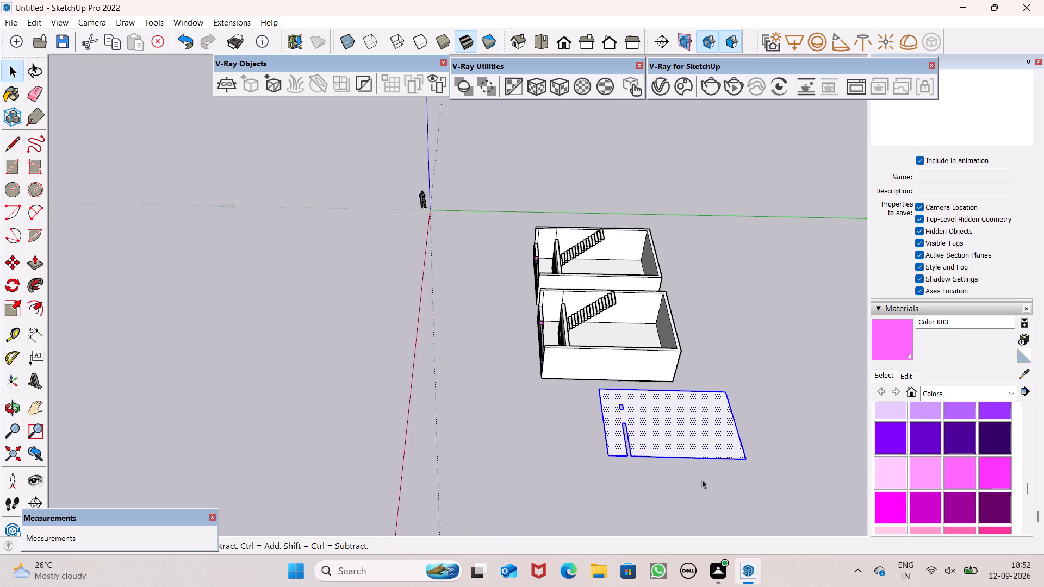
{"action": "scroll", "coordinate": [702, 479], "scroll_direction": "up", "scroll_amount": 3}
{"action": "middle_click_drag", "start_coordinate": [701, 479], "coordinate": [759, 469]}
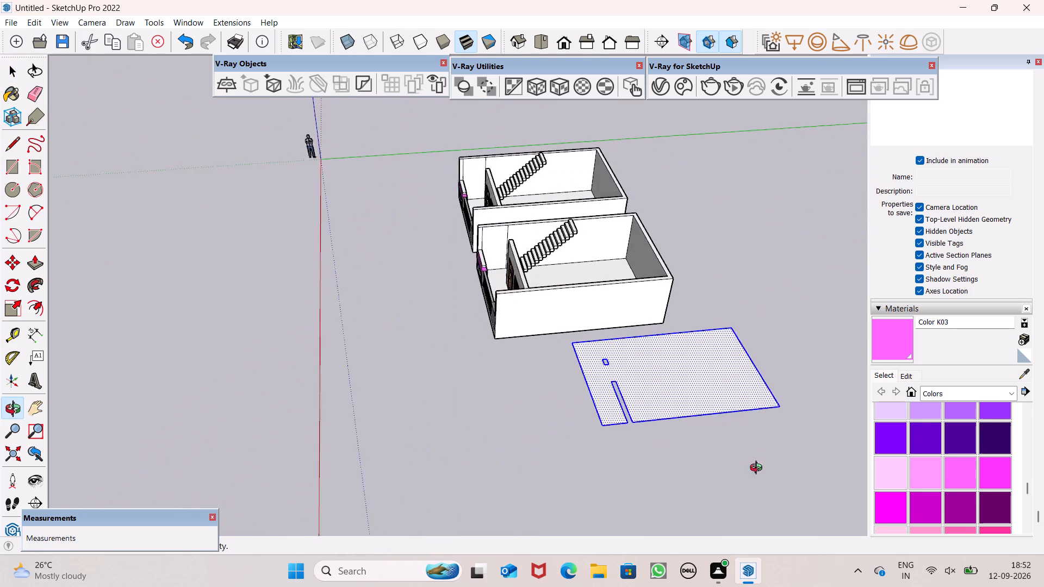
{"action": "middle_click_drag", "start_coordinate": [759, 469], "coordinate": [802, 455]}
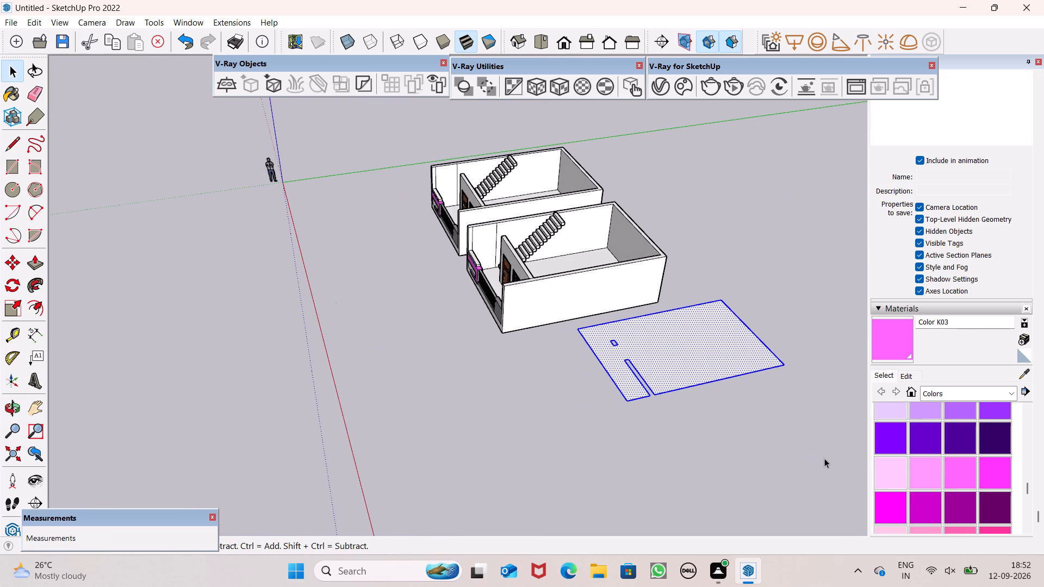
Fill the small opening in the copied floor face with a rectangle of about 1' 3 1/2" by 9".
{"action": "scroll", "coordinate": [828, 459], "scroll_direction": "up", "scroll_amount": 6}
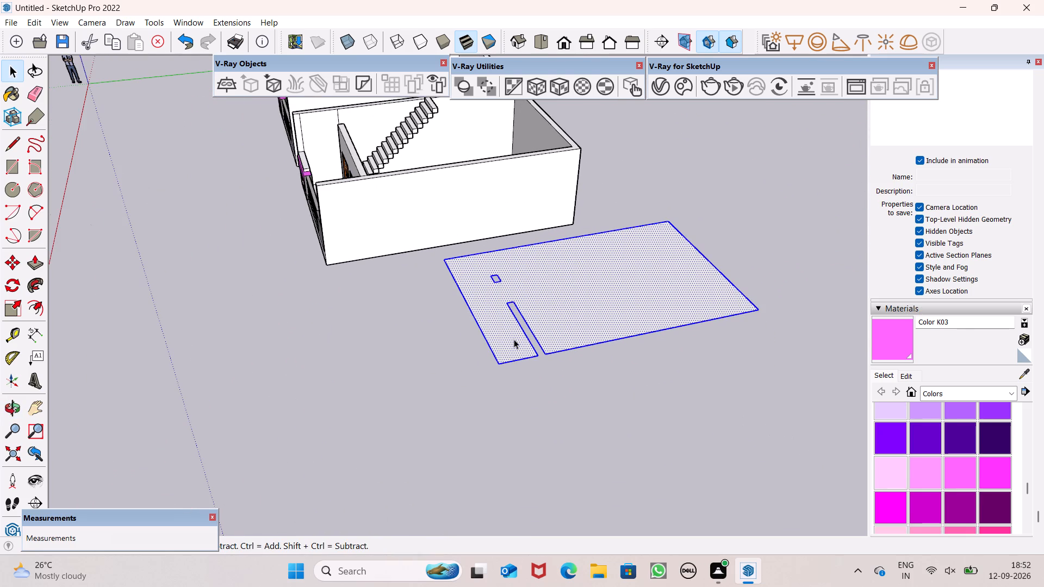
{"action": "middle_click_drag", "start_coordinate": [524, 361], "coordinate": [438, 462]}
{"action": "left_click", "coordinate": [228, 266]}
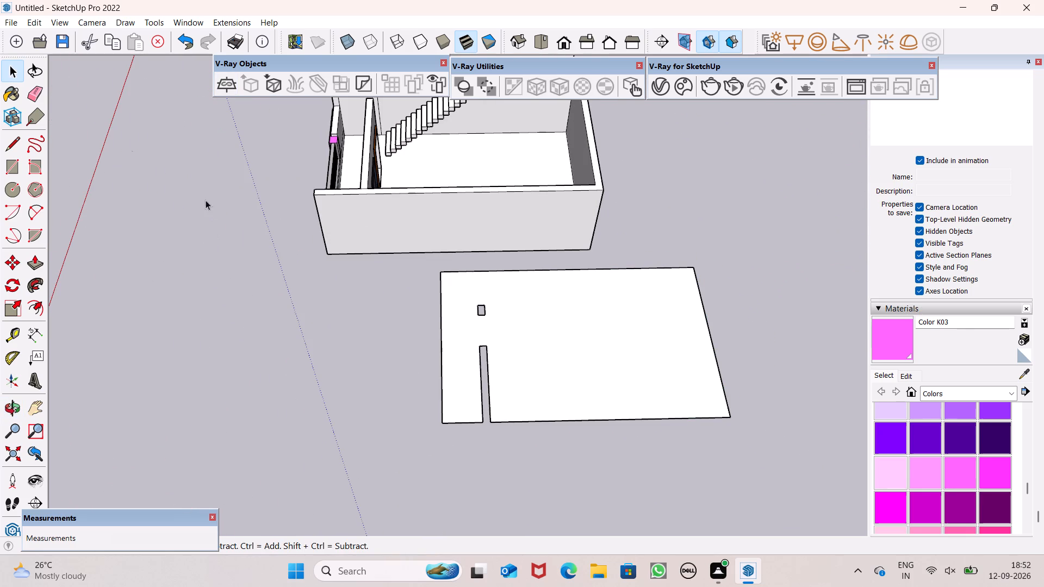
{"action": "left_click", "coordinate": [17, 171]}
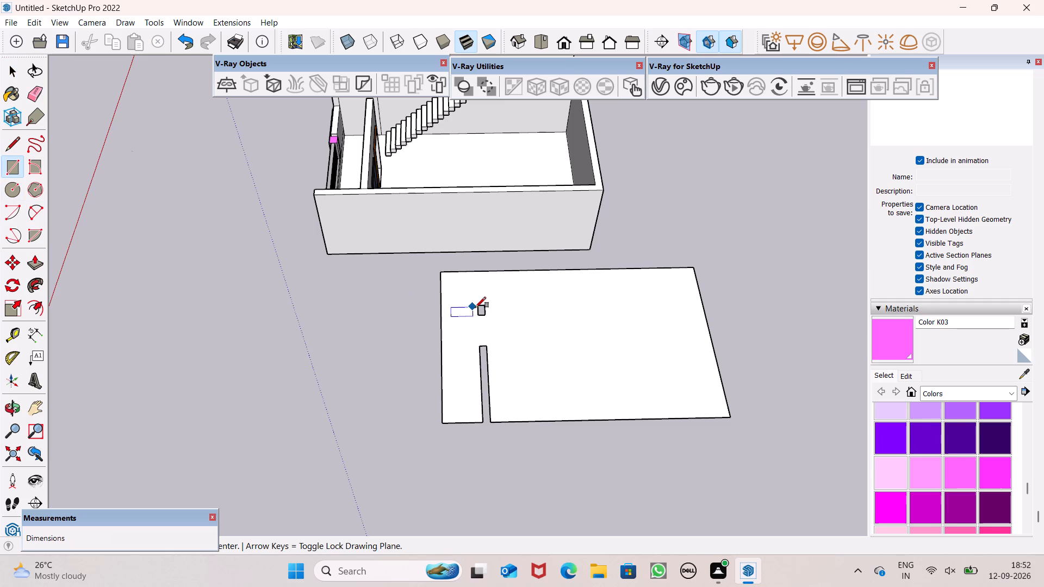
{"action": "scroll", "coordinate": [498, 309], "scroll_direction": "up", "scroll_amount": 13}
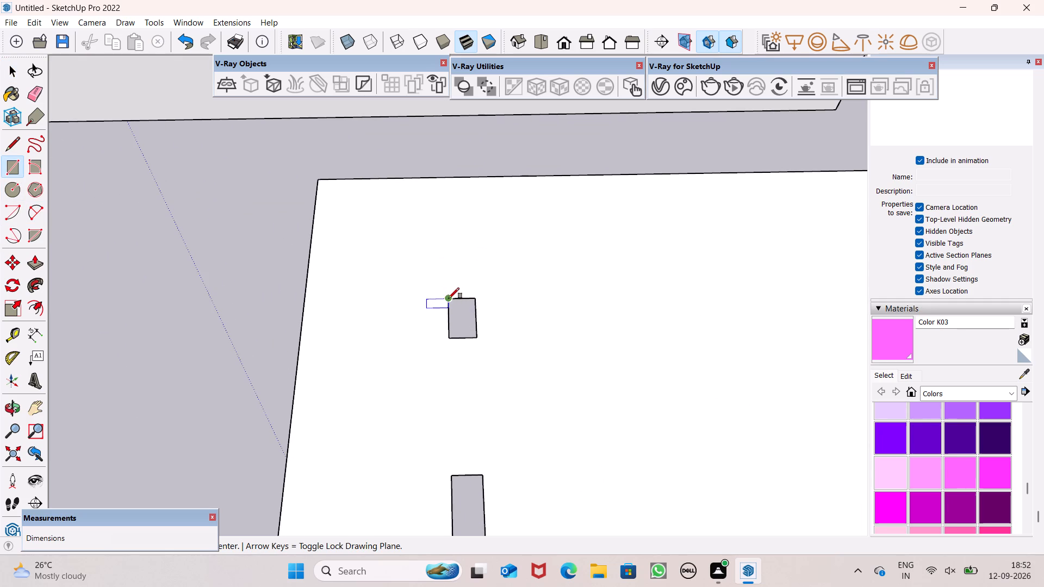
{"action": "left_click", "coordinate": [449, 298]}
{"action": "left_click", "coordinate": [476, 340]}
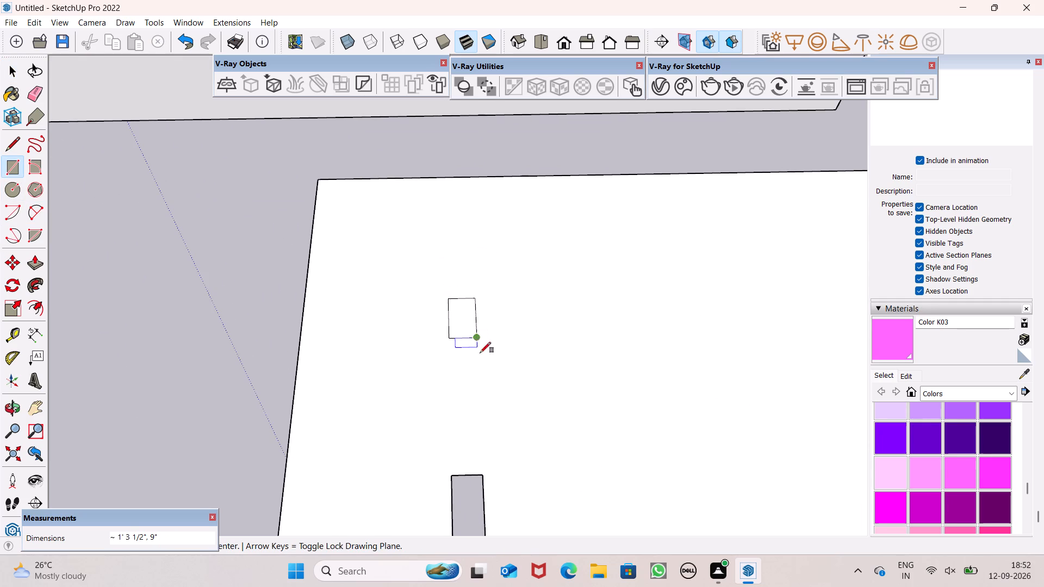
{"action": "scroll", "coordinate": [552, 292], "scroll_direction": "down", "scroll_amount": 7}
{"action": "scroll", "coordinate": [548, 217], "scroll_direction": "down", "scroll_amount": 6}
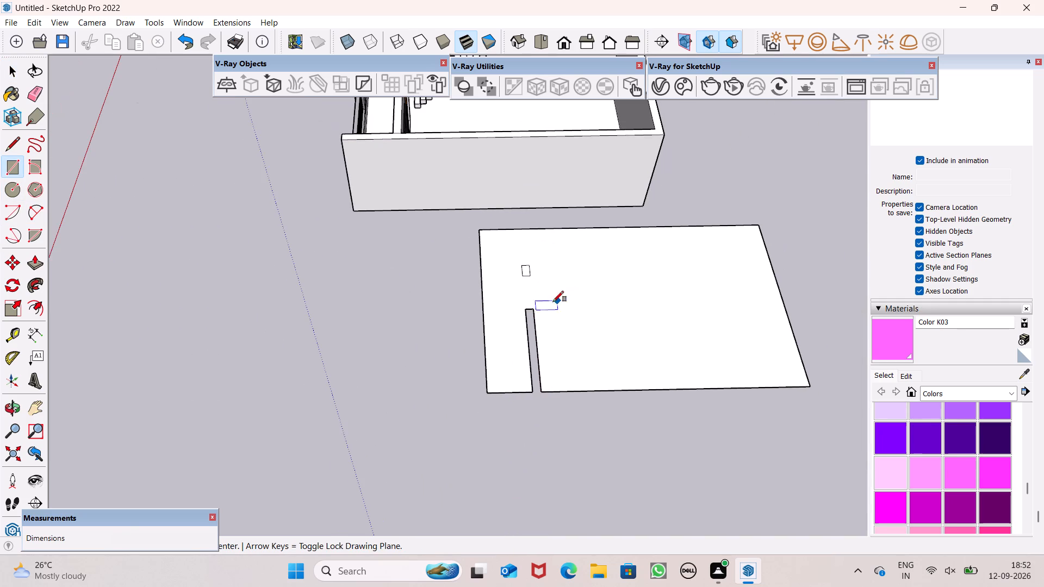
Fill the long slot in the copied floor face with a rectangle of 8' 9" by 9".
{"action": "scroll", "coordinate": [524, 304], "scroll_direction": "up", "scroll_amount": 4}
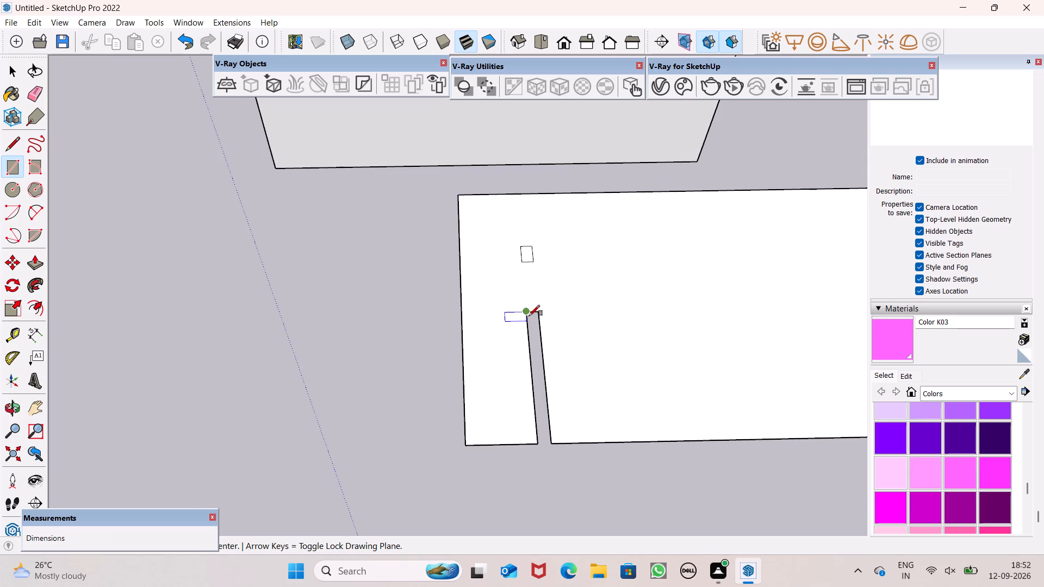
{"action": "left_click", "coordinate": [529, 316]}
{"action": "left_click", "coordinate": [551, 442]}
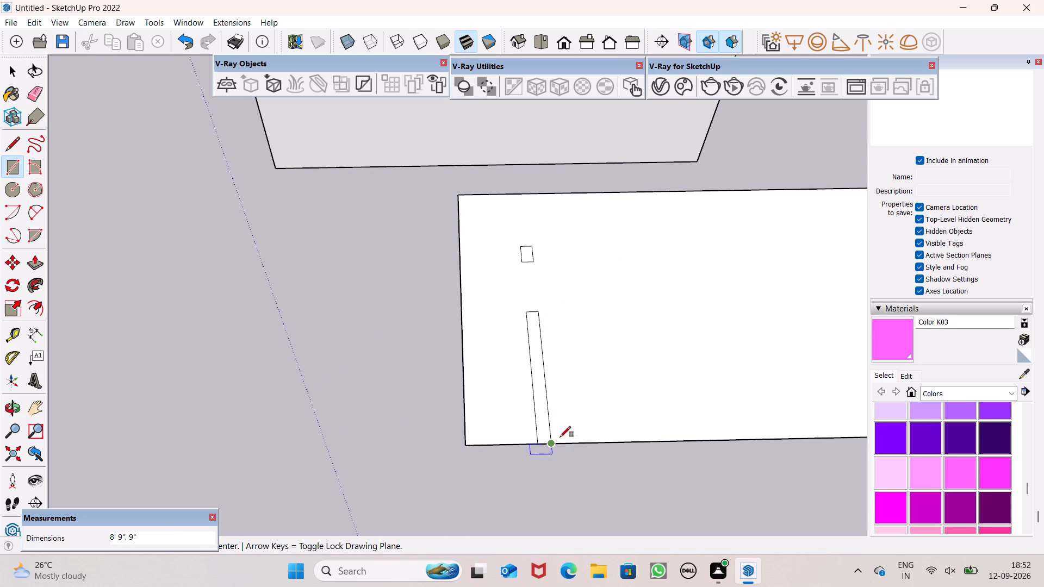
{"action": "key", "text": "space"}
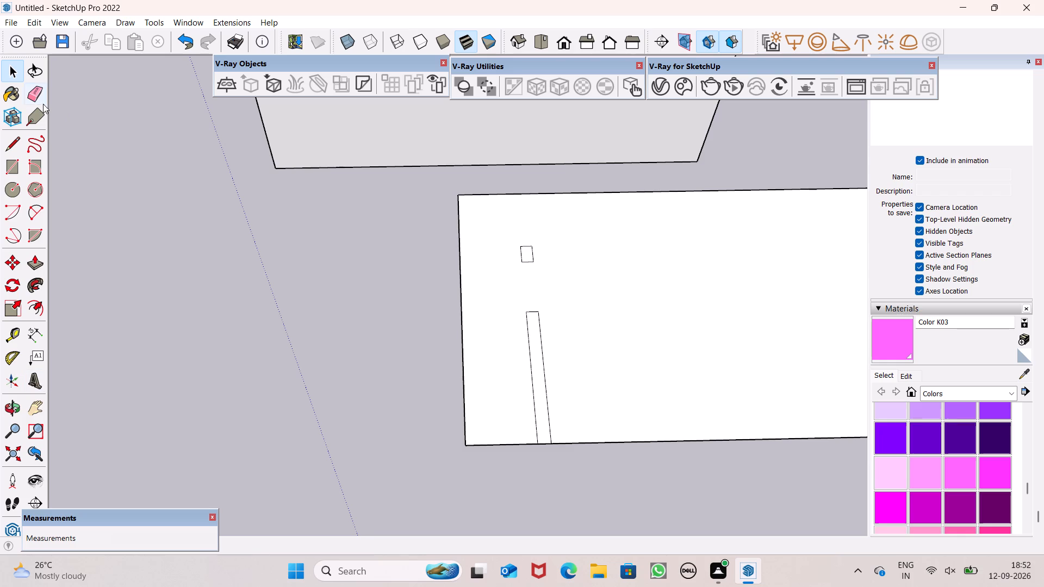
Erase the leftover edges of both filled openings so the copied floor becomes one plain rectangular face.
{"action": "left_click", "coordinate": [28, 96]}
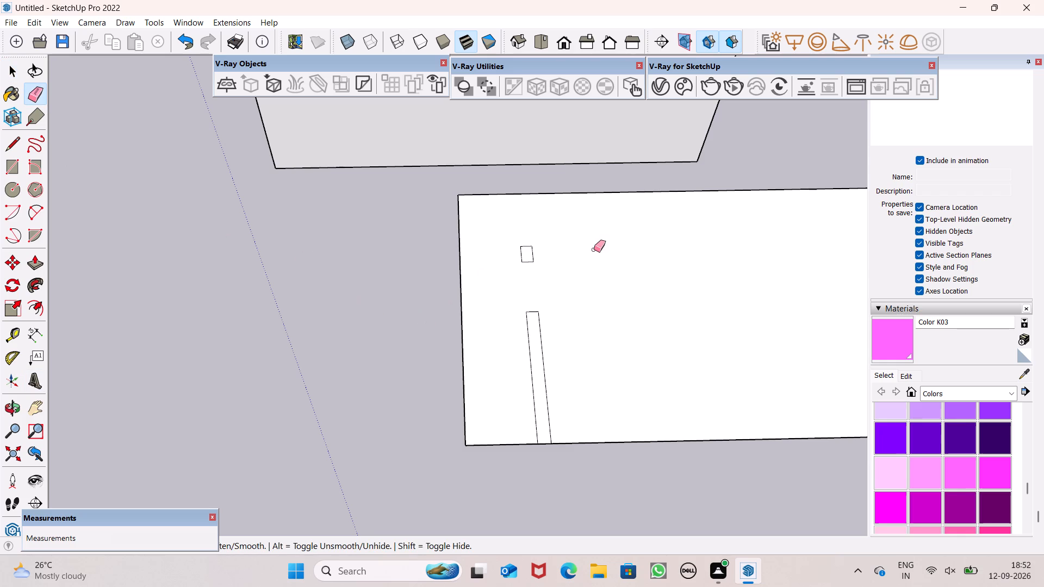
{"action": "left_click_drag", "start_coordinate": [557, 258], "coordinate": [522, 267]}
{"action": "left_click_drag", "start_coordinate": [523, 313], "coordinate": [532, 347]}
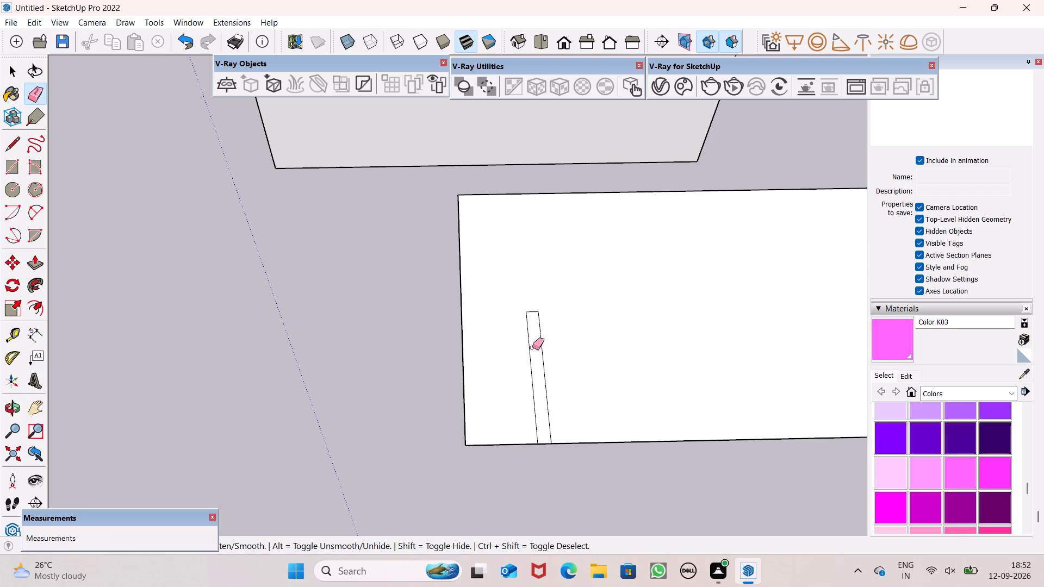
{"action": "left_click_drag", "start_coordinate": [532, 347], "coordinate": [534, 314]}
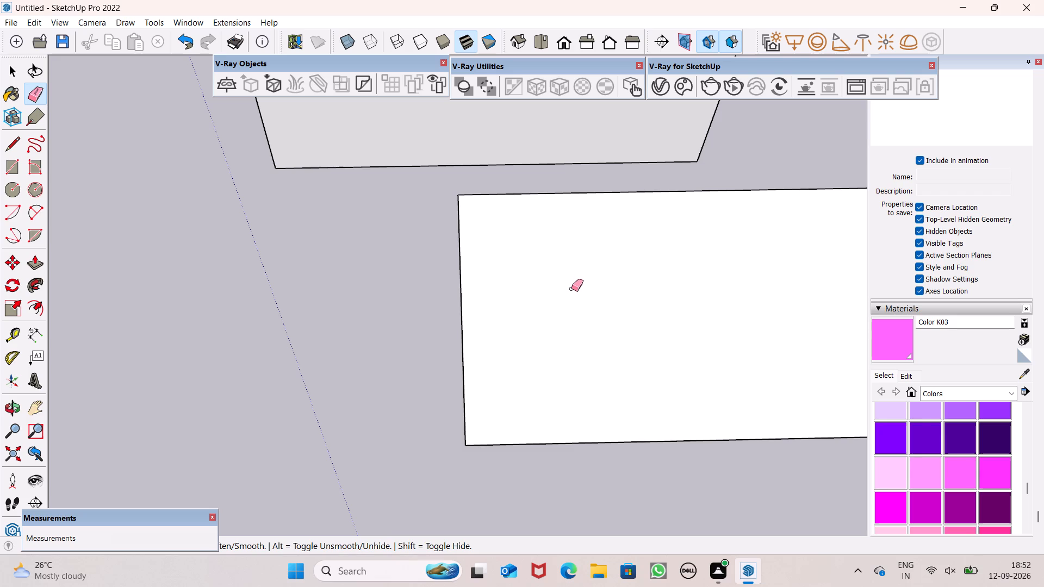
{"action": "scroll", "coordinate": [571, 289], "scroll_direction": "down", "scroll_amount": 1}
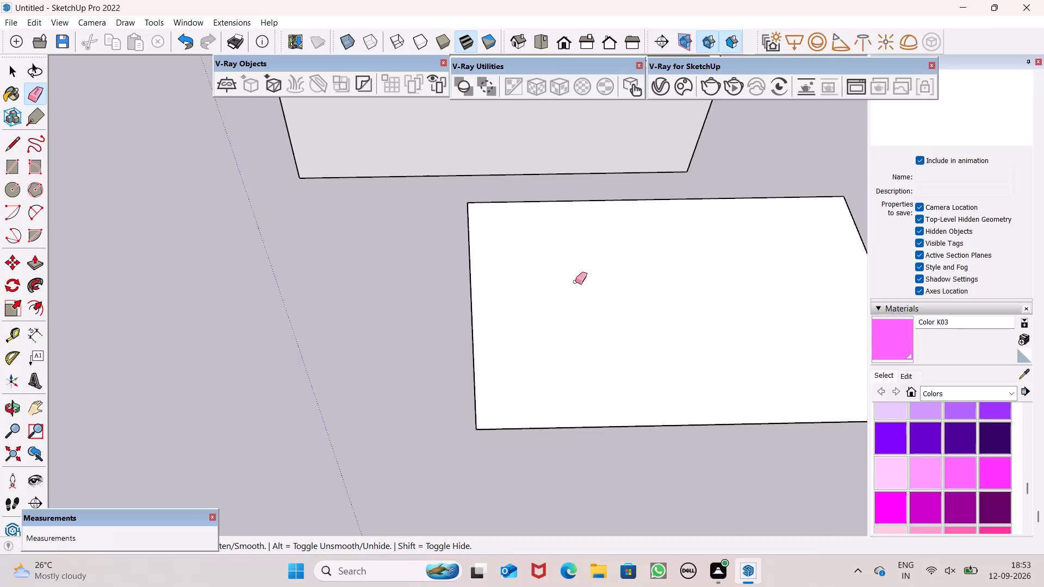
{"action": "key", "text": "space"}
Push/Pull the copied floor face upward 6" to make a slab.
{"action": "scroll", "coordinate": [688, 338], "scroll_direction": "down", "scroll_amount": 7}
{"action": "middle_click_drag", "start_coordinate": [685, 385], "coordinate": [750, 369]}
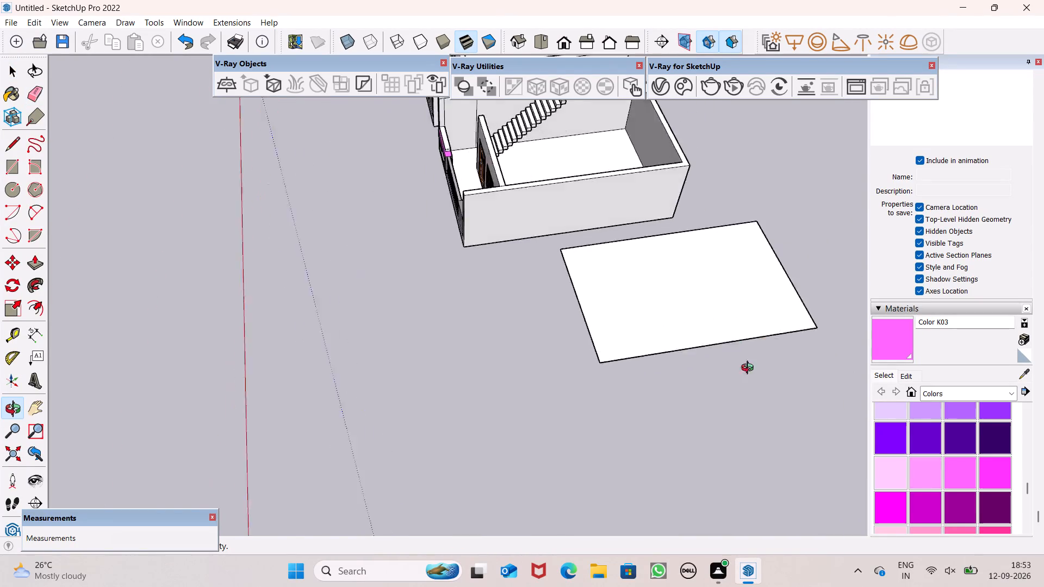
{"action": "middle_click_drag", "start_coordinate": [750, 369], "coordinate": [923, 278]}
{"action": "scroll", "coordinate": [665, 263], "scroll_direction": "down", "scroll_amount": 5}
{"action": "scroll", "coordinate": [591, 208], "scroll_direction": "up", "scroll_amount": 6}
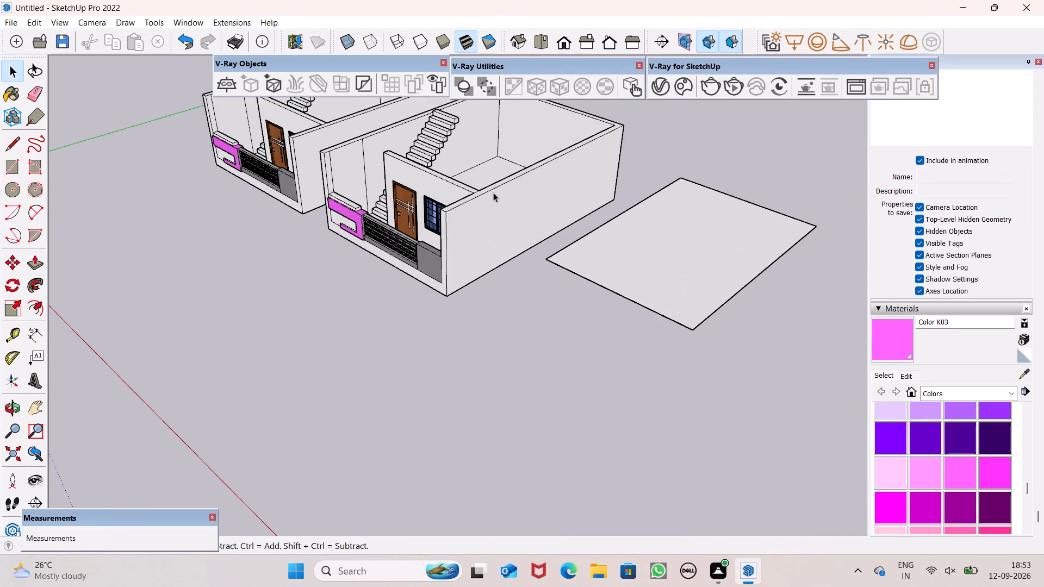
{"action": "scroll", "coordinate": [583, 196], "scroll_direction": "down", "scroll_amount": 4}
{"action": "middle_click_drag", "start_coordinate": [658, 240], "coordinate": [645, 334]}
{"action": "scroll", "coordinate": [645, 333], "scroll_direction": "down", "scroll_amount": 1}
{"action": "scroll", "coordinate": [649, 231], "scroll_direction": "up", "scroll_amount": 3}
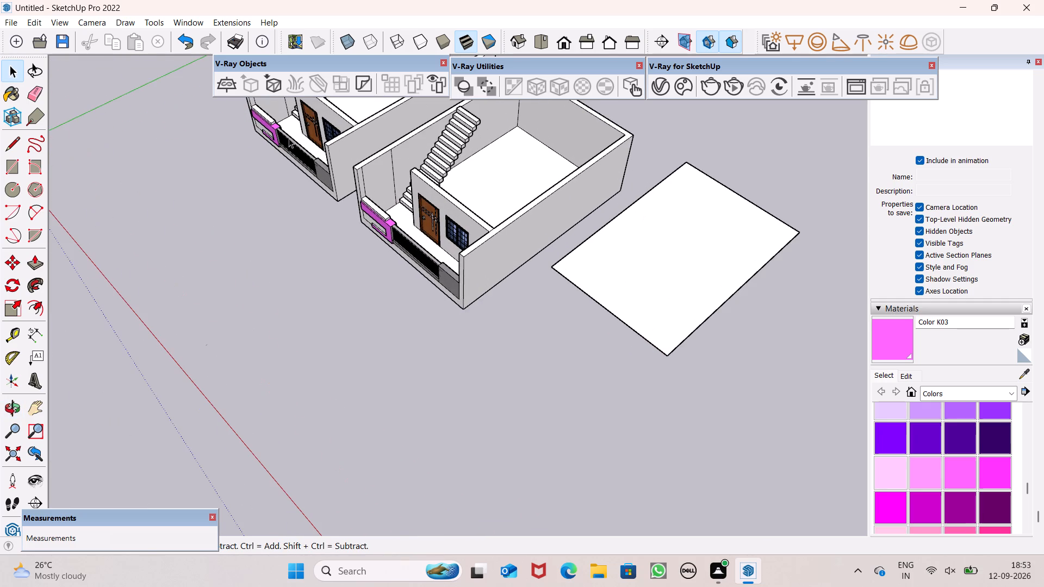
{"action": "left_click", "coordinate": [33, 261]}
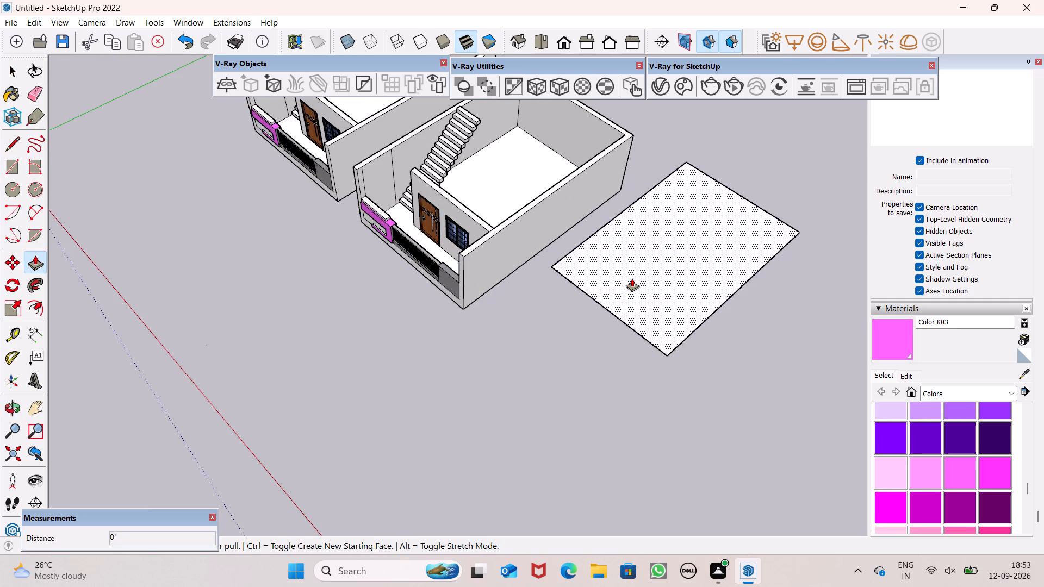
{"action": "left_click_drag", "start_coordinate": [632, 278], "coordinate": [638, 270]}
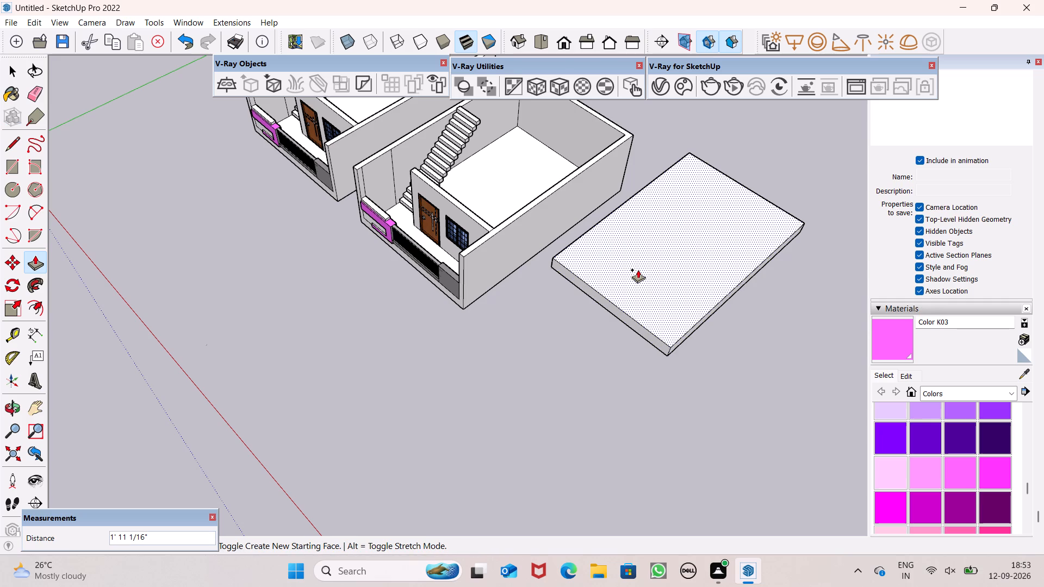
{"action": "left_click_drag", "start_coordinate": [638, 270], "coordinate": [639, 270]}
{"action": "type", "text": "6\""}
{"action": "key", "text": "Return"}
{"action": "key", "text": "space"}
{"action": "key", "text": "space"}
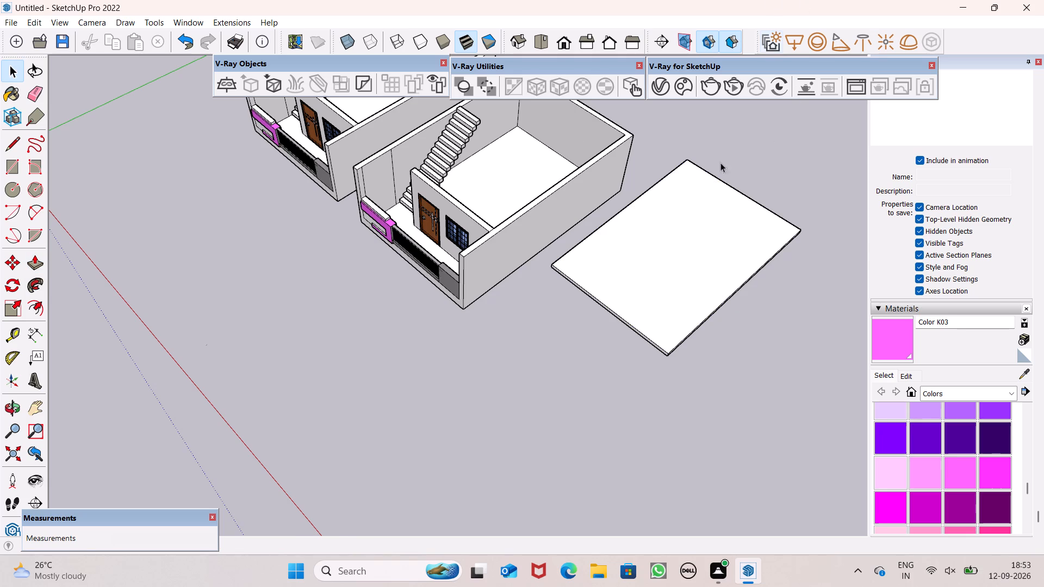
Select the whole slab with all its faces and edges and make it a group.
{"action": "double_click", "coordinate": [697, 248]}
{"action": "left_click", "coordinate": [693, 250]}
{"action": "triple_click", "coordinate": [693, 251]}
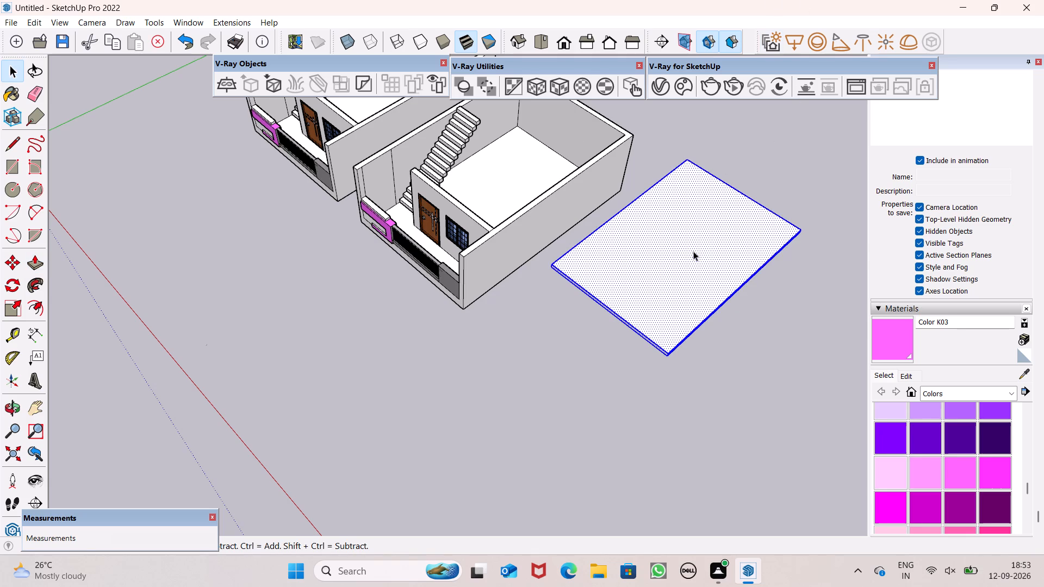
{"action": "right_click", "coordinate": [693, 251]}
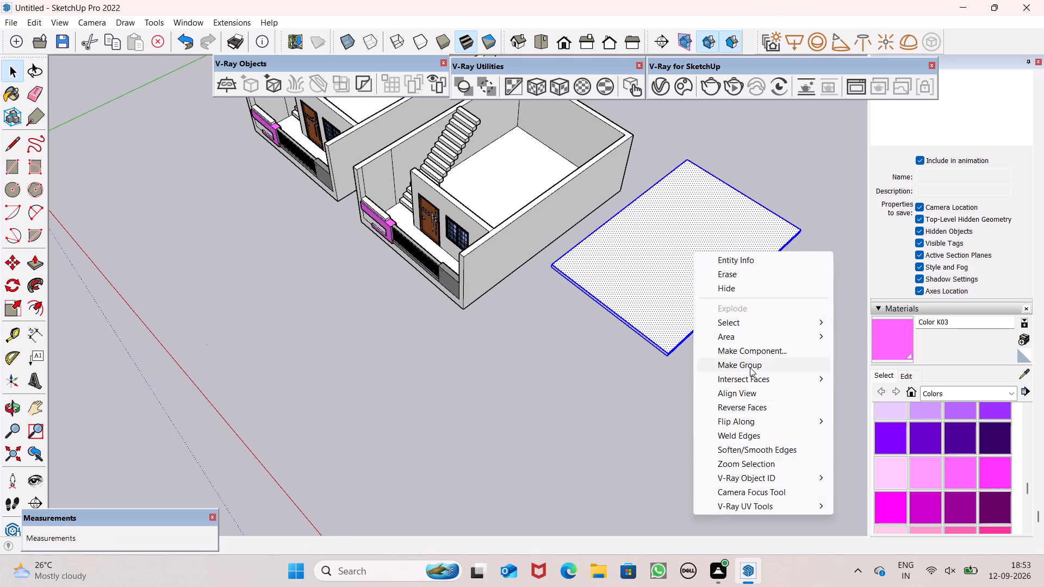
{"action": "left_click", "coordinate": [750, 366]}
{"action": "left_click", "coordinate": [574, 361]}
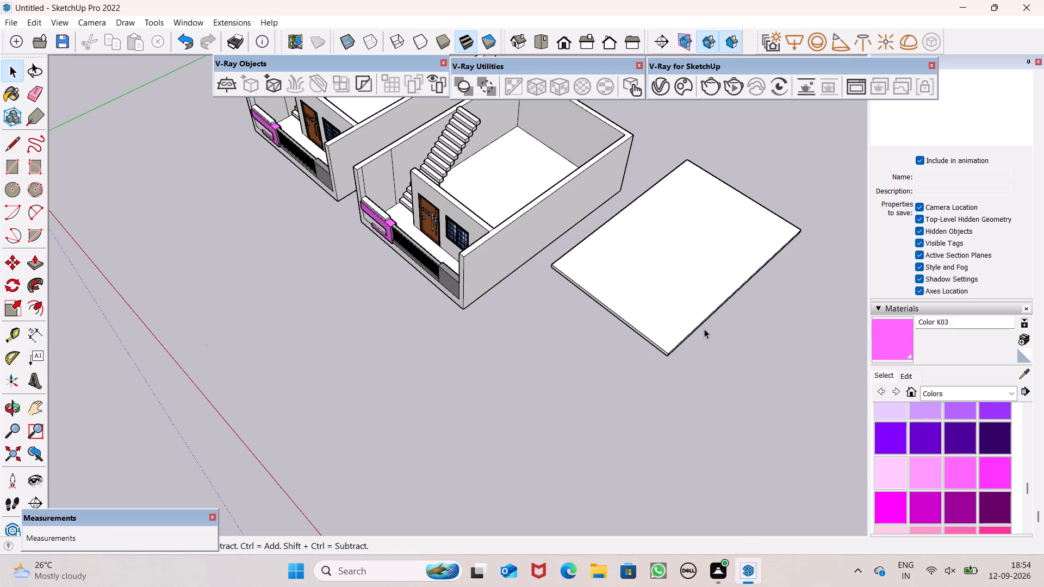
Move the slab group by its lower front corner onto the top inner front corner of the second house's outer side wall.
{"action": "double_click", "coordinate": [691, 304]}
{"action": "scroll", "coordinate": [635, 359], "scroll_direction": "down", "scroll_amount": 3}
{"action": "left_click", "coordinate": [569, 424]}
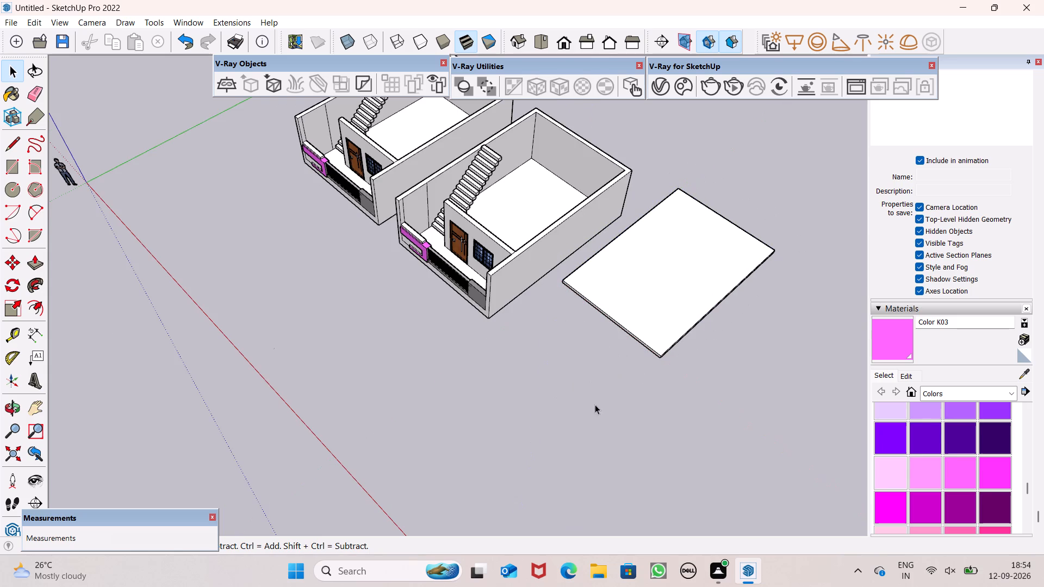
{"action": "left_click", "coordinate": [686, 336]}
{"action": "scroll", "coordinate": [668, 335], "scroll_direction": "down", "scroll_amount": 1}
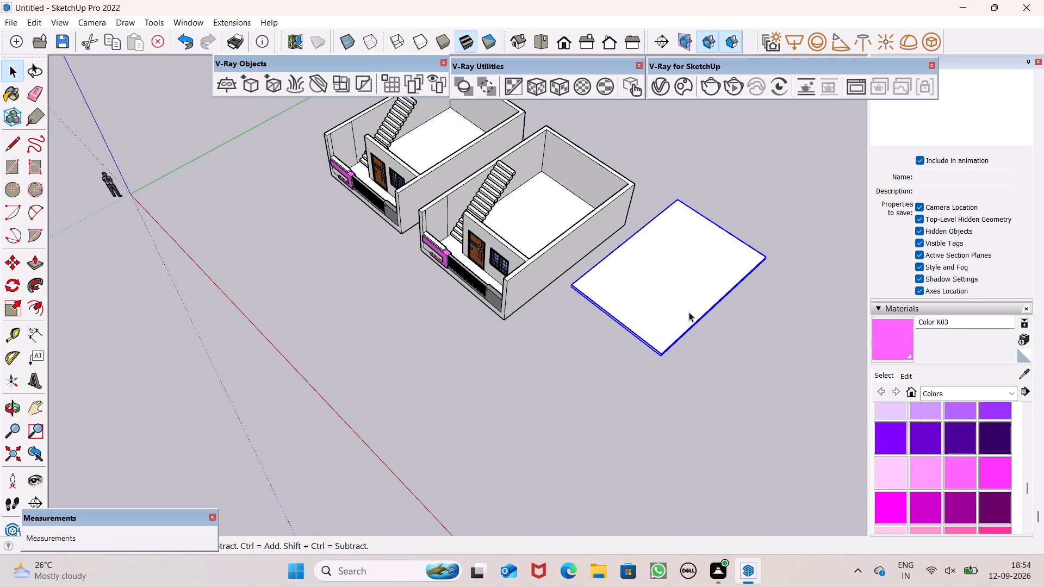
{"action": "scroll", "coordinate": [600, 253], "scroll_direction": "up", "scroll_amount": 5}
{"action": "scroll", "coordinate": [600, 263], "scroll_direction": "down", "scroll_amount": 2}
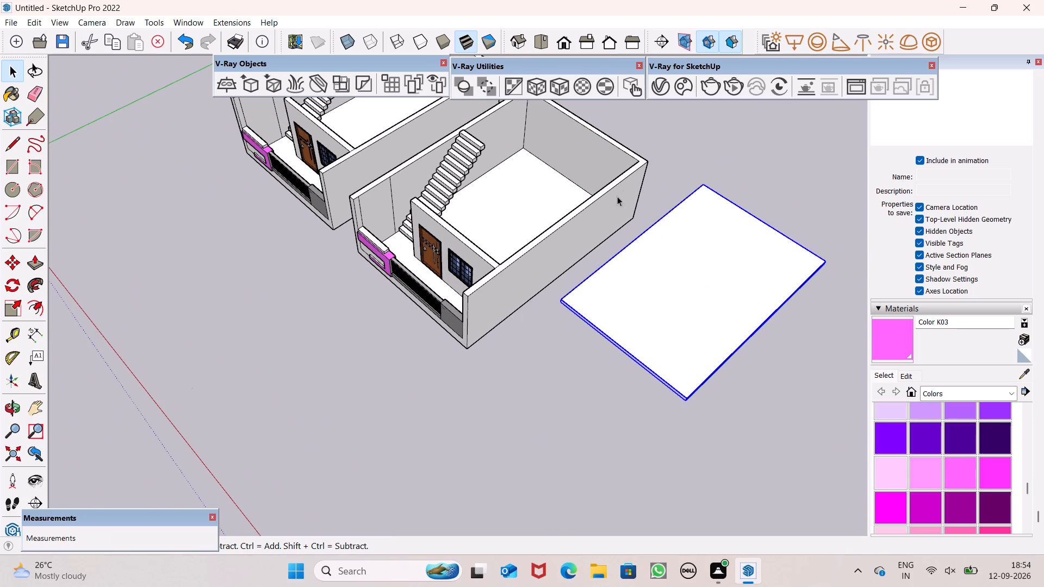
{"action": "scroll", "coordinate": [517, 145], "scroll_direction": "down", "scroll_amount": 1}
{"action": "key", "text": "m"}
{"action": "key", "text": "Return"}
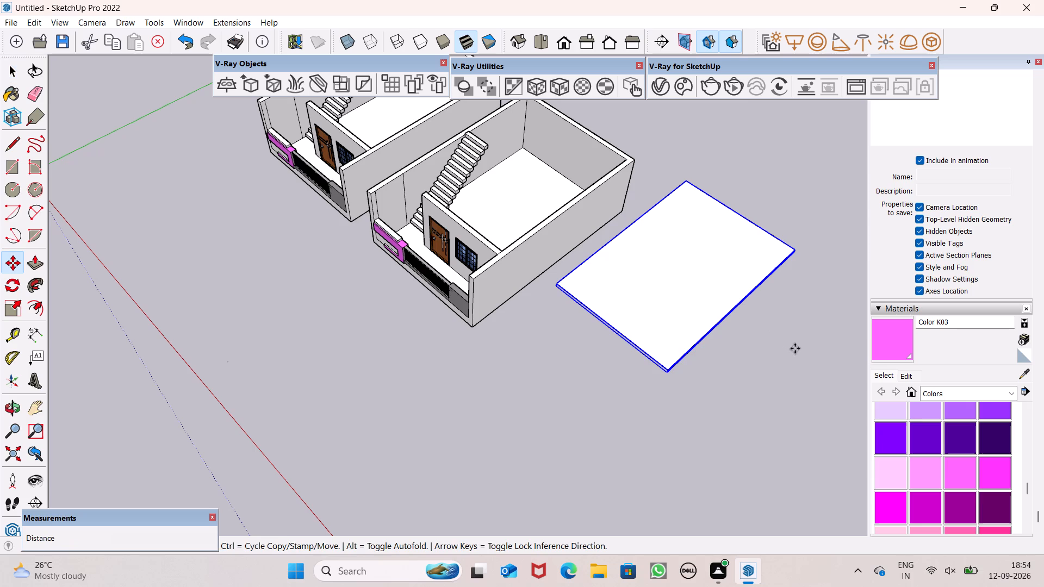
{"action": "scroll", "coordinate": [649, 352], "scroll_direction": "up", "scroll_amount": 7}
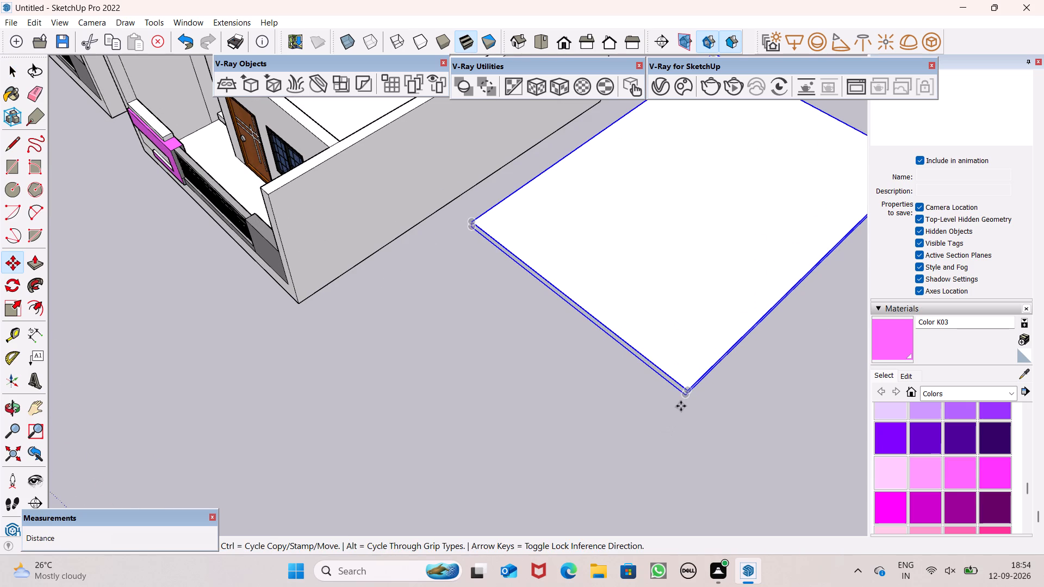
{"action": "left_click_drag", "start_coordinate": [683, 399], "coordinate": [330, 197]}
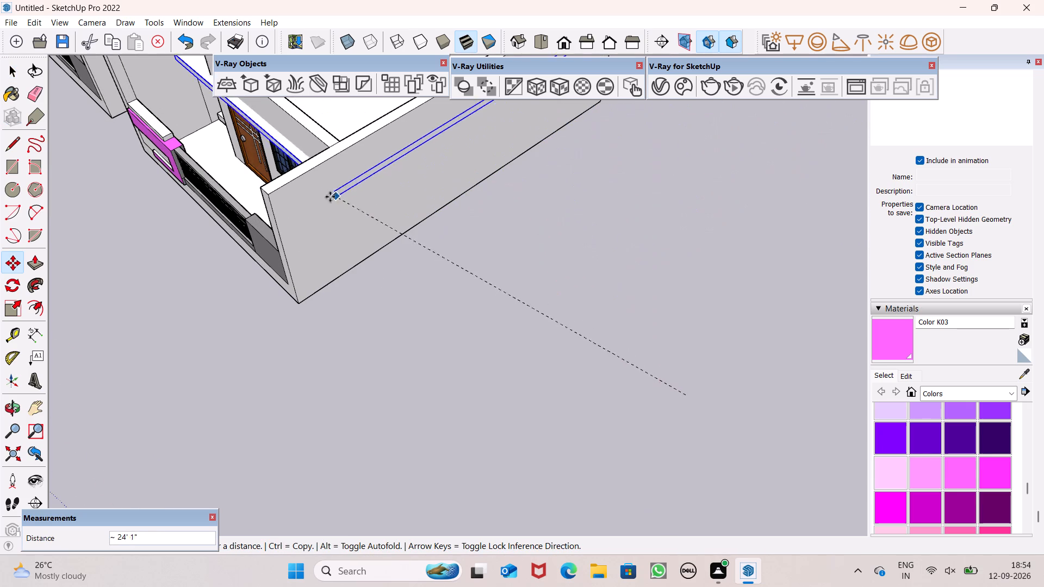
{"action": "left_click_drag", "start_coordinate": [330, 197], "coordinate": [263, 188]}
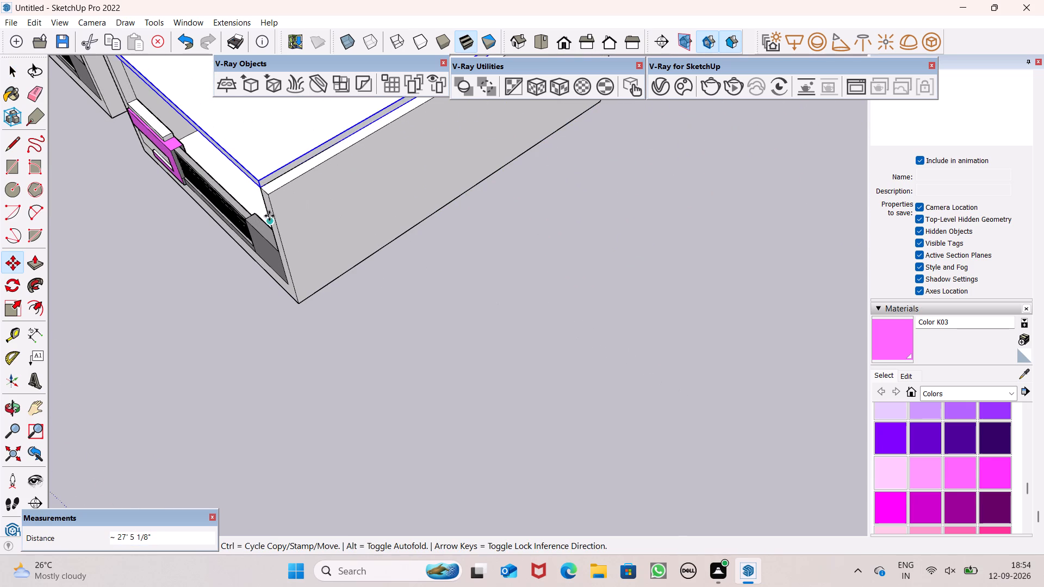
Shift the slab group slightly by its upper front corner at the second house's side wall.
{"action": "scroll", "coordinate": [272, 216], "scroll_direction": "down", "scroll_amount": 4}
{"action": "scroll", "coordinate": [456, 168], "scroll_direction": "down", "scroll_amount": 14}
{"action": "scroll", "coordinate": [409, 157], "scroll_direction": "up", "scroll_amount": 5}
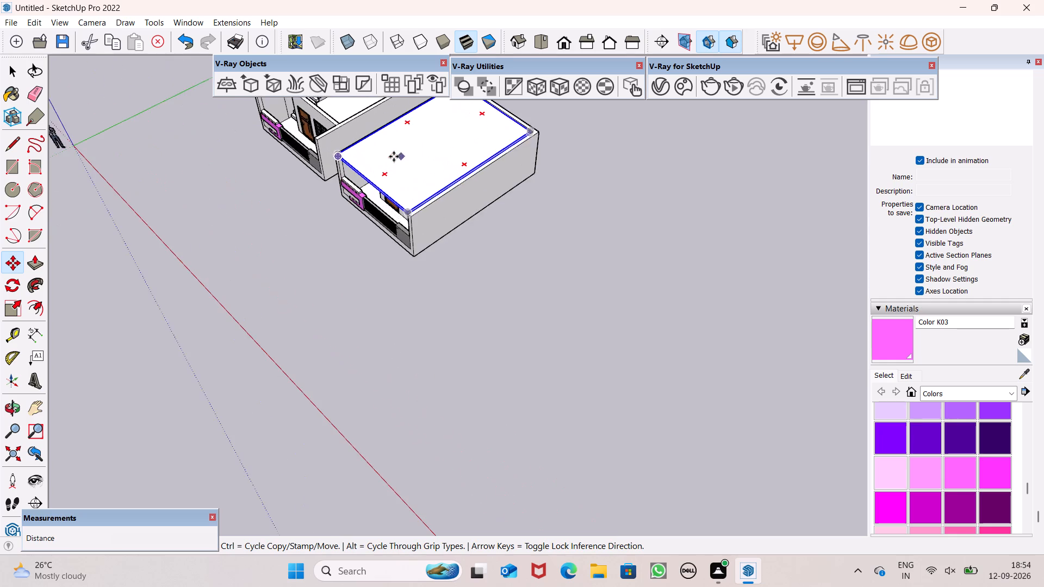
{"action": "scroll", "coordinate": [398, 199], "scroll_direction": "down", "scroll_amount": 6}
{"action": "scroll", "coordinate": [366, 170], "scroll_direction": "up", "scroll_amount": 12}
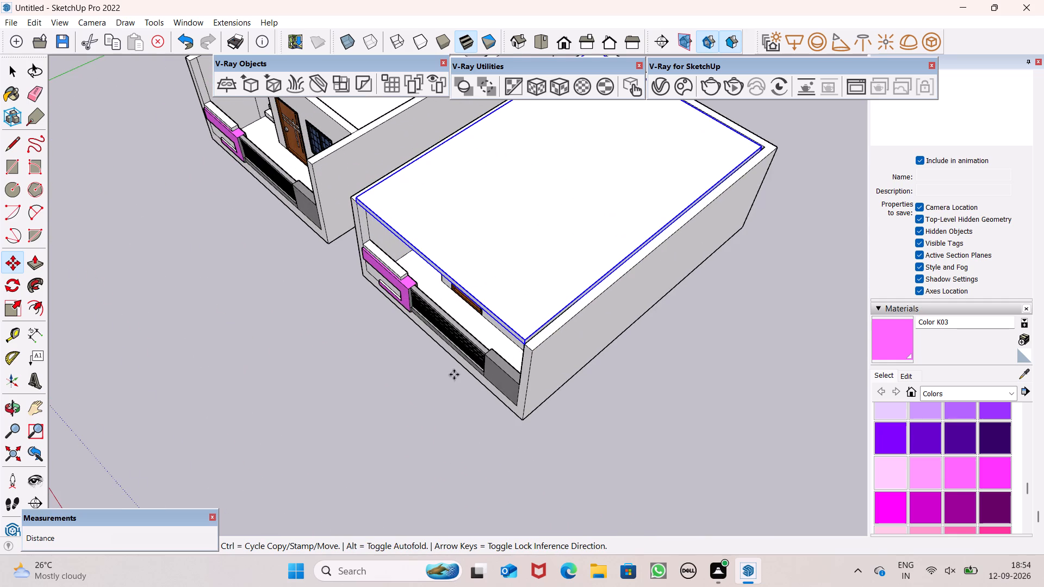
{"action": "scroll", "coordinate": [520, 336], "scroll_direction": "down", "scroll_amount": 4}
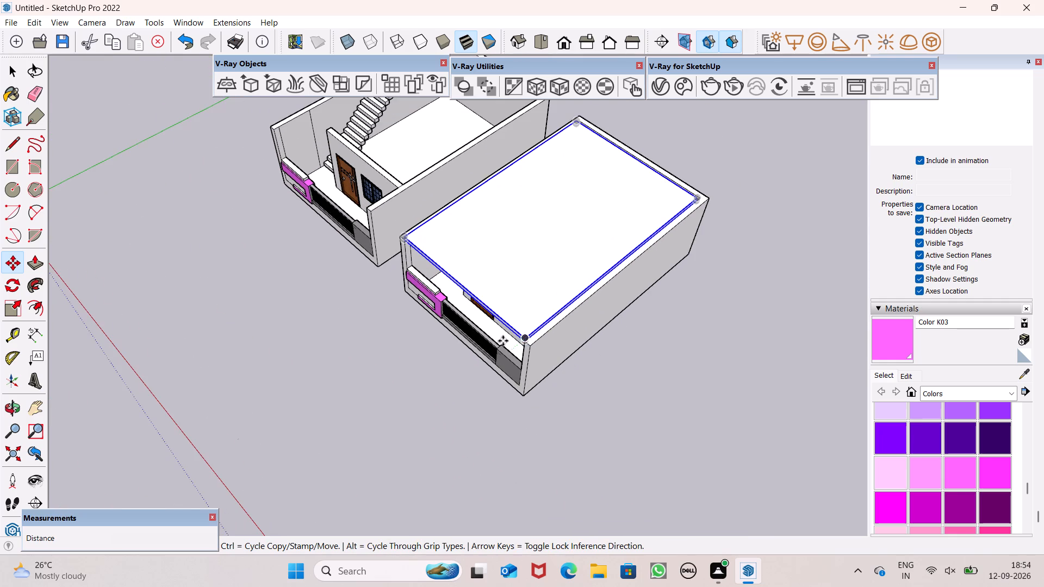
{"action": "scroll", "coordinate": [490, 323], "scroll_direction": "up", "scroll_amount": 11}
{"action": "scroll", "coordinate": [591, 386], "scroll_direction": "up", "scroll_amount": 6}
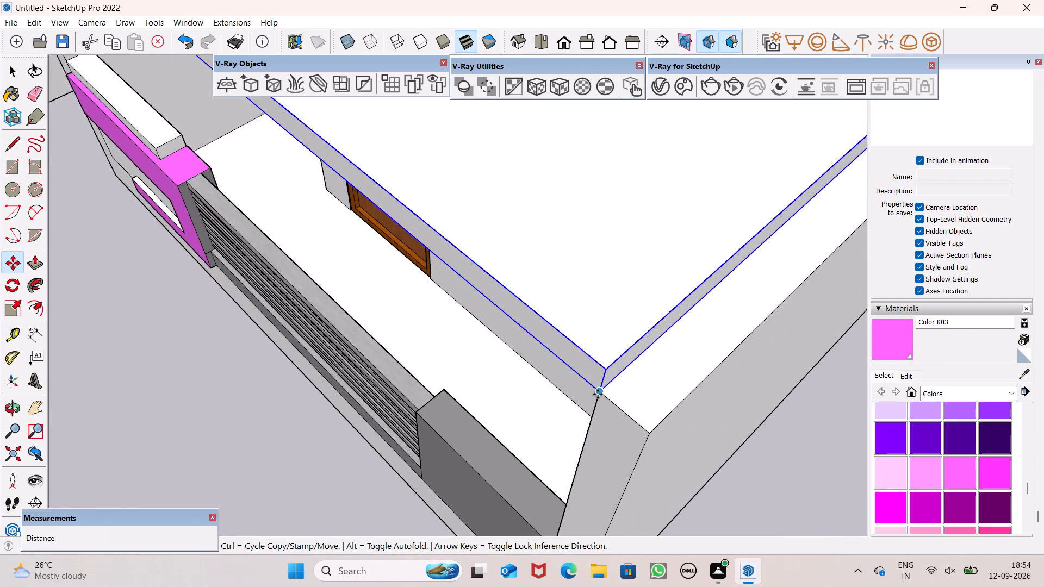
{"action": "scroll", "coordinate": [596, 398], "scroll_direction": "up", "scroll_amount": 12}
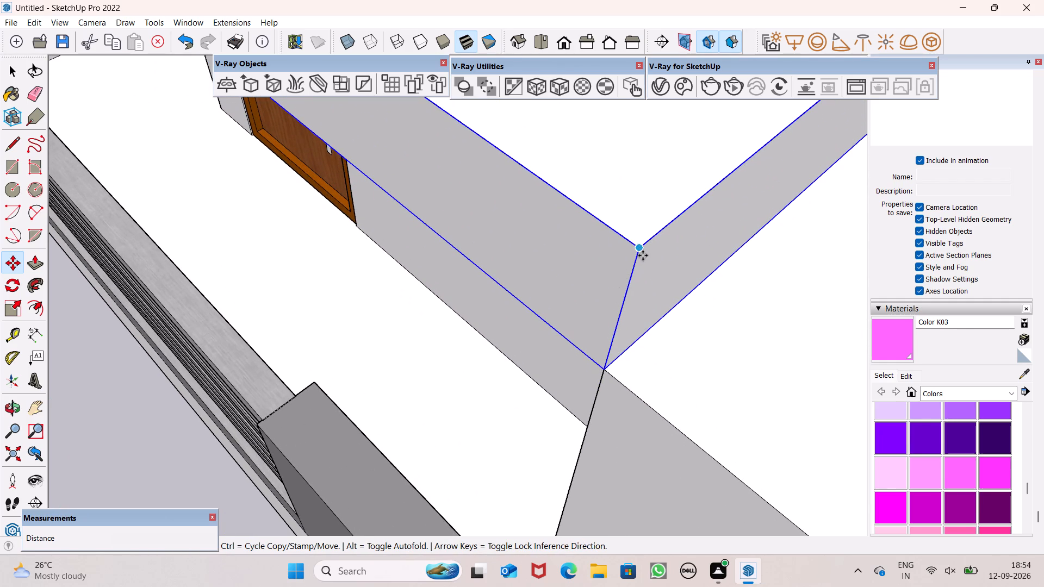
{"action": "left_click_drag", "start_coordinate": [642, 252], "coordinate": [607, 270]}
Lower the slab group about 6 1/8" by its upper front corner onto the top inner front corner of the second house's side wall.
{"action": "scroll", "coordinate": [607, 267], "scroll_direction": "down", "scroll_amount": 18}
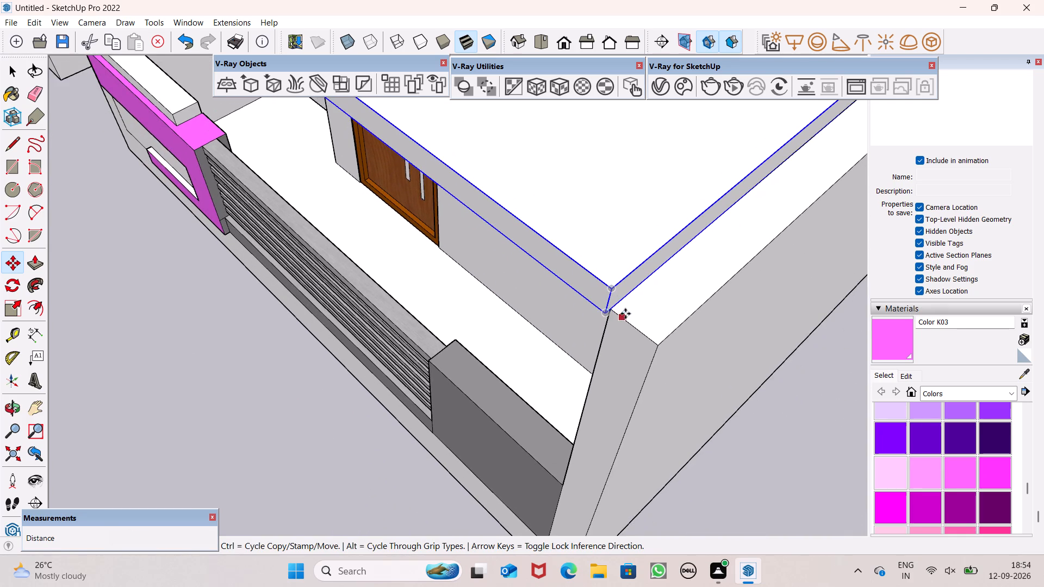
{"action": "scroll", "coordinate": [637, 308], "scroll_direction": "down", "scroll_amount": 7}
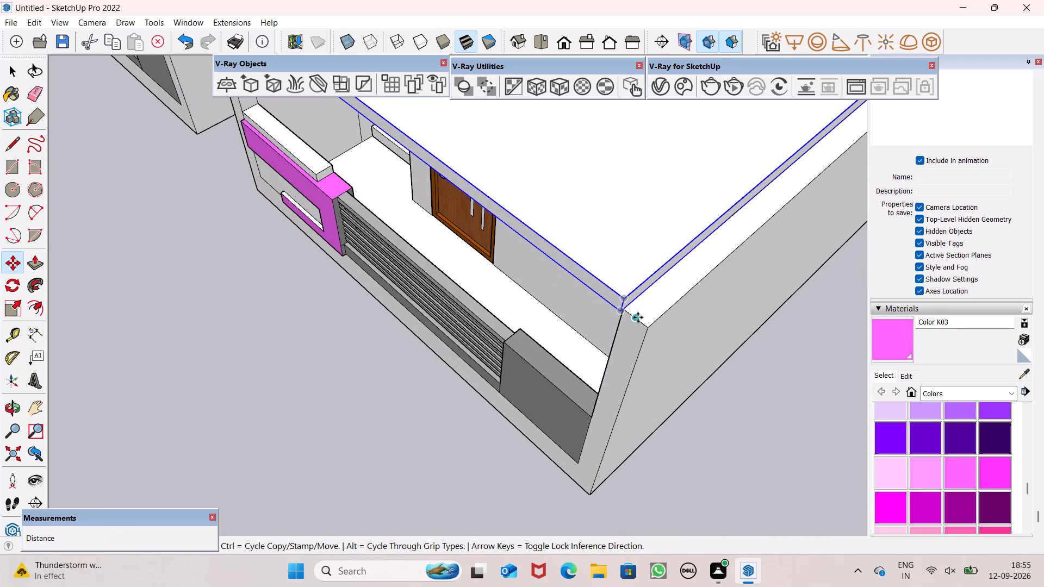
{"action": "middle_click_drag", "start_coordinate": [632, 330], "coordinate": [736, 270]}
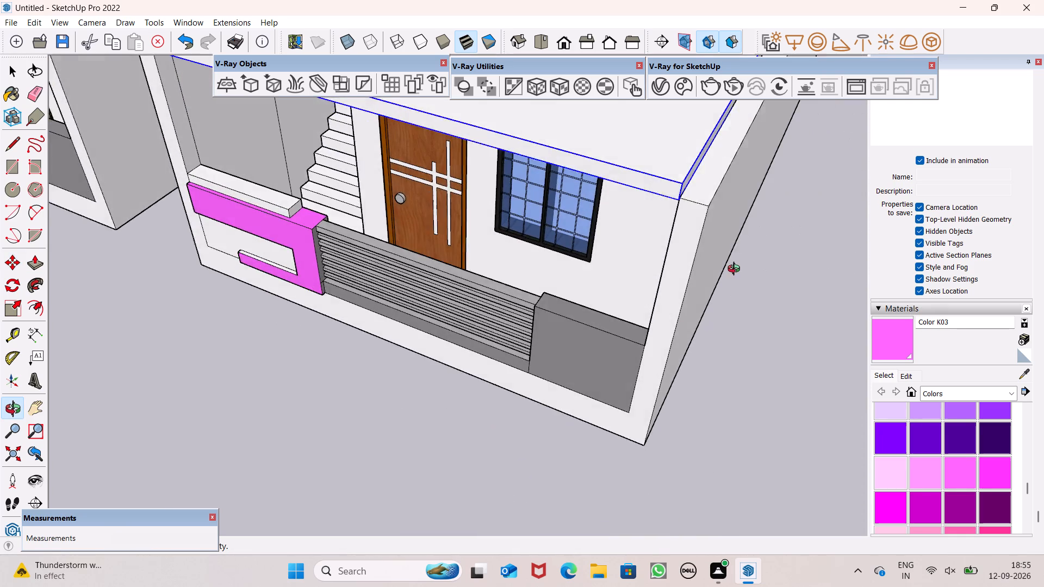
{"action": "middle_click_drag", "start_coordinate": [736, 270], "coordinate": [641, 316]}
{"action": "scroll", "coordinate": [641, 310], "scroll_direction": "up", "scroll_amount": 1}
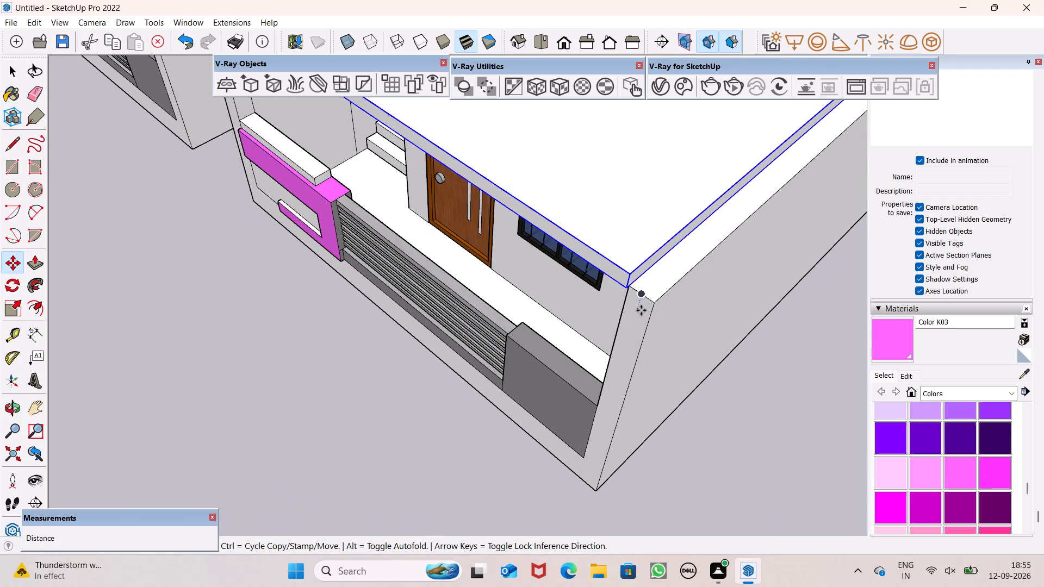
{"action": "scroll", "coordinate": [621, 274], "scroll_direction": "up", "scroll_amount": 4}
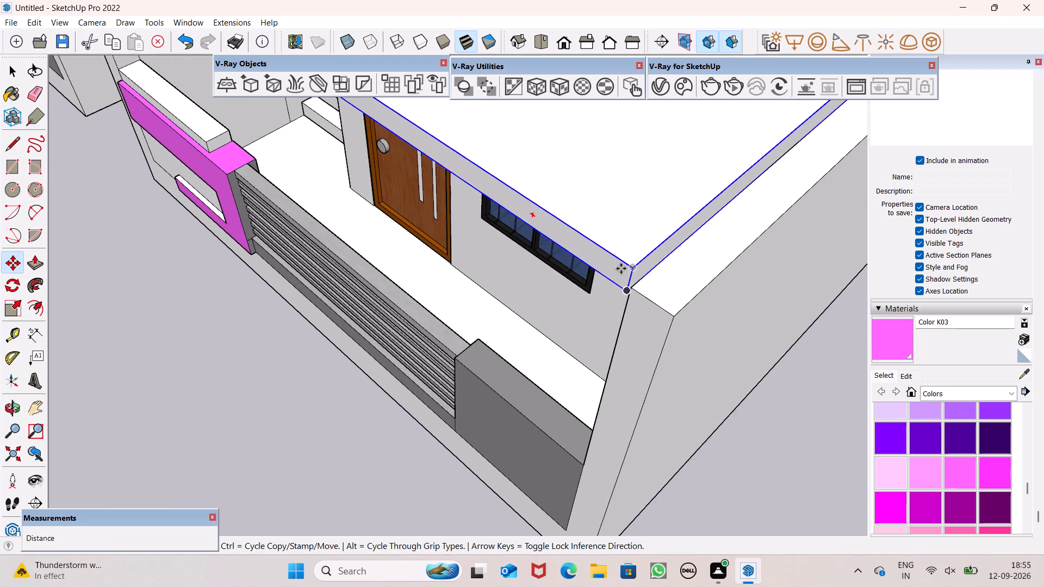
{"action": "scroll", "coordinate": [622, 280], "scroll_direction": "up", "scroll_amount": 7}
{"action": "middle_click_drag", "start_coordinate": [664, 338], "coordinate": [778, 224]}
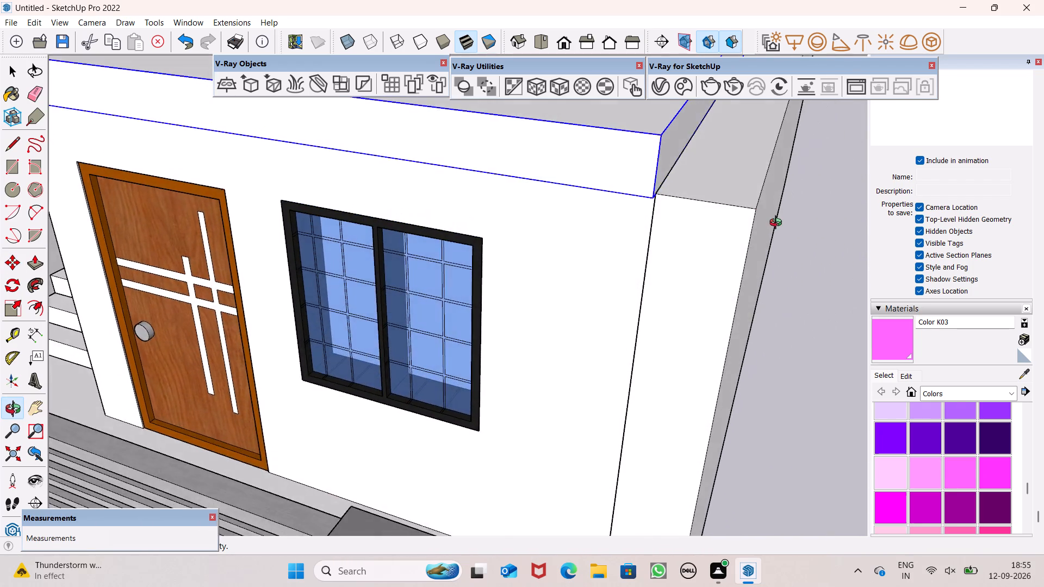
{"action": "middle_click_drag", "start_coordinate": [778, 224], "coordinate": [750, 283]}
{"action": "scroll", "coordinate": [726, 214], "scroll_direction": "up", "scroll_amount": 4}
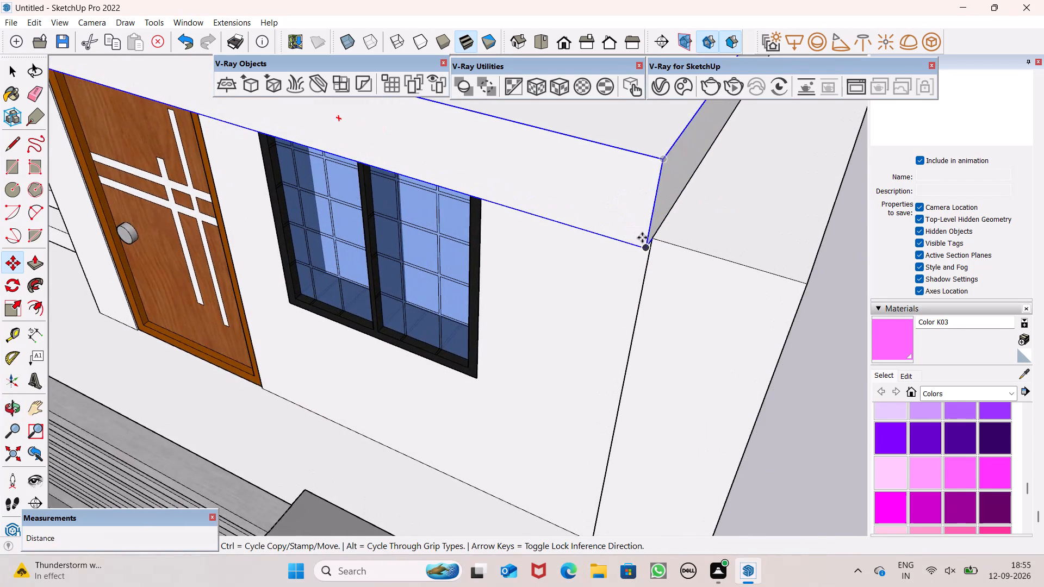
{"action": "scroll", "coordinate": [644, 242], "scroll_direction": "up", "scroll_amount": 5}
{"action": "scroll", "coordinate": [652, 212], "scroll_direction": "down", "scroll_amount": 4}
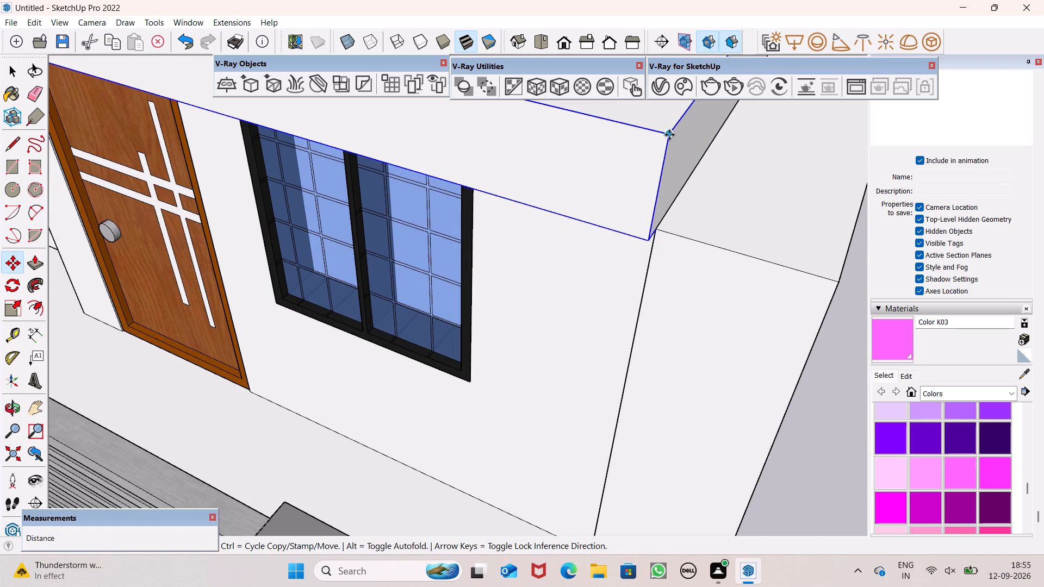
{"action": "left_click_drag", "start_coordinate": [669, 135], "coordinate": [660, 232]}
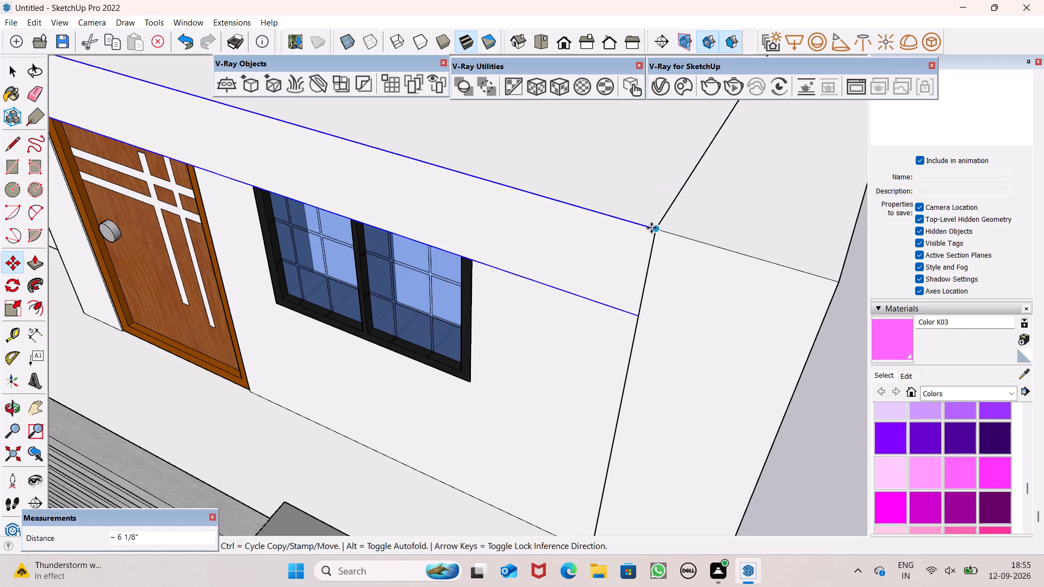
Undo the slab's moves, its grouping and its extrusion, back to the flat copied floor face beside the second house.
{"action": "scroll", "coordinate": [712, 278], "scroll_direction": "down", "scroll_amount": 7}
{"action": "scroll", "coordinate": [760, 279], "scroll_direction": "down", "scroll_amount": 15}
{"action": "scroll", "coordinate": [773, 345], "scroll_direction": "down", "scroll_amount": 7}
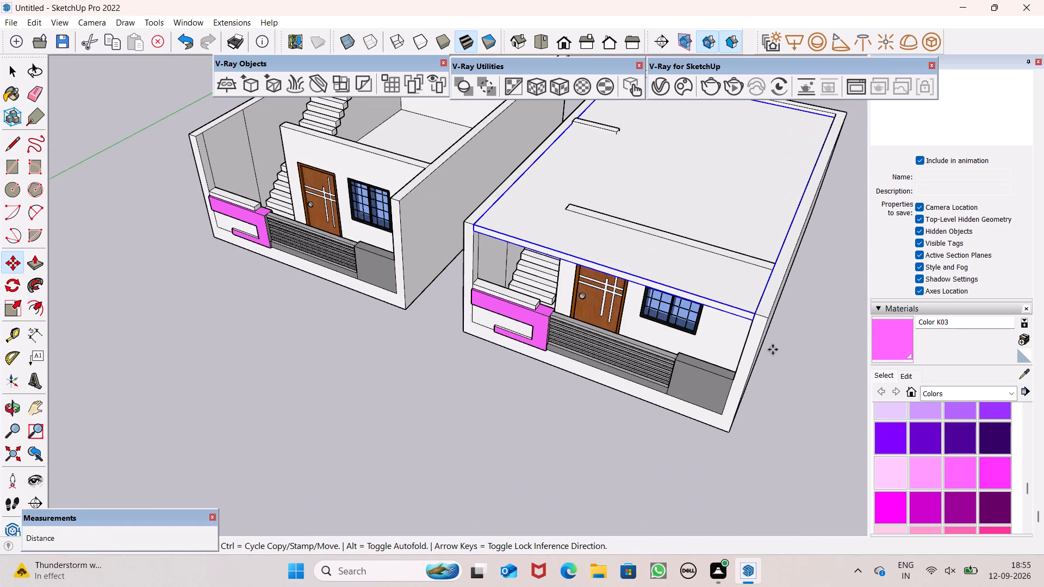
{"action": "middle_click_drag", "start_coordinate": [792, 310], "coordinate": [785, 344]}
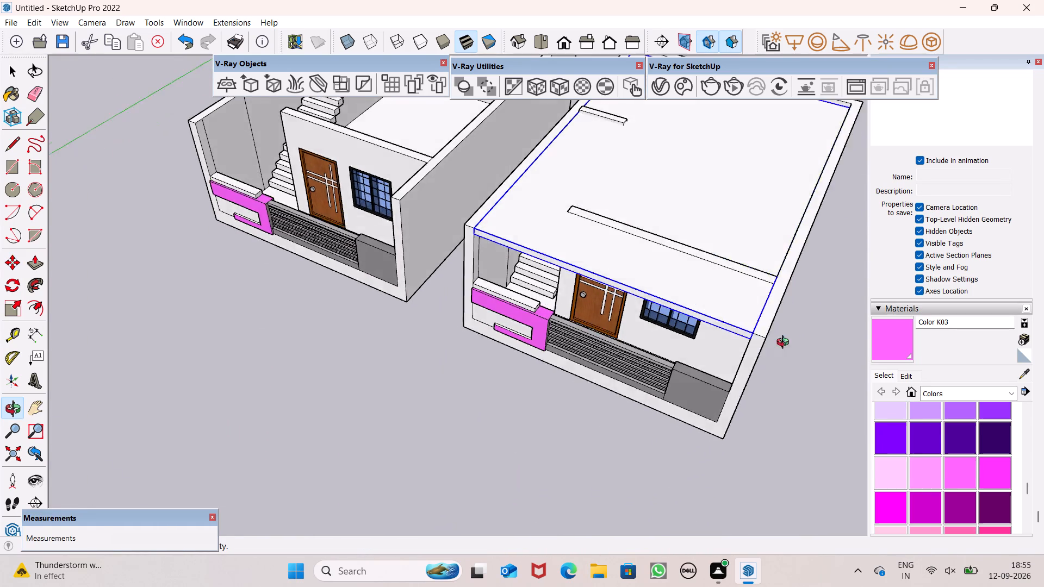
{"action": "middle_click_drag", "start_coordinate": [785, 344], "coordinate": [685, 286]}
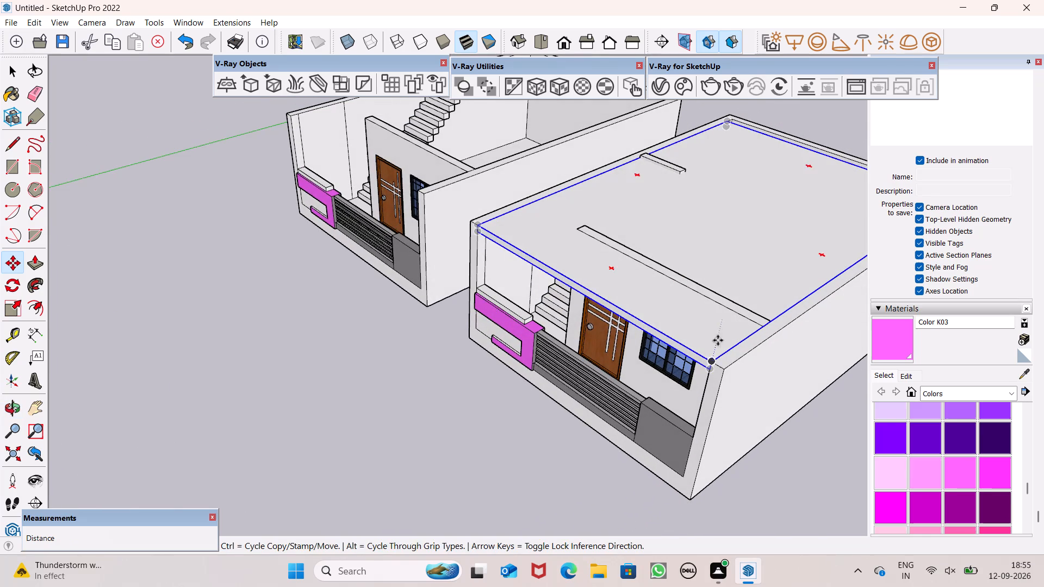
{"action": "scroll", "coordinate": [731, 409], "scroll_direction": "up", "scroll_amount": 2}
{"action": "key", "text": "ctrl+z"}
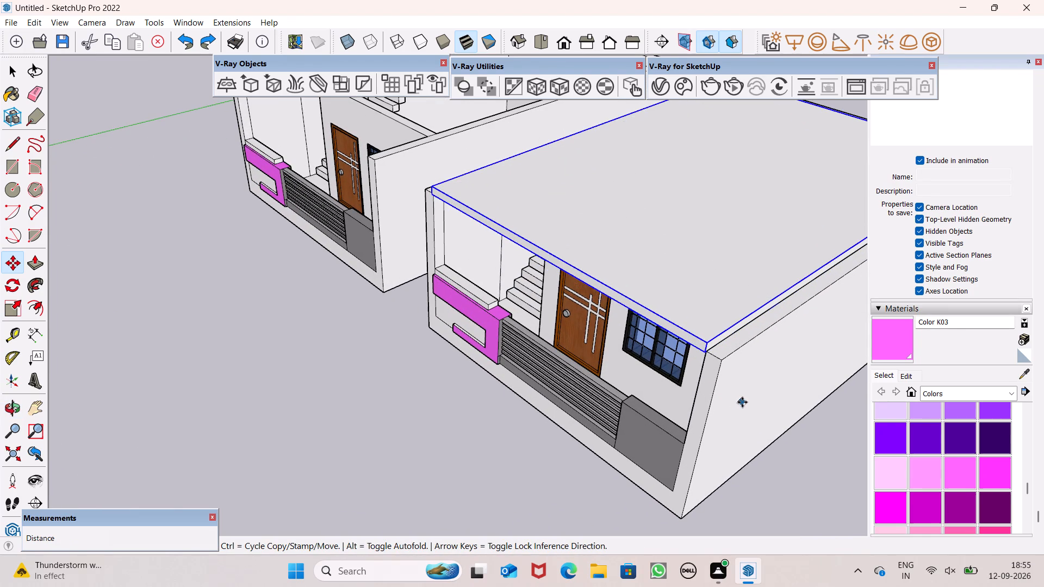
{"action": "key", "text": "ctrl+z"}
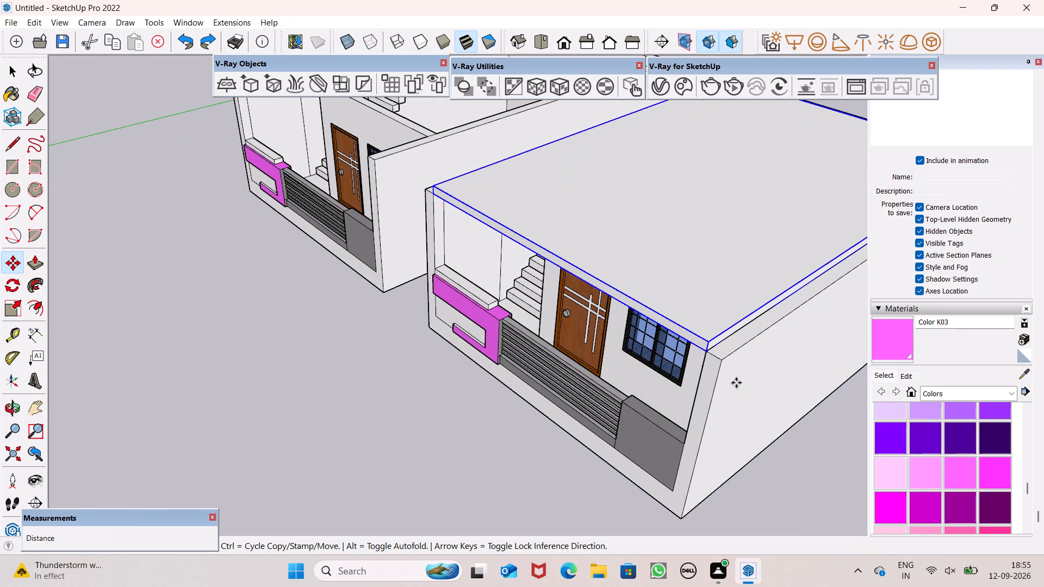
{"action": "key", "text": "ctrl+z"}
{"action": "scroll", "coordinate": [680, 268], "scroll_direction": "down", "scroll_amount": 8}
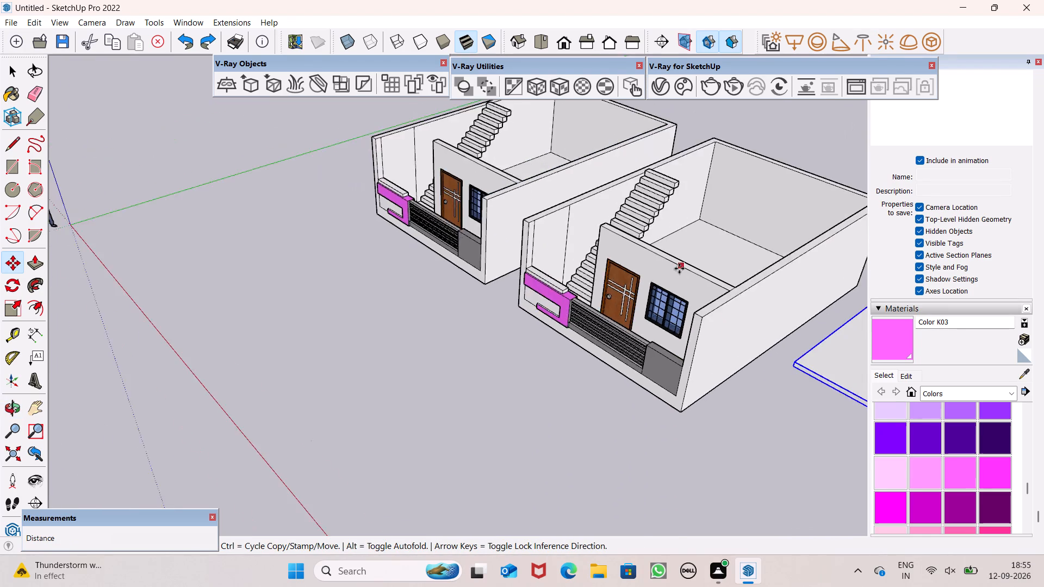
{"action": "scroll", "coordinate": [679, 268], "scroll_direction": "down", "scroll_amount": 6}
{"action": "key", "text": "ctrl+z"}
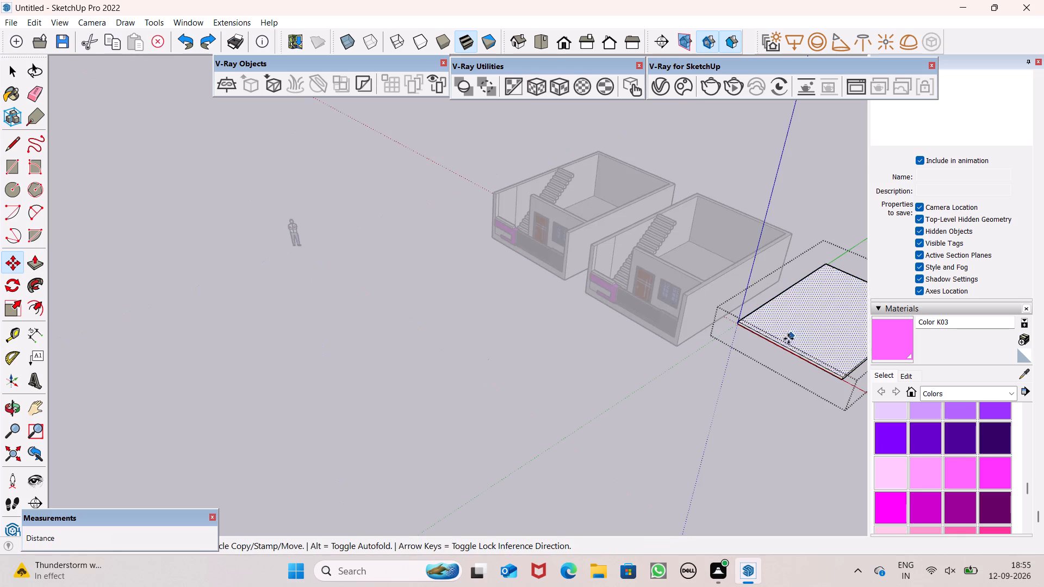
{"action": "key", "text": "ctrl+z"}
{"action": "key", "text": "ctrl+z"}
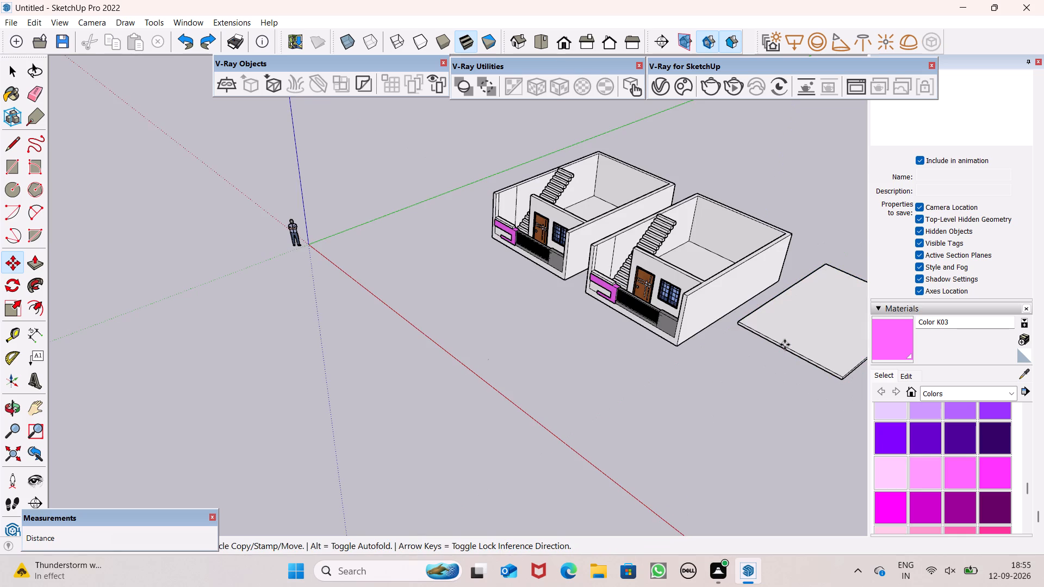
{"action": "key", "text": "space"}
{"action": "scroll", "coordinate": [761, 329], "scroll_direction": "down", "scroll_amount": 6}
{"action": "scroll", "coordinate": [853, 329], "scroll_direction": "up", "scroll_amount": 7}
{"action": "scroll", "coordinate": [701, 350], "scroll_direction": "up", "scroll_amount": 5}
{"action": "key", "text": "ctrl+z"}
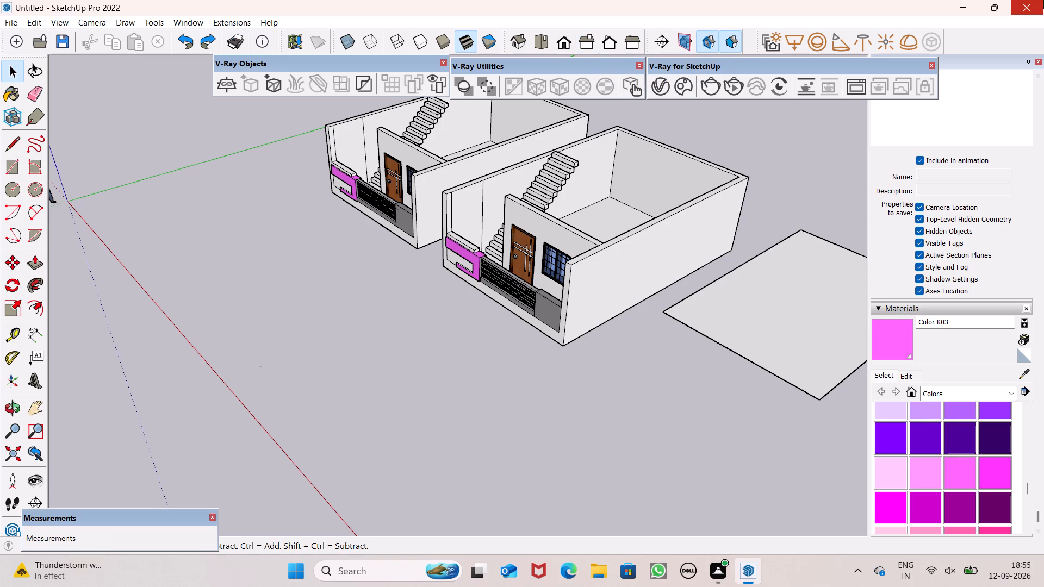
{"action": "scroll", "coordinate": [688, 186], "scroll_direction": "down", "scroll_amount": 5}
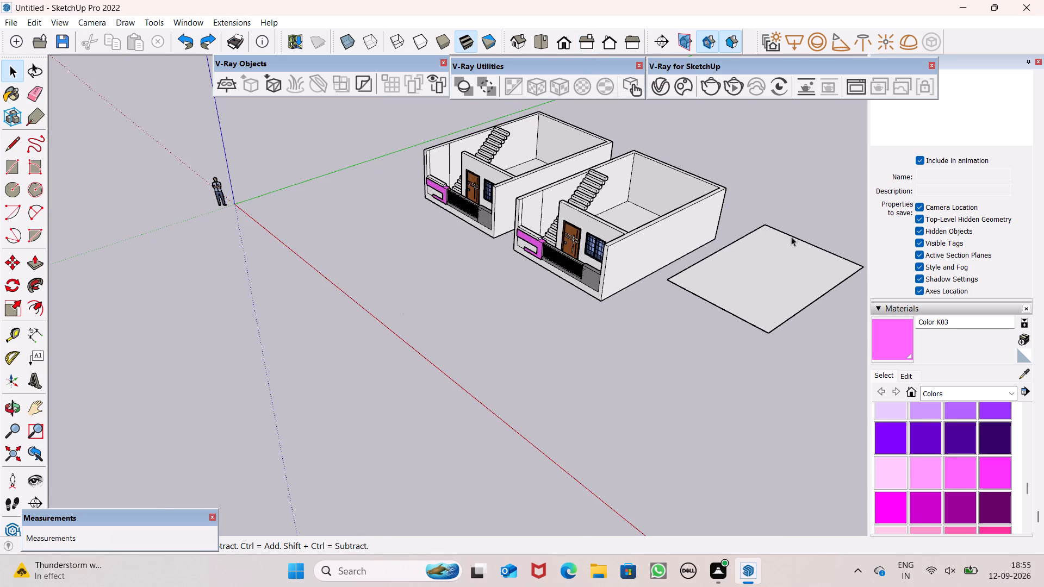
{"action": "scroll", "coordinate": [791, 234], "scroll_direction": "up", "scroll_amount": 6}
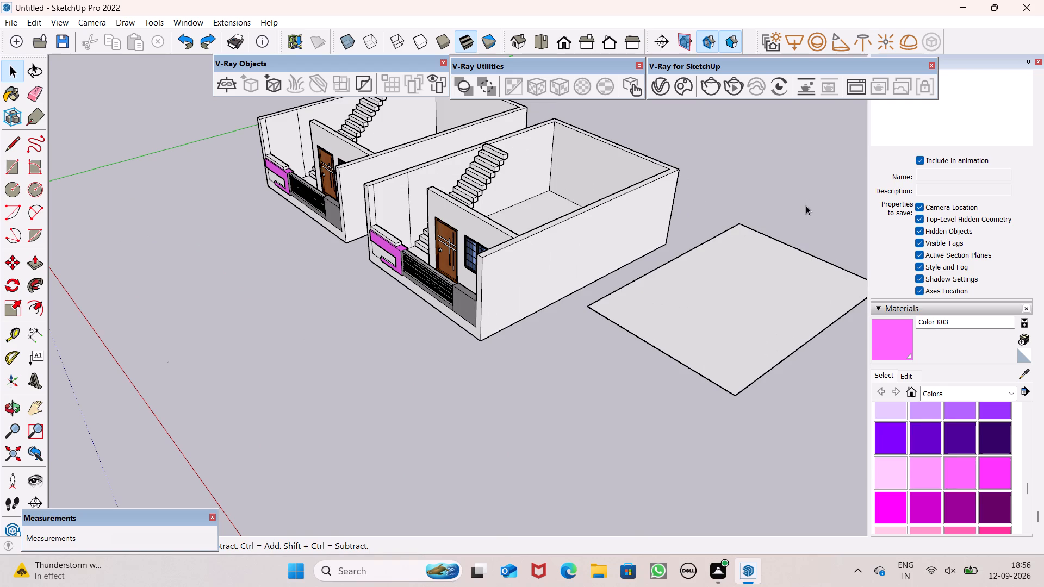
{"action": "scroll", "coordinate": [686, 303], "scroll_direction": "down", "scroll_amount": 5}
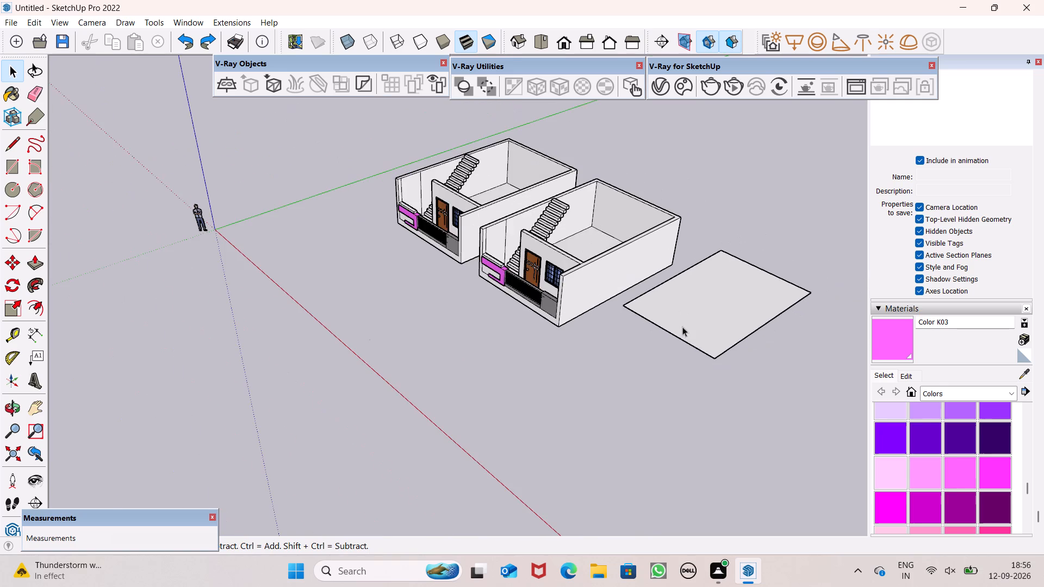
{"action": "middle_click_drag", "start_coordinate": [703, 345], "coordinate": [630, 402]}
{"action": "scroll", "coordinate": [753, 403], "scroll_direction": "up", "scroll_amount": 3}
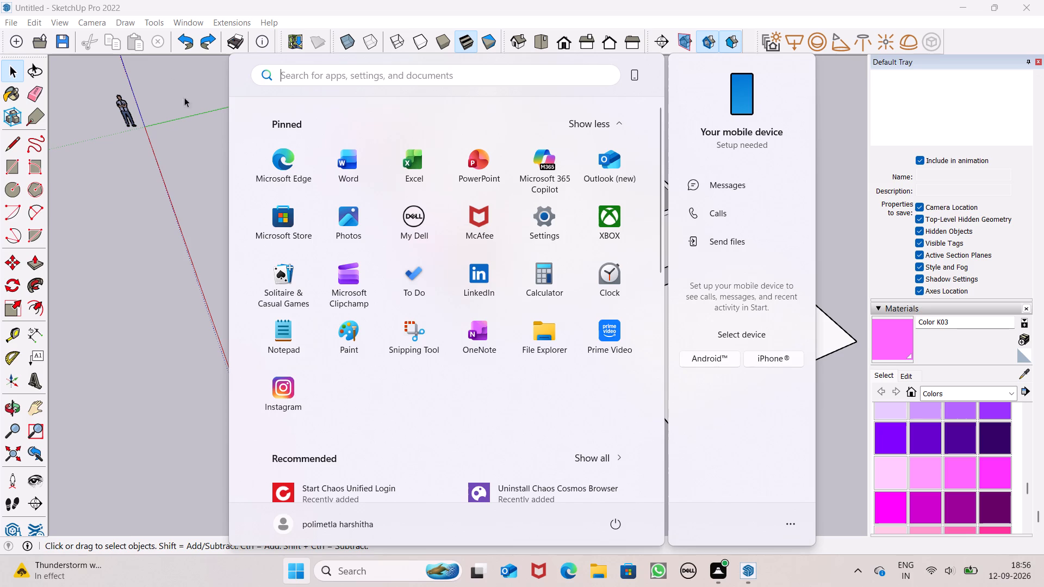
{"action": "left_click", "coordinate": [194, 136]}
Push/Pull the flat floor face beside the second house upward 6" to make a slab.
{"action": "scroll", "coordinate": [831, 447], "scroll_direction": "up", "scroll_amount": 4}
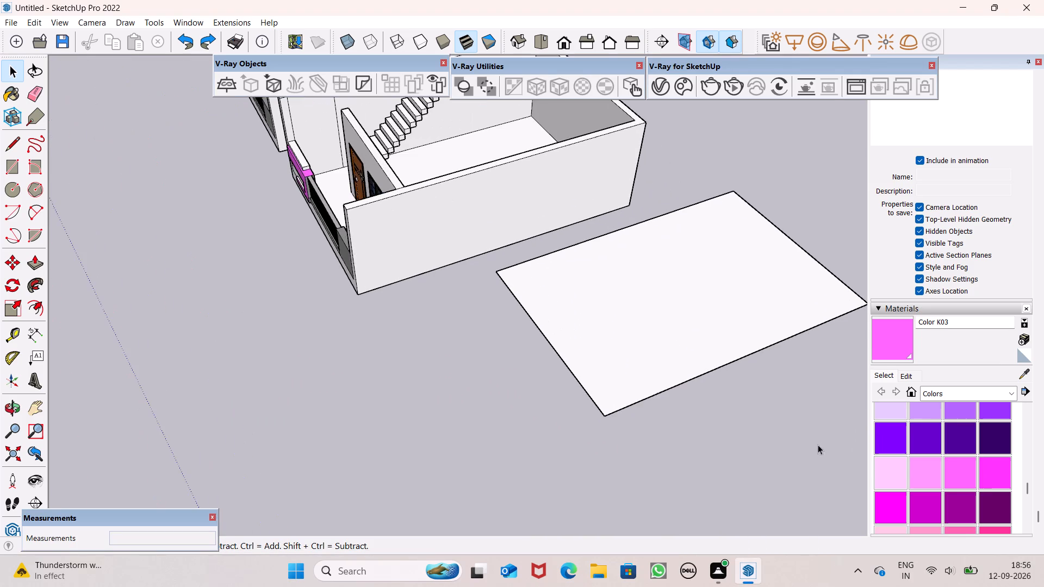
{"action": "scroll", "coordinate": [772, 411], "scroll_direction": "down", "scroll_amount": 2}
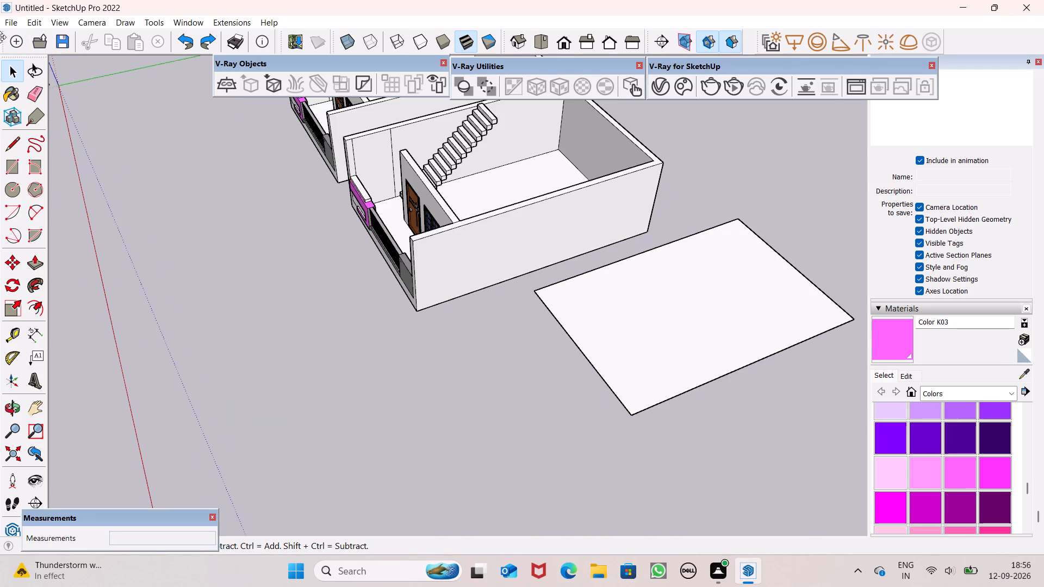
{"action": "left_click", "coordinate": [32, 267]}
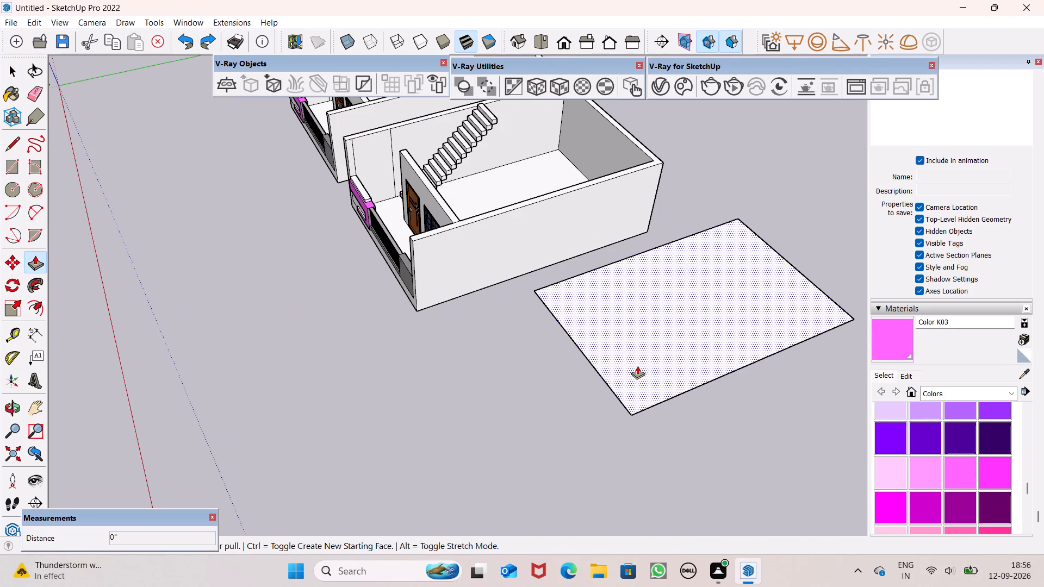
{"action": "scroll", "coordinate": [637, 366], "scroll_direction": "up", "scroll_amount": 6}
{"action": "scroll", "coordinate": [641, 424], "scroll_direction": "down", "scroll_amount": 2}
{"action": "left_click_drag", "start_coordinate": [622, 408], "coordinate": [632, 380]}
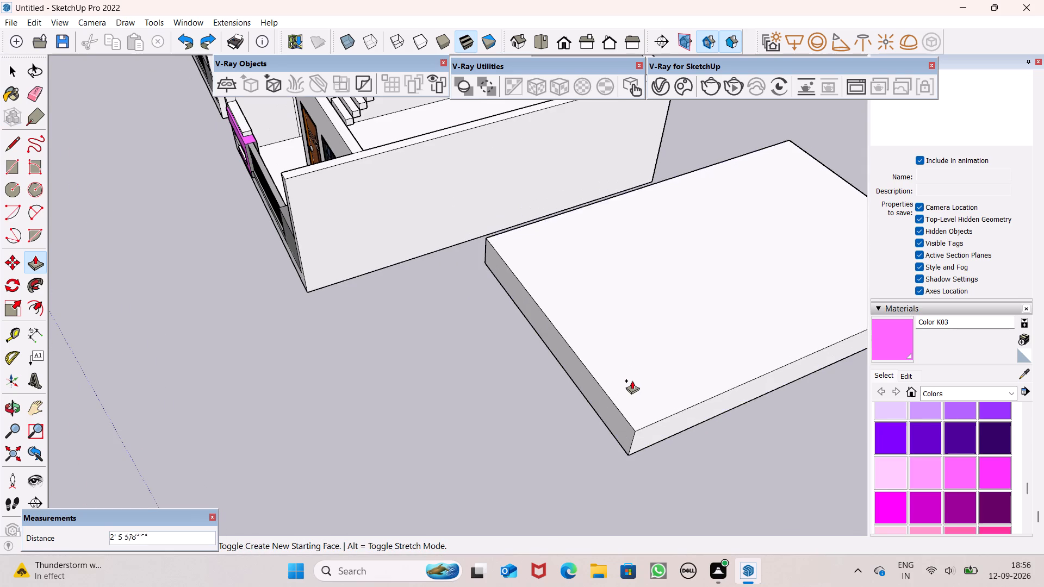
{"action": "left_click_drag", "start_coordinate": [632, 380], "coordinate": [637, 379]}
{"action": "key", "text": "6"}
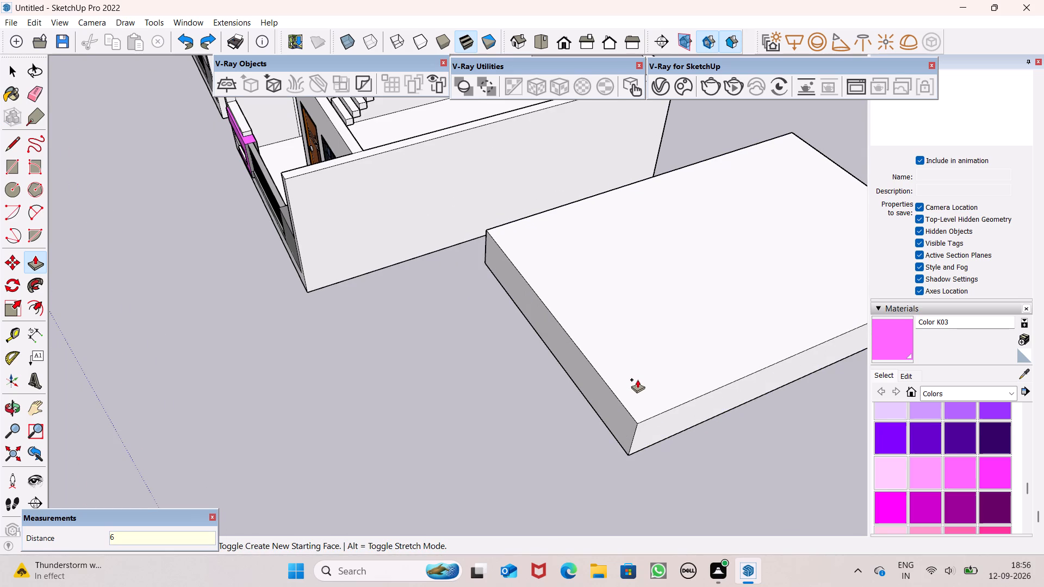
{"action": "left_click_drag", "start_coordinate": [637, 379], "coordinate": [638, 380]}
{"action": "left_click_drag", "start_coordinate": [638, 380], "coordinate": [641, 408]}
{"action": "key", "text": "BackSpace"}
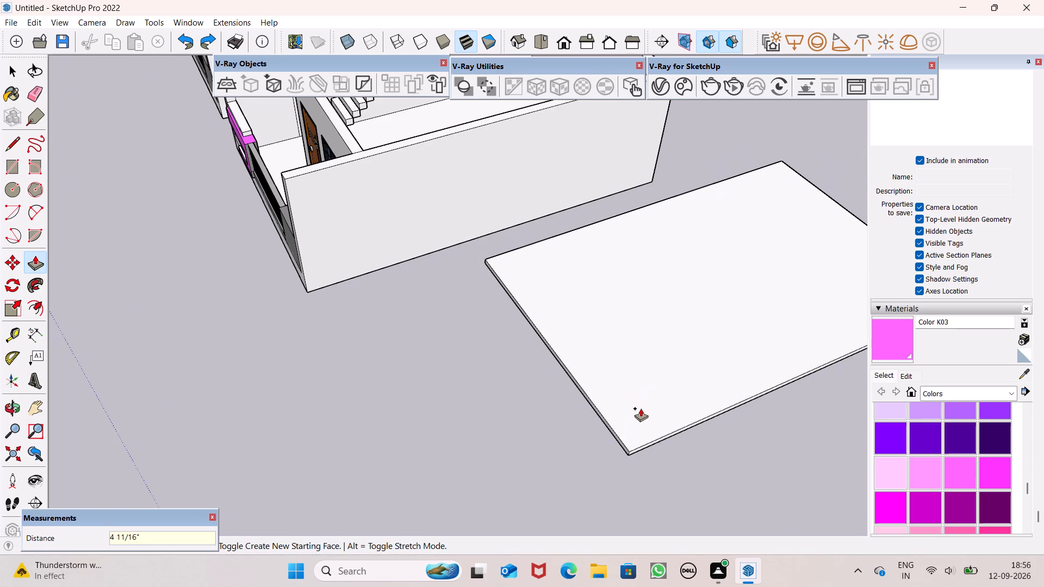
{"action": "left_click_drag", "start_coordinate": [641, 408], "coordinate": [641, 407]}
{"action": "key", "text": "6"}
{"action": "key", "text": "shift+quotedbl"}
{"action": "key", "text": "Return"}
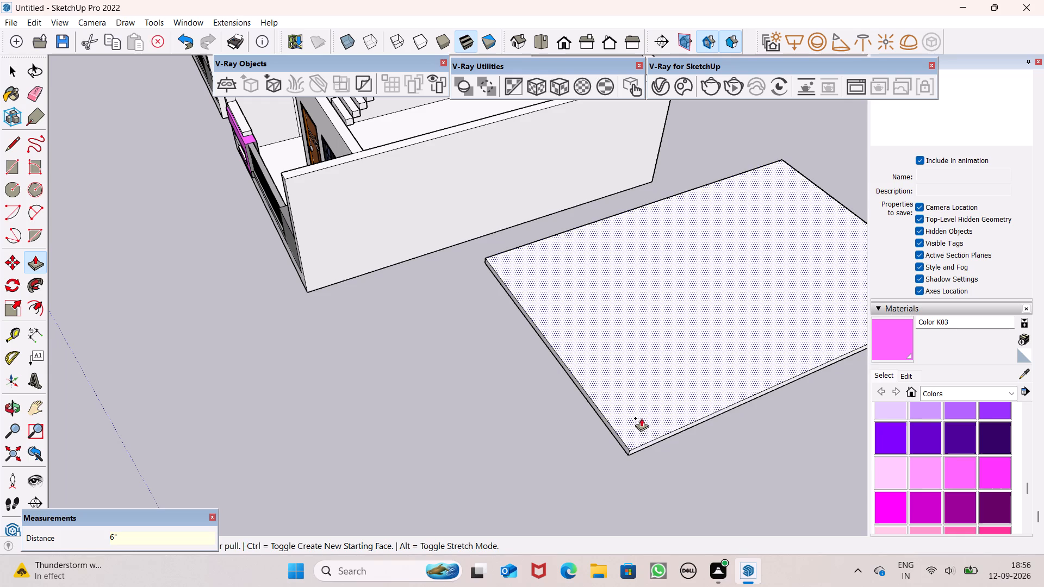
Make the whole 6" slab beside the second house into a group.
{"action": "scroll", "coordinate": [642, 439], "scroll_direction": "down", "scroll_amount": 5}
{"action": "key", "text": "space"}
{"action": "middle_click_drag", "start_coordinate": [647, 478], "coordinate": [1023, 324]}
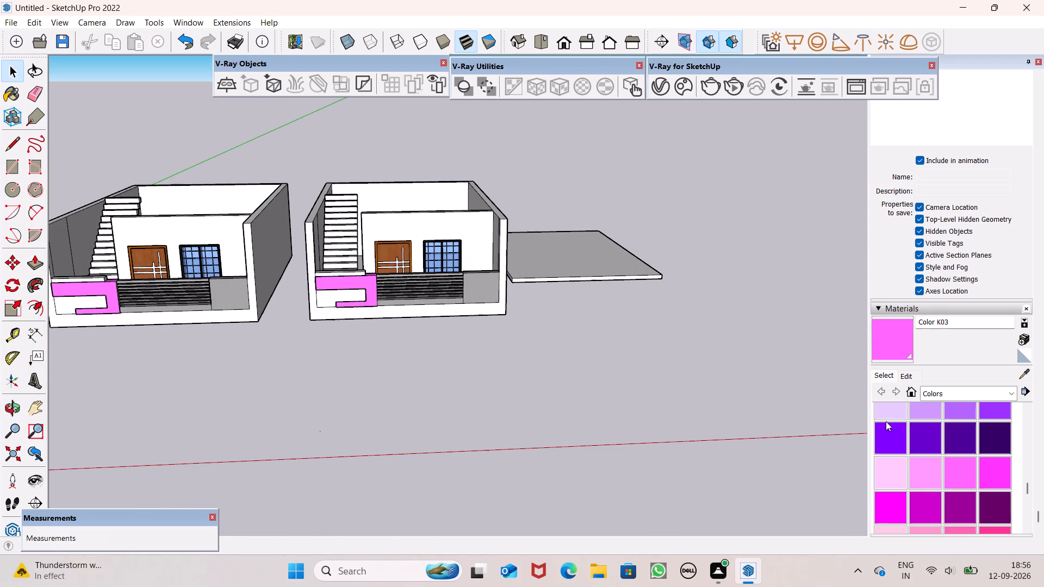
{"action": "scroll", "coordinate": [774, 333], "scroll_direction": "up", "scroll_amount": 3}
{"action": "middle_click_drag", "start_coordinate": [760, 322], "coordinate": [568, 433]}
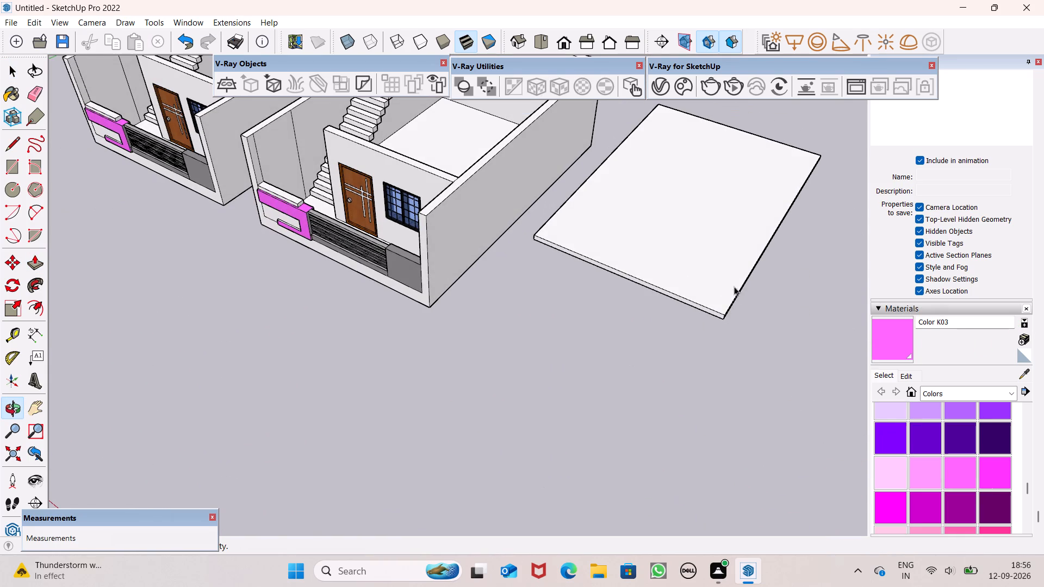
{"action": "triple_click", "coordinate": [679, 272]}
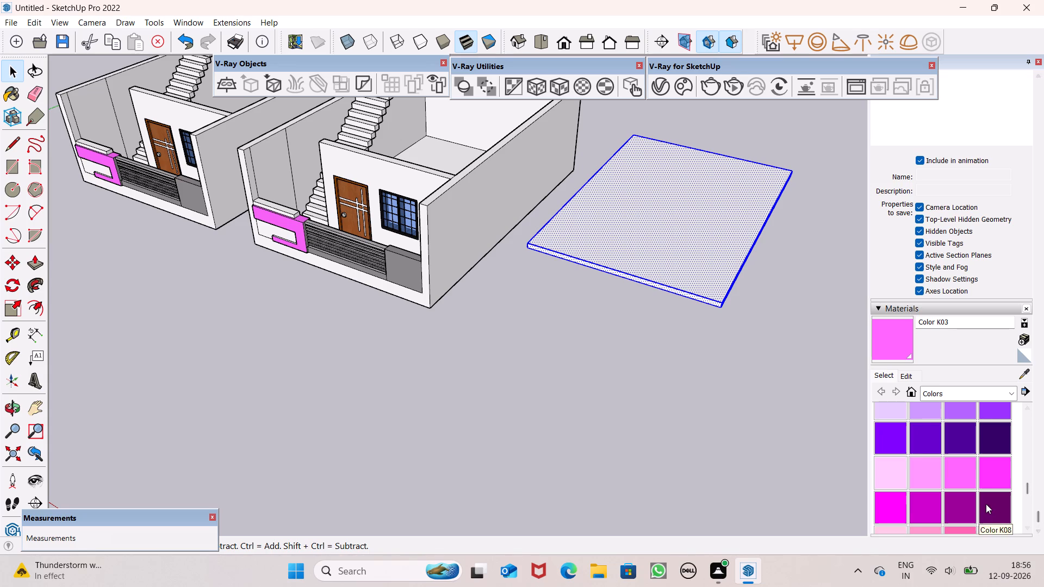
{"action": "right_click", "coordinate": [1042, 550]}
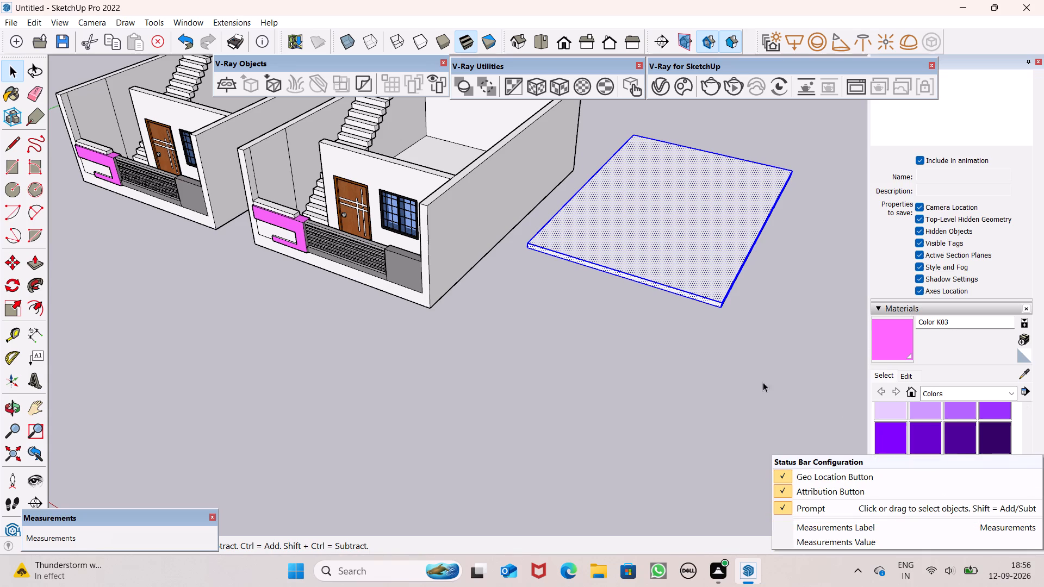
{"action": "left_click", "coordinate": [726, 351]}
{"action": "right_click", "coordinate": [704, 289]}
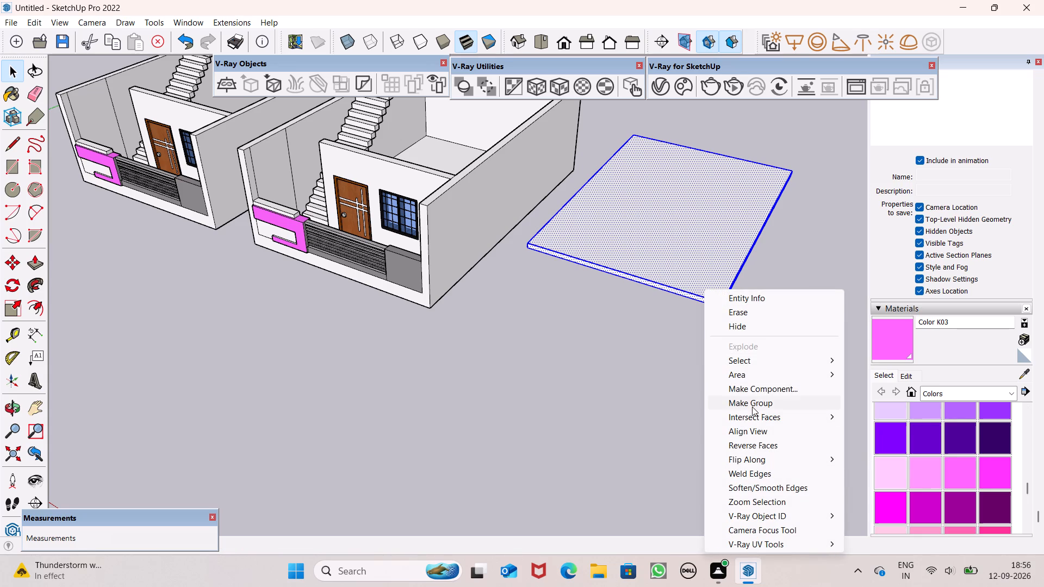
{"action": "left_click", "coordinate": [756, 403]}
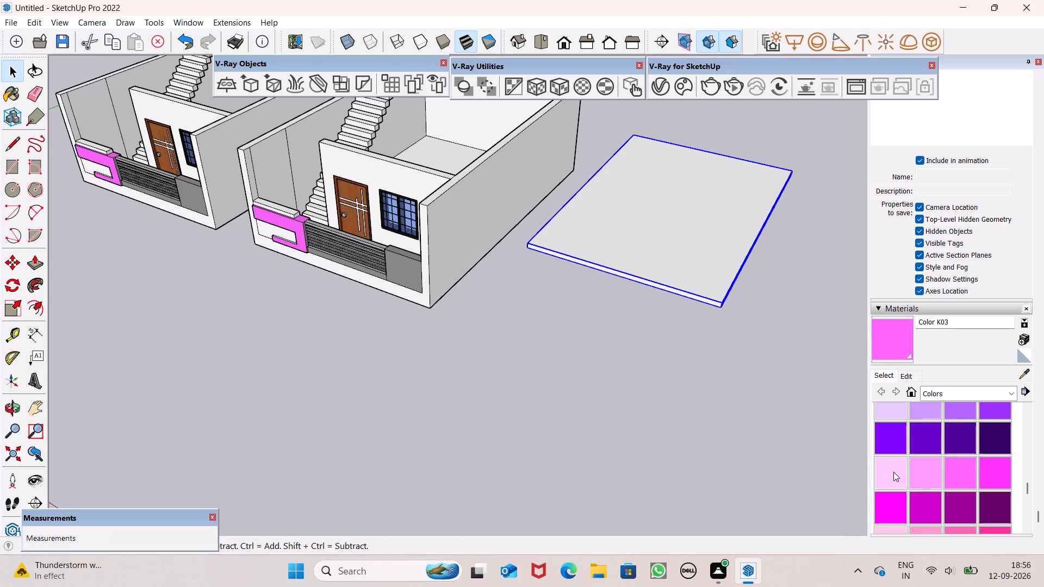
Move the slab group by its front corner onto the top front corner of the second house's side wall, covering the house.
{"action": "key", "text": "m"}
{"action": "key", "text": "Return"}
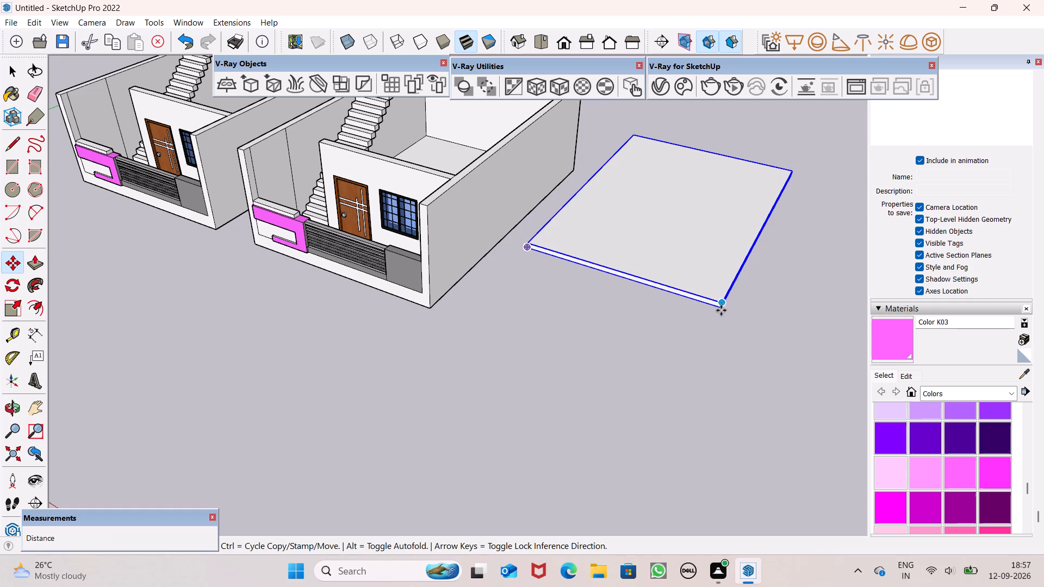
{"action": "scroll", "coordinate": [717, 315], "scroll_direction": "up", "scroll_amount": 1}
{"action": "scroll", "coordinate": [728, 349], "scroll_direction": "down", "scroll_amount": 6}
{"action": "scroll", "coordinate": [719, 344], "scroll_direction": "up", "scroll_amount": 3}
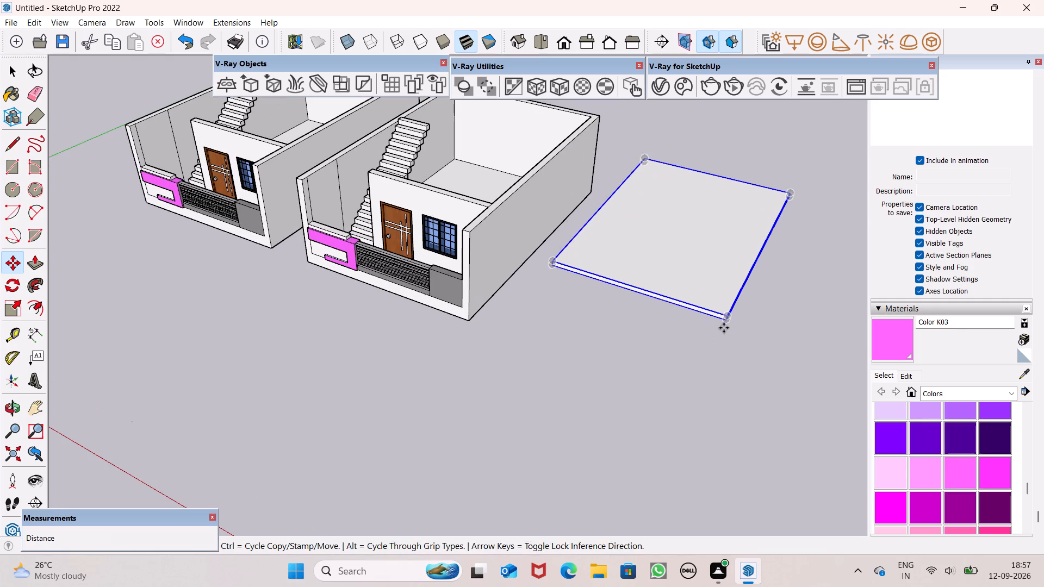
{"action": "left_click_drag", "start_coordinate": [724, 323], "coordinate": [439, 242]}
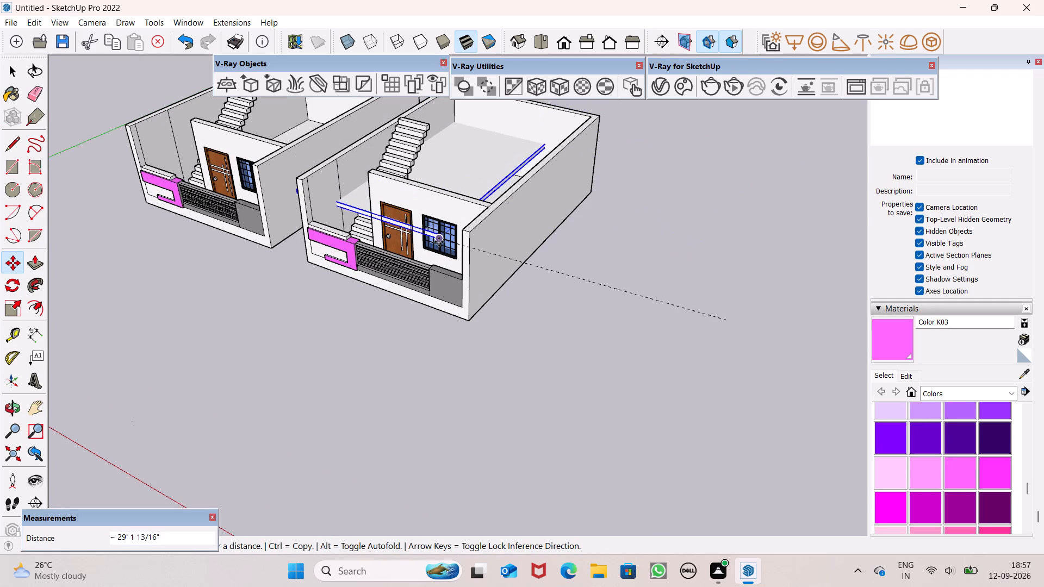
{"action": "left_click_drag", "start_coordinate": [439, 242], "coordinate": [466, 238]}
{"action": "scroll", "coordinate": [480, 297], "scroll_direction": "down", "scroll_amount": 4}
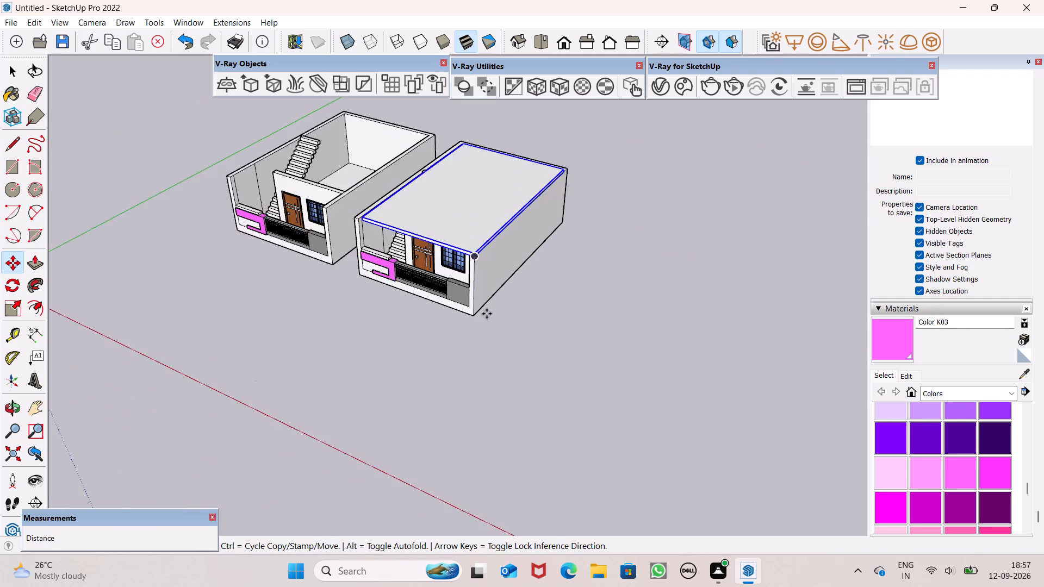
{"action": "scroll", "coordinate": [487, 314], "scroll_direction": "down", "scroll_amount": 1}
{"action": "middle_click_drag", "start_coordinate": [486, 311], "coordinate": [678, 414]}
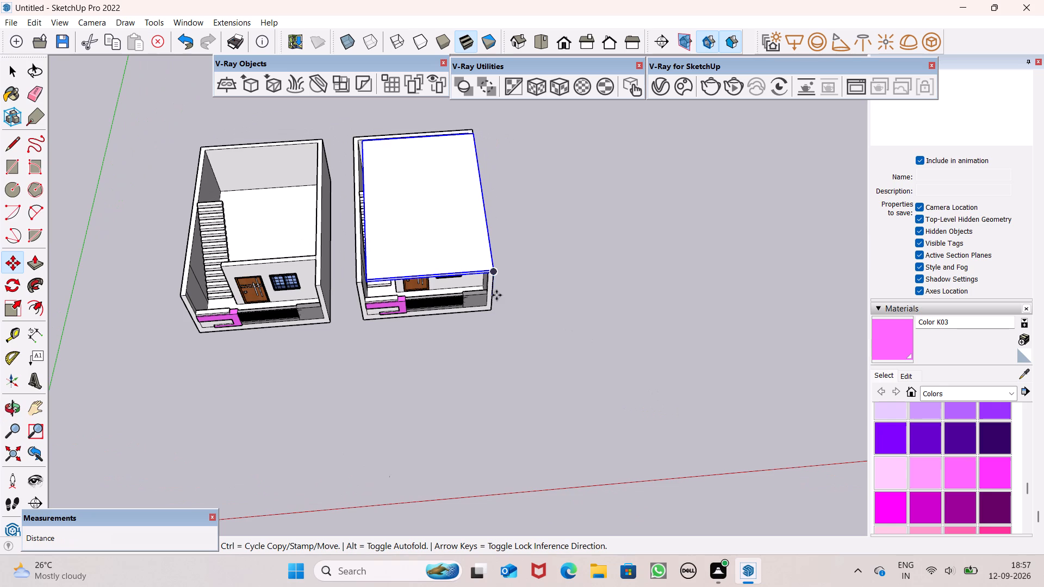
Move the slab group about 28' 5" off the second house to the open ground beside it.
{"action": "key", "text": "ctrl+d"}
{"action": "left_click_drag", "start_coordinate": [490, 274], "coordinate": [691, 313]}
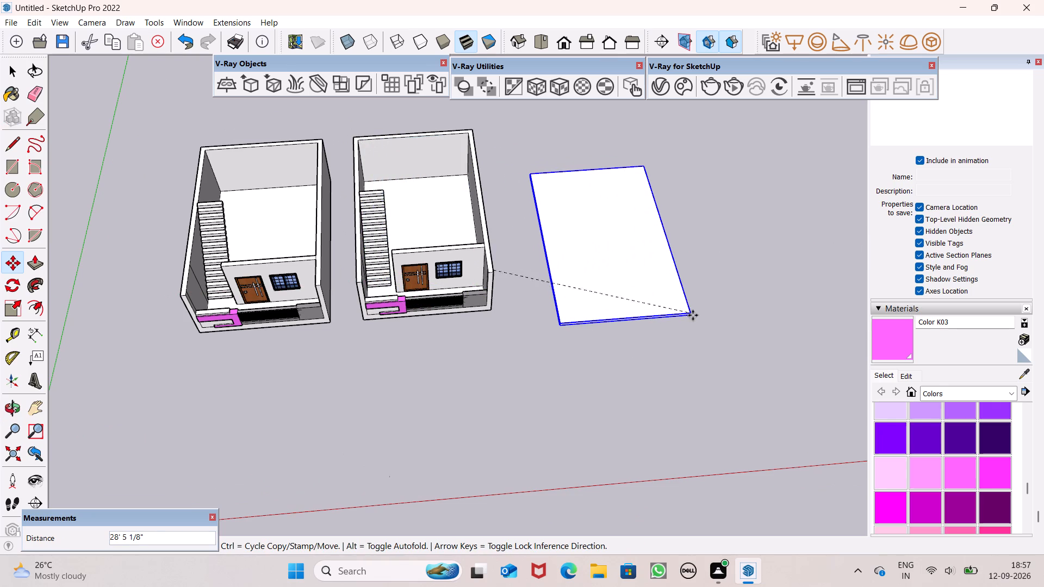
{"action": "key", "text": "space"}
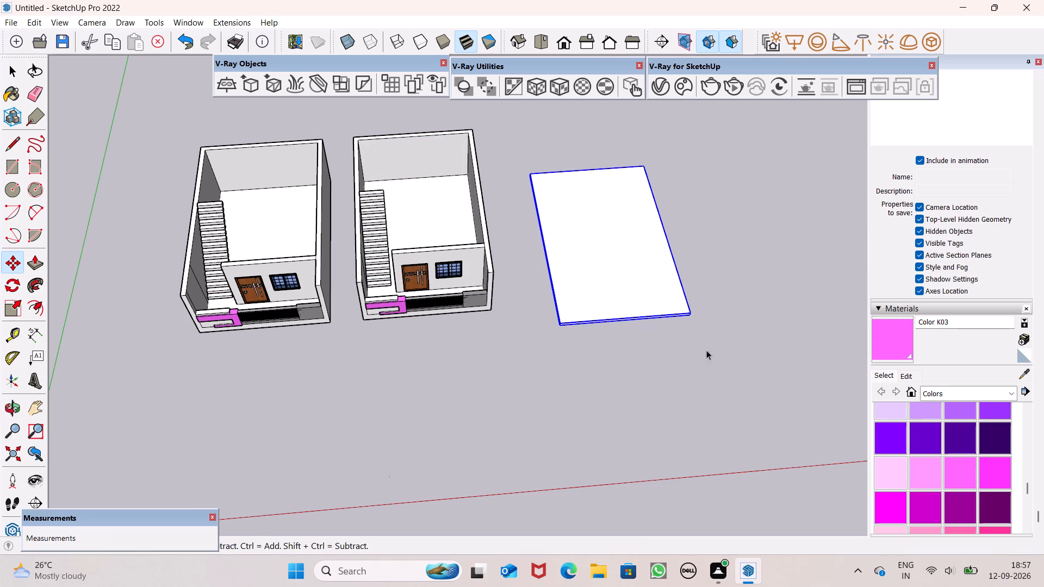
Delete the slab group beside the second house.
{"action": "double_click", "coordinate": [650, 285]}
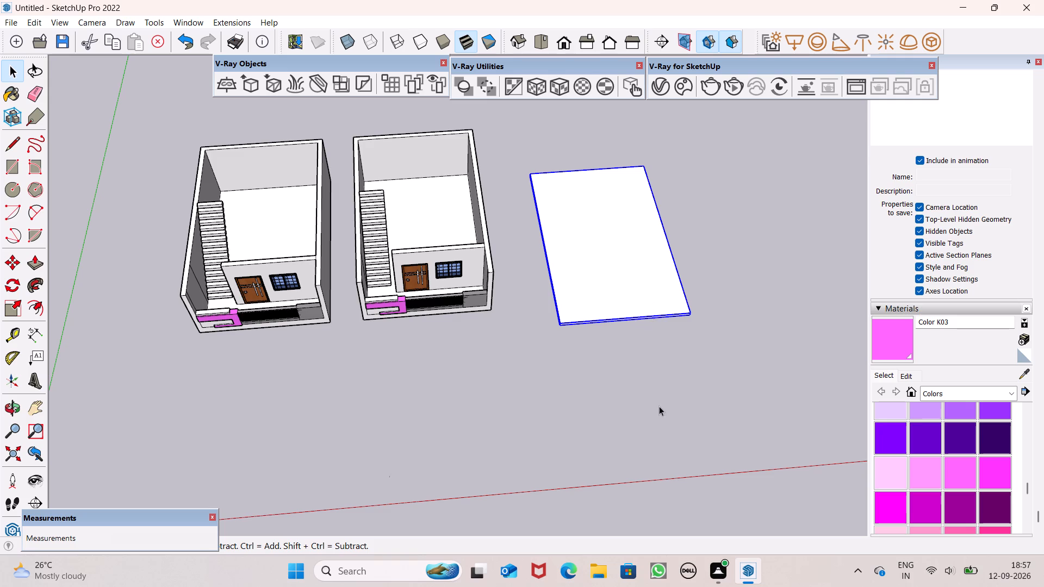
{"action": "left_click", "coordinate": [663, 403]}
{"action": "left_click", "coordinate": [626, 302]}
{"action": "key", "text": "Delete"}
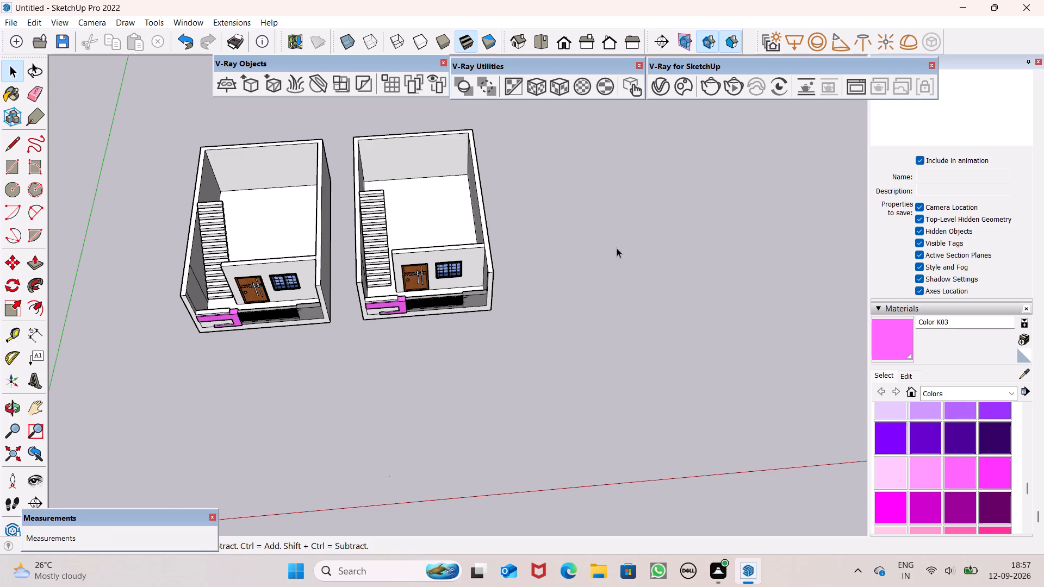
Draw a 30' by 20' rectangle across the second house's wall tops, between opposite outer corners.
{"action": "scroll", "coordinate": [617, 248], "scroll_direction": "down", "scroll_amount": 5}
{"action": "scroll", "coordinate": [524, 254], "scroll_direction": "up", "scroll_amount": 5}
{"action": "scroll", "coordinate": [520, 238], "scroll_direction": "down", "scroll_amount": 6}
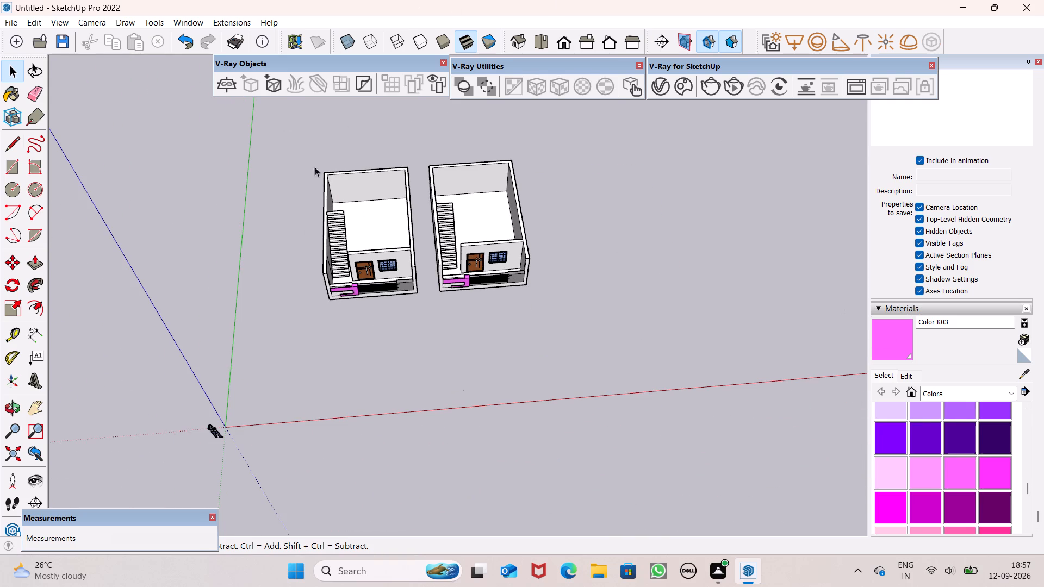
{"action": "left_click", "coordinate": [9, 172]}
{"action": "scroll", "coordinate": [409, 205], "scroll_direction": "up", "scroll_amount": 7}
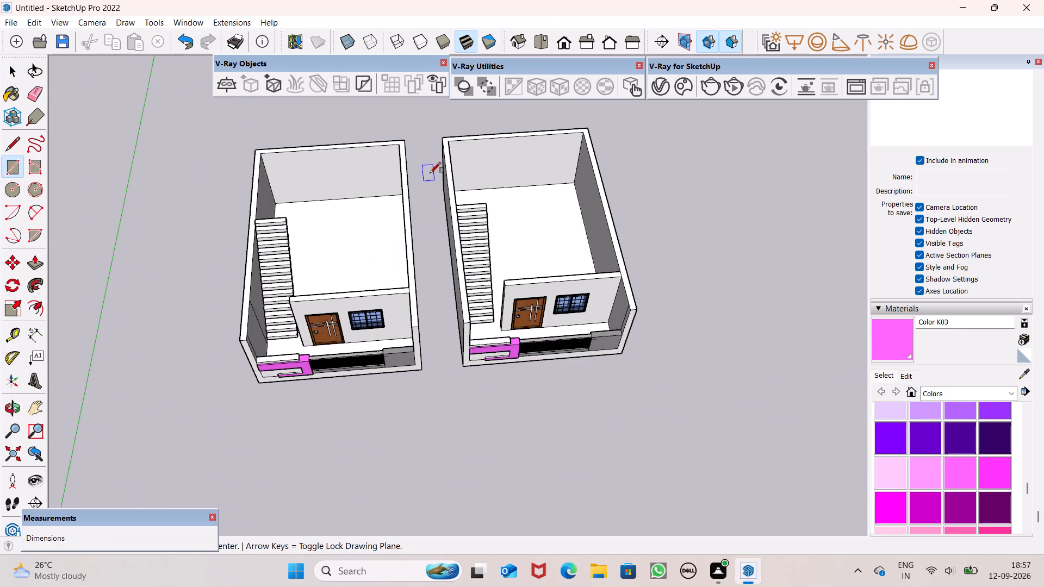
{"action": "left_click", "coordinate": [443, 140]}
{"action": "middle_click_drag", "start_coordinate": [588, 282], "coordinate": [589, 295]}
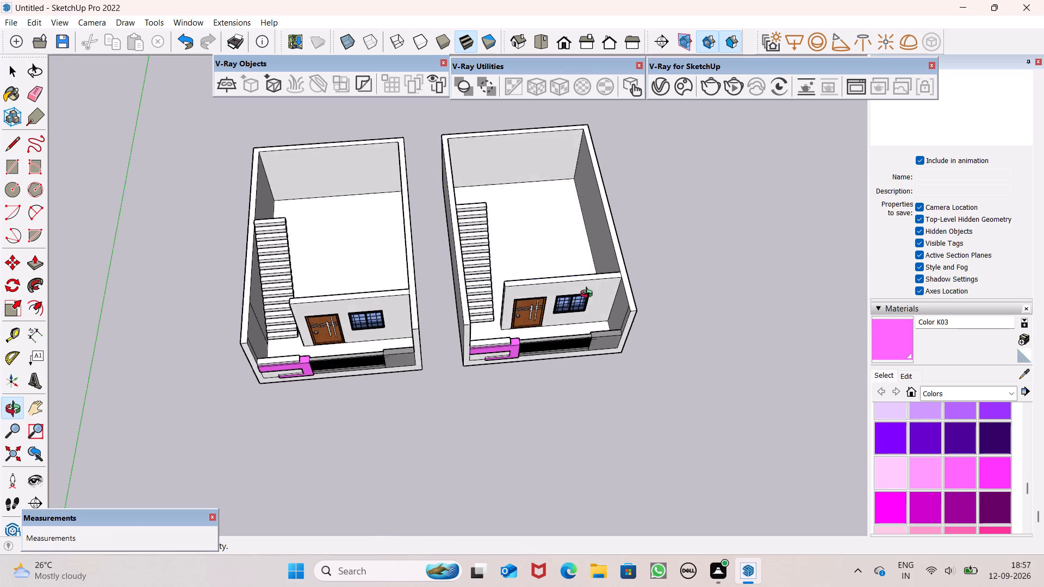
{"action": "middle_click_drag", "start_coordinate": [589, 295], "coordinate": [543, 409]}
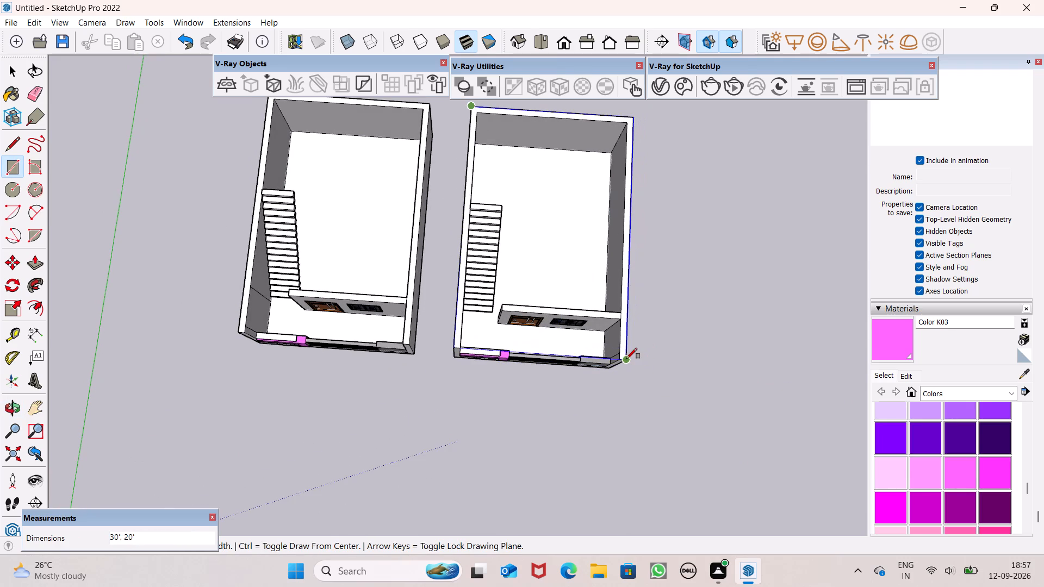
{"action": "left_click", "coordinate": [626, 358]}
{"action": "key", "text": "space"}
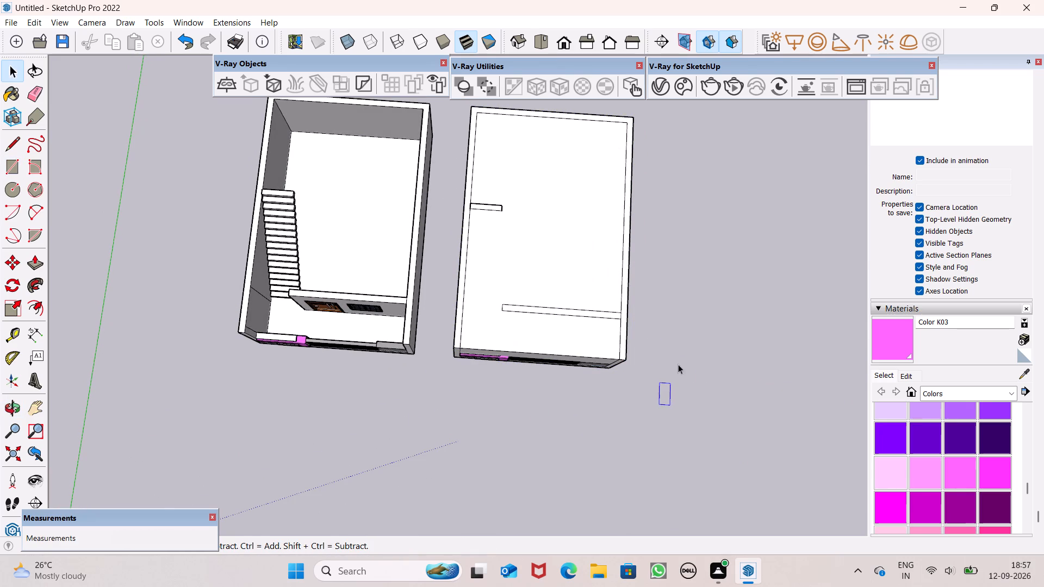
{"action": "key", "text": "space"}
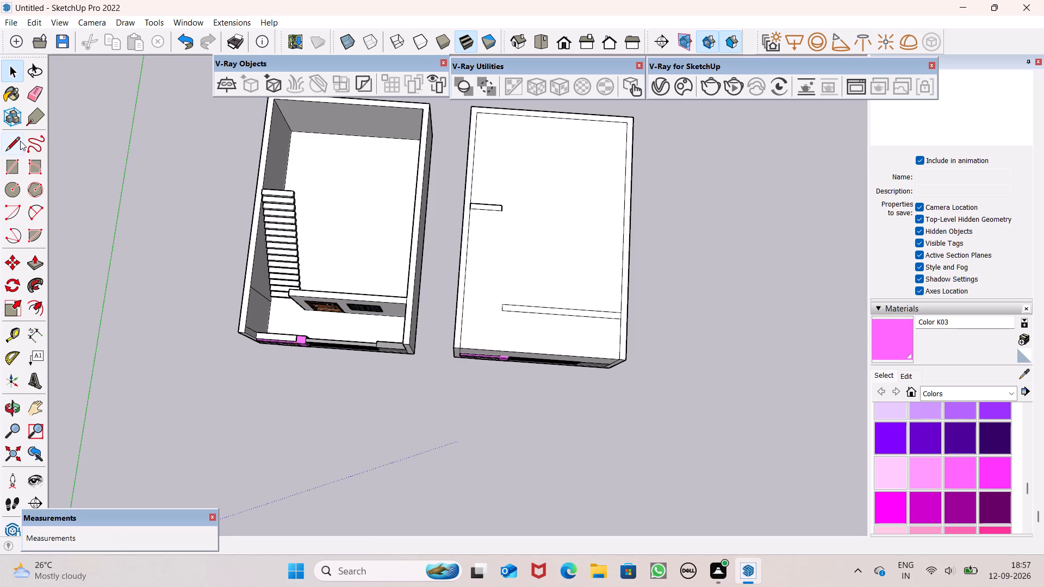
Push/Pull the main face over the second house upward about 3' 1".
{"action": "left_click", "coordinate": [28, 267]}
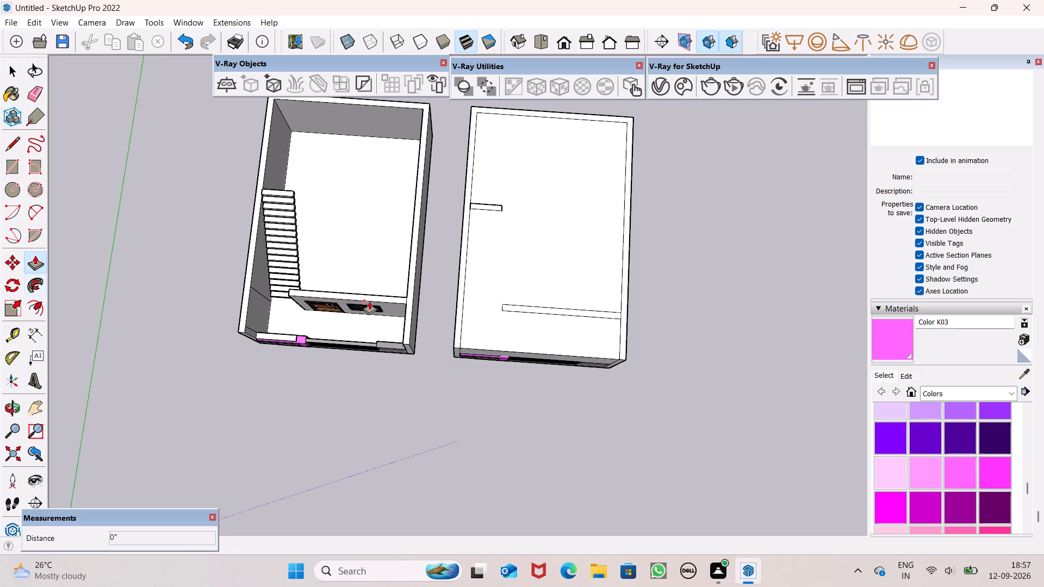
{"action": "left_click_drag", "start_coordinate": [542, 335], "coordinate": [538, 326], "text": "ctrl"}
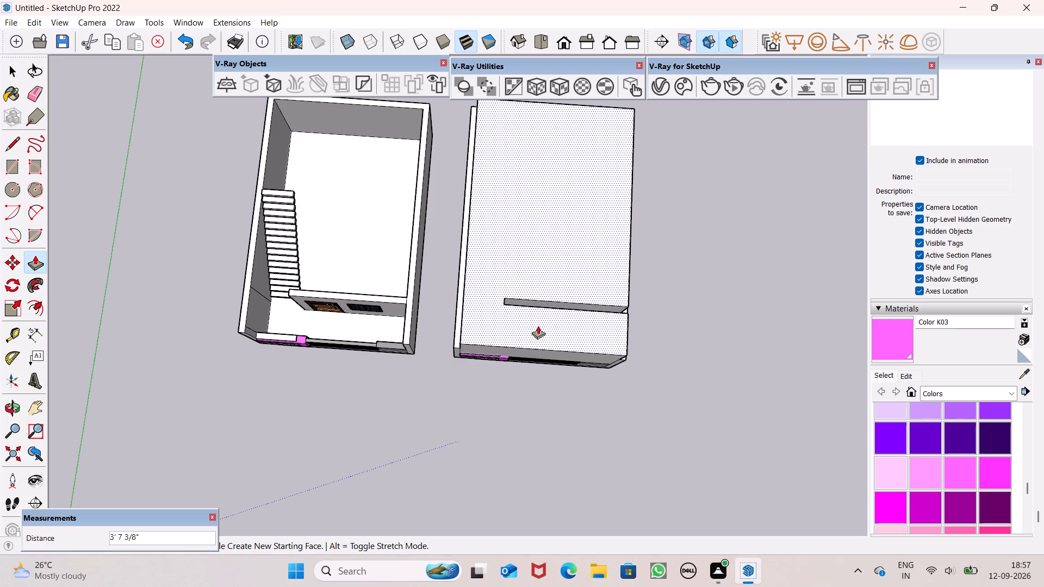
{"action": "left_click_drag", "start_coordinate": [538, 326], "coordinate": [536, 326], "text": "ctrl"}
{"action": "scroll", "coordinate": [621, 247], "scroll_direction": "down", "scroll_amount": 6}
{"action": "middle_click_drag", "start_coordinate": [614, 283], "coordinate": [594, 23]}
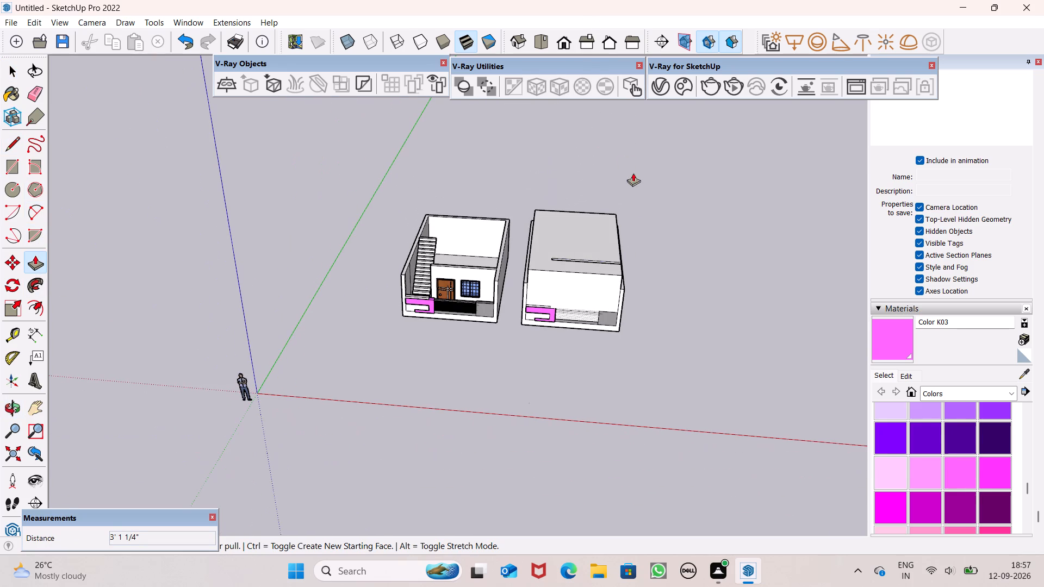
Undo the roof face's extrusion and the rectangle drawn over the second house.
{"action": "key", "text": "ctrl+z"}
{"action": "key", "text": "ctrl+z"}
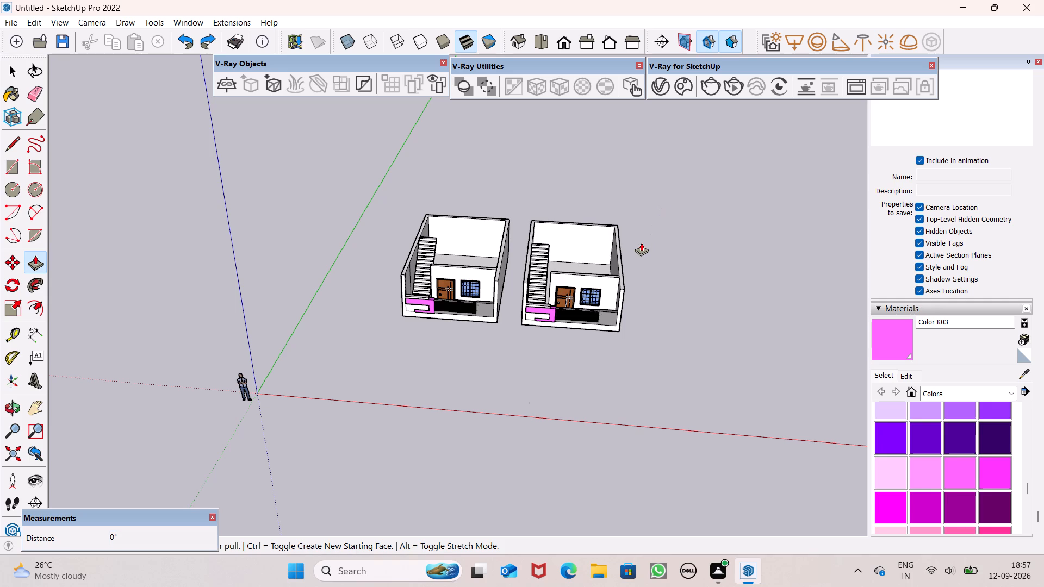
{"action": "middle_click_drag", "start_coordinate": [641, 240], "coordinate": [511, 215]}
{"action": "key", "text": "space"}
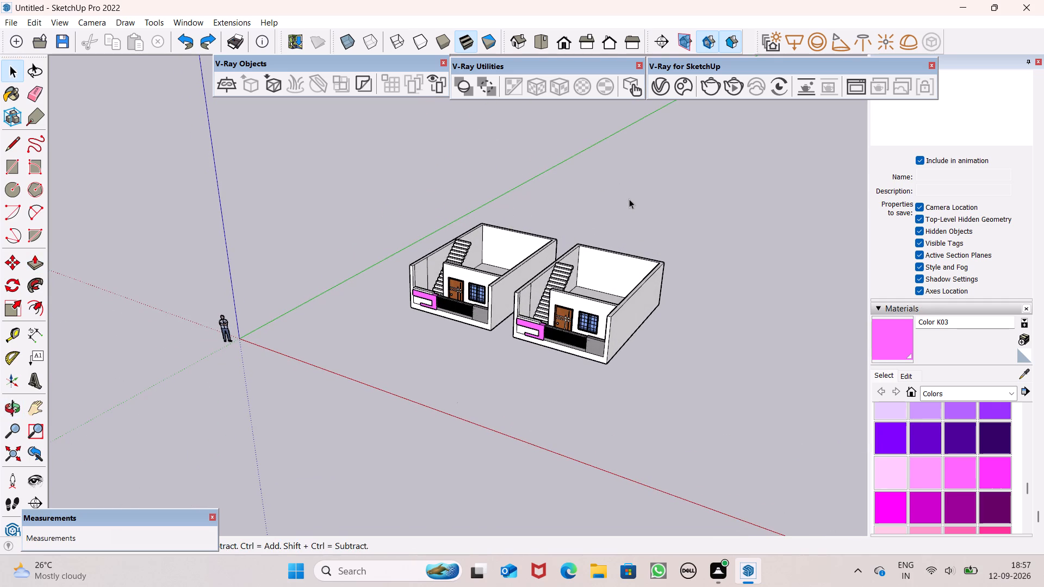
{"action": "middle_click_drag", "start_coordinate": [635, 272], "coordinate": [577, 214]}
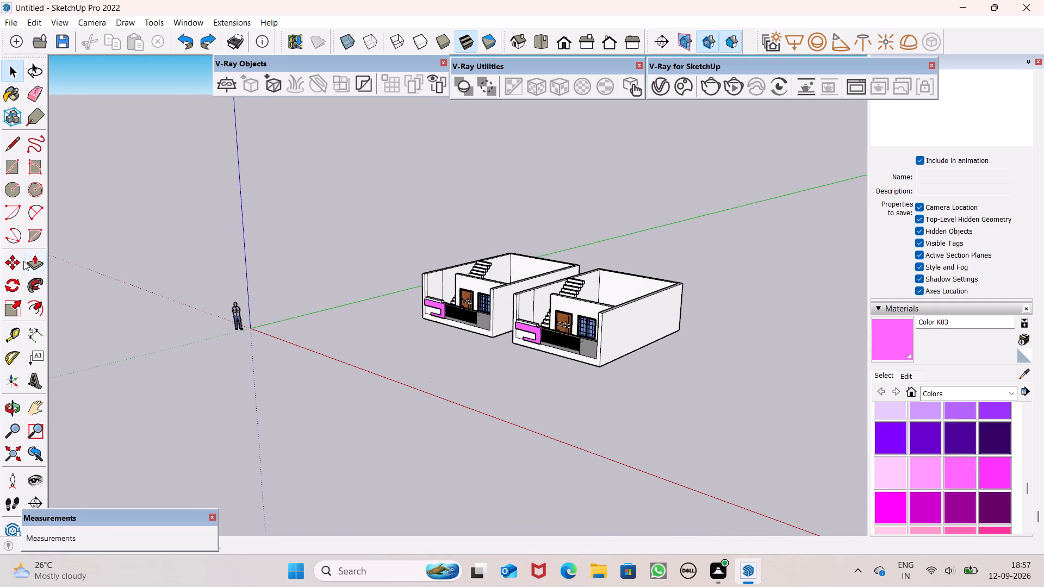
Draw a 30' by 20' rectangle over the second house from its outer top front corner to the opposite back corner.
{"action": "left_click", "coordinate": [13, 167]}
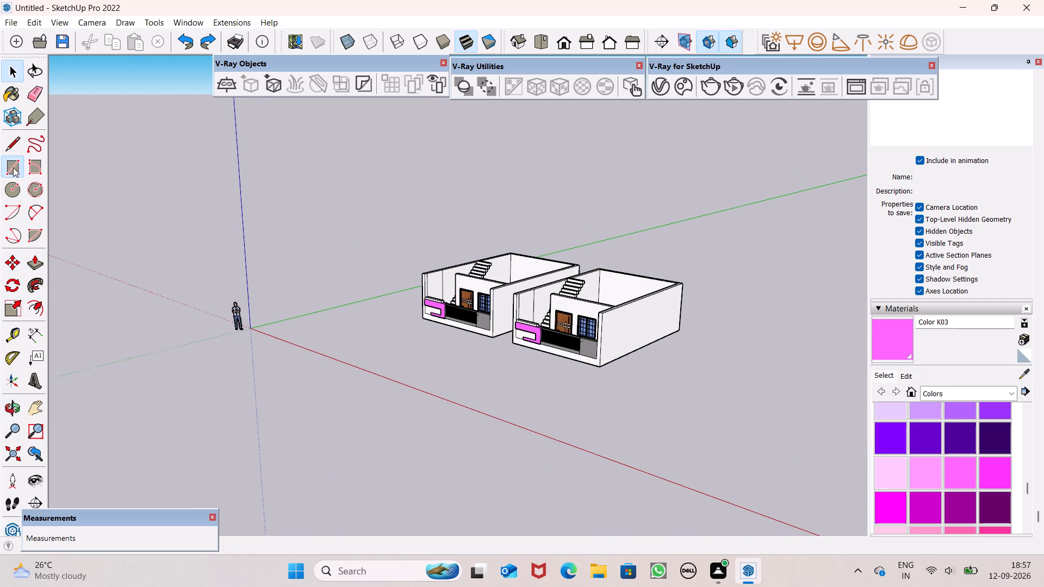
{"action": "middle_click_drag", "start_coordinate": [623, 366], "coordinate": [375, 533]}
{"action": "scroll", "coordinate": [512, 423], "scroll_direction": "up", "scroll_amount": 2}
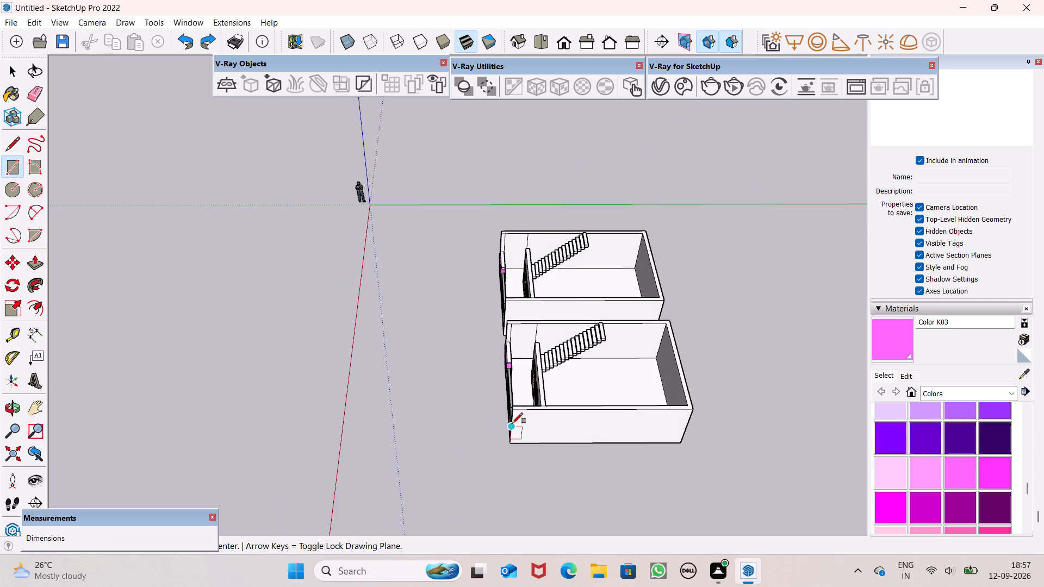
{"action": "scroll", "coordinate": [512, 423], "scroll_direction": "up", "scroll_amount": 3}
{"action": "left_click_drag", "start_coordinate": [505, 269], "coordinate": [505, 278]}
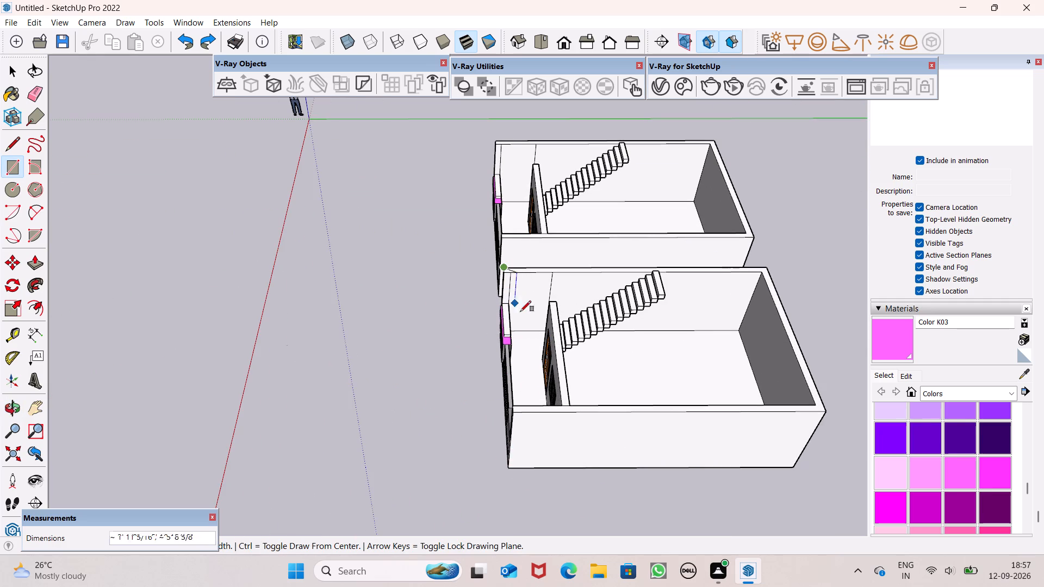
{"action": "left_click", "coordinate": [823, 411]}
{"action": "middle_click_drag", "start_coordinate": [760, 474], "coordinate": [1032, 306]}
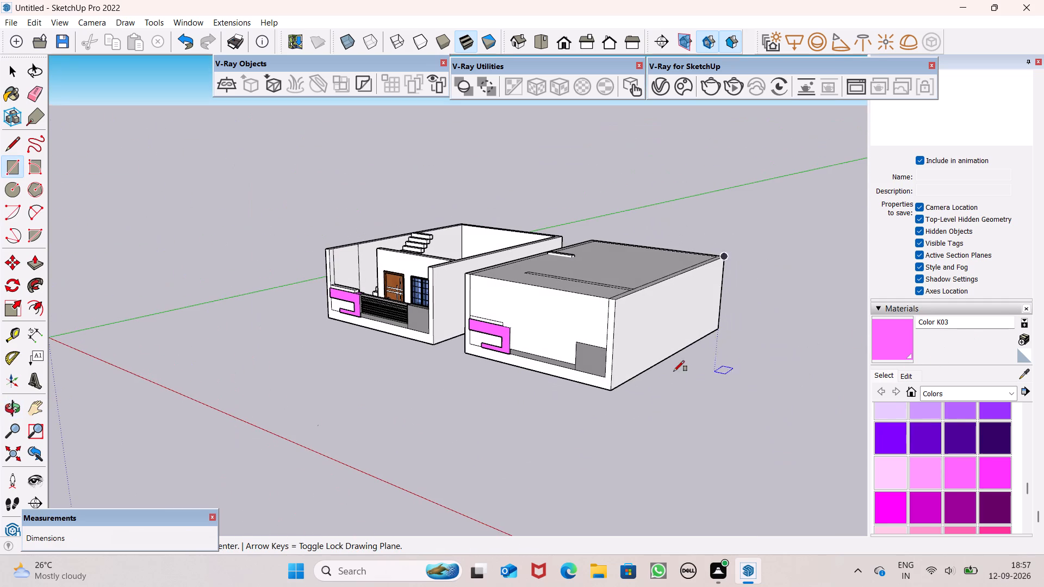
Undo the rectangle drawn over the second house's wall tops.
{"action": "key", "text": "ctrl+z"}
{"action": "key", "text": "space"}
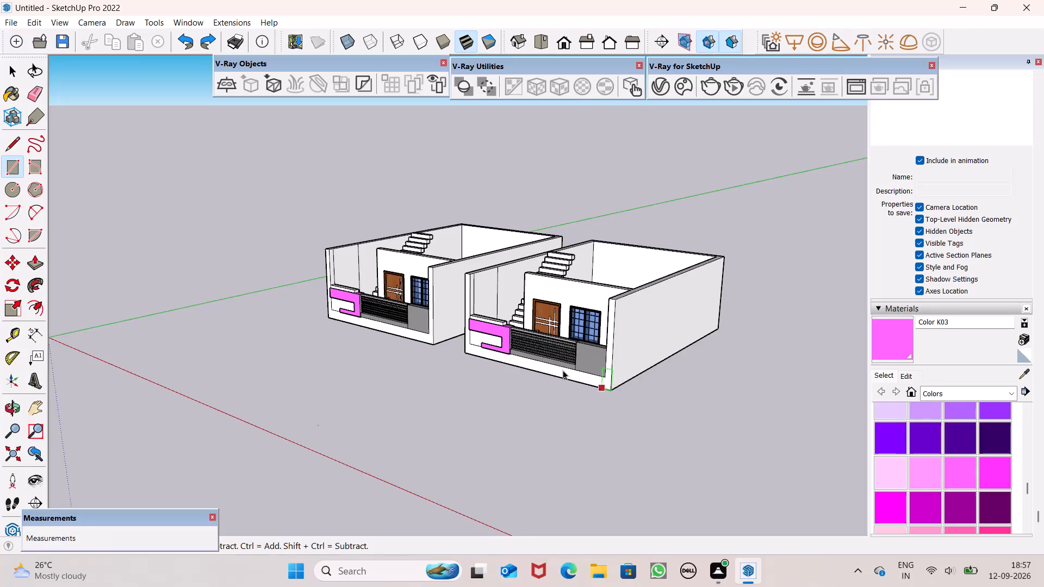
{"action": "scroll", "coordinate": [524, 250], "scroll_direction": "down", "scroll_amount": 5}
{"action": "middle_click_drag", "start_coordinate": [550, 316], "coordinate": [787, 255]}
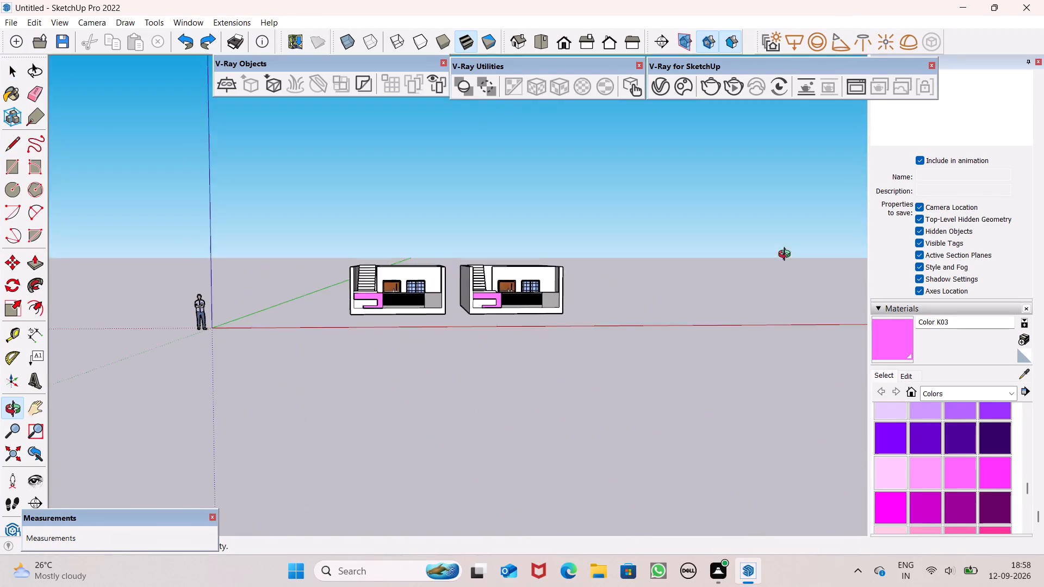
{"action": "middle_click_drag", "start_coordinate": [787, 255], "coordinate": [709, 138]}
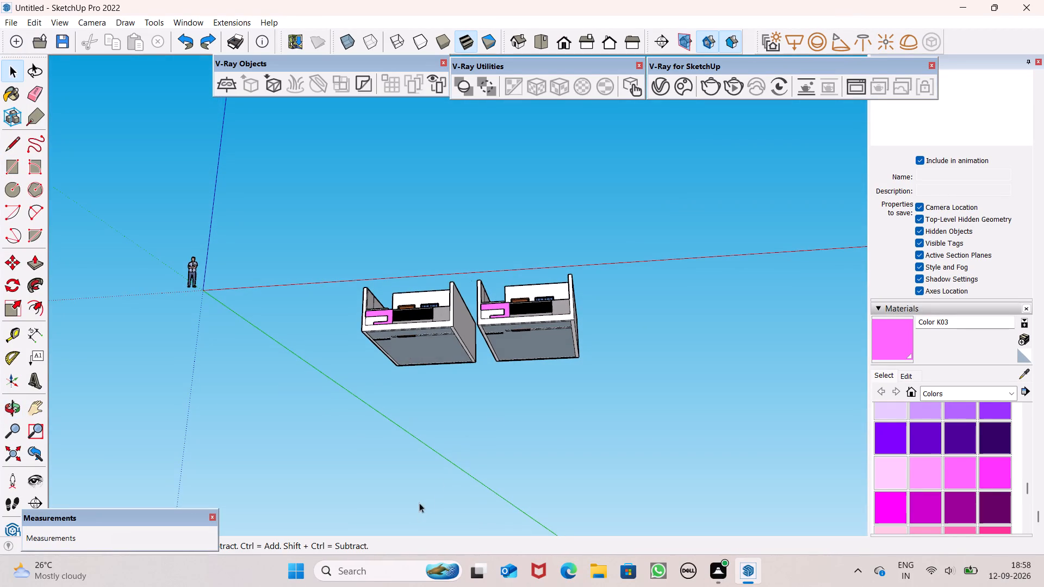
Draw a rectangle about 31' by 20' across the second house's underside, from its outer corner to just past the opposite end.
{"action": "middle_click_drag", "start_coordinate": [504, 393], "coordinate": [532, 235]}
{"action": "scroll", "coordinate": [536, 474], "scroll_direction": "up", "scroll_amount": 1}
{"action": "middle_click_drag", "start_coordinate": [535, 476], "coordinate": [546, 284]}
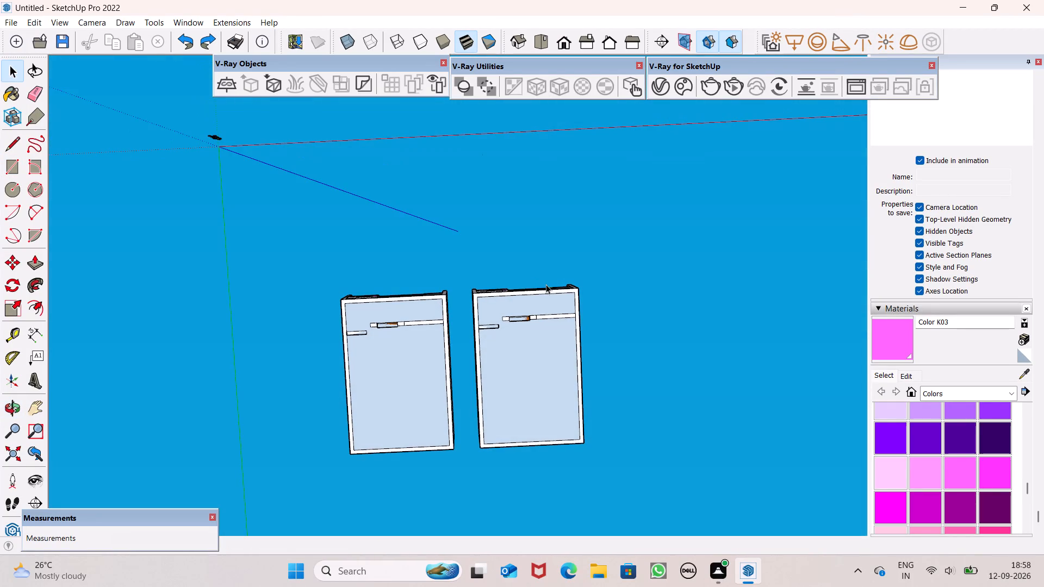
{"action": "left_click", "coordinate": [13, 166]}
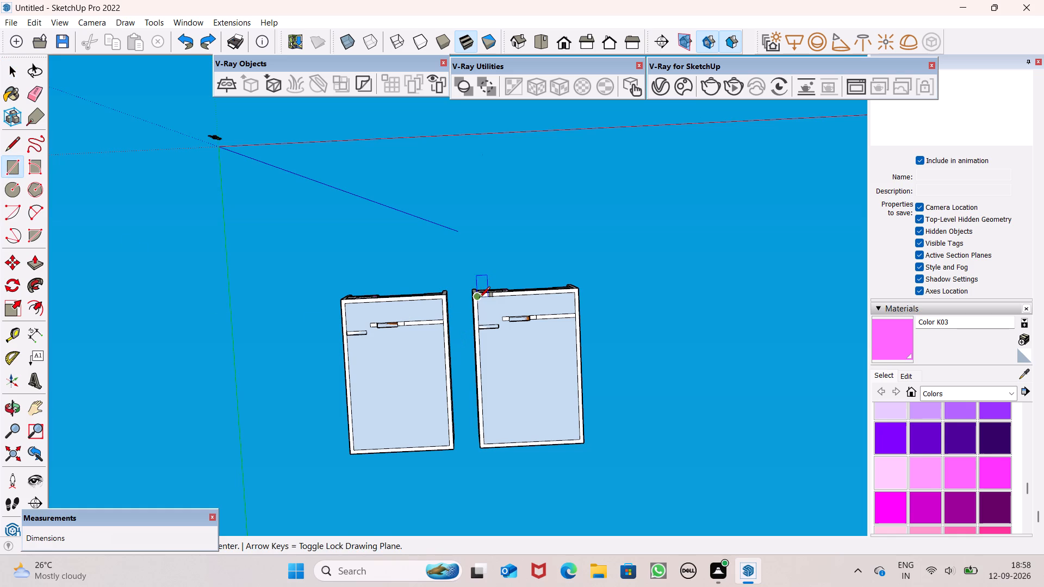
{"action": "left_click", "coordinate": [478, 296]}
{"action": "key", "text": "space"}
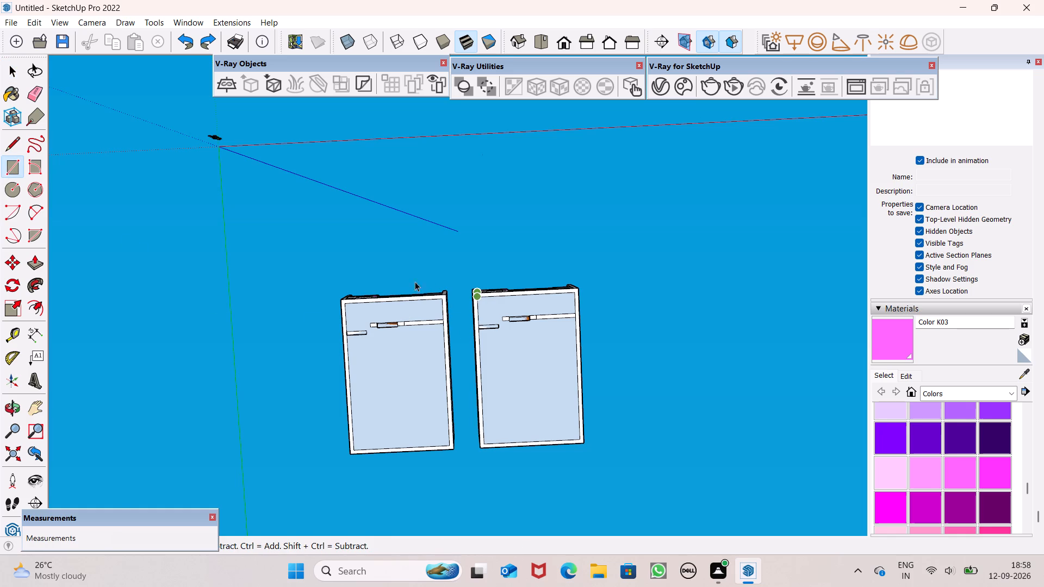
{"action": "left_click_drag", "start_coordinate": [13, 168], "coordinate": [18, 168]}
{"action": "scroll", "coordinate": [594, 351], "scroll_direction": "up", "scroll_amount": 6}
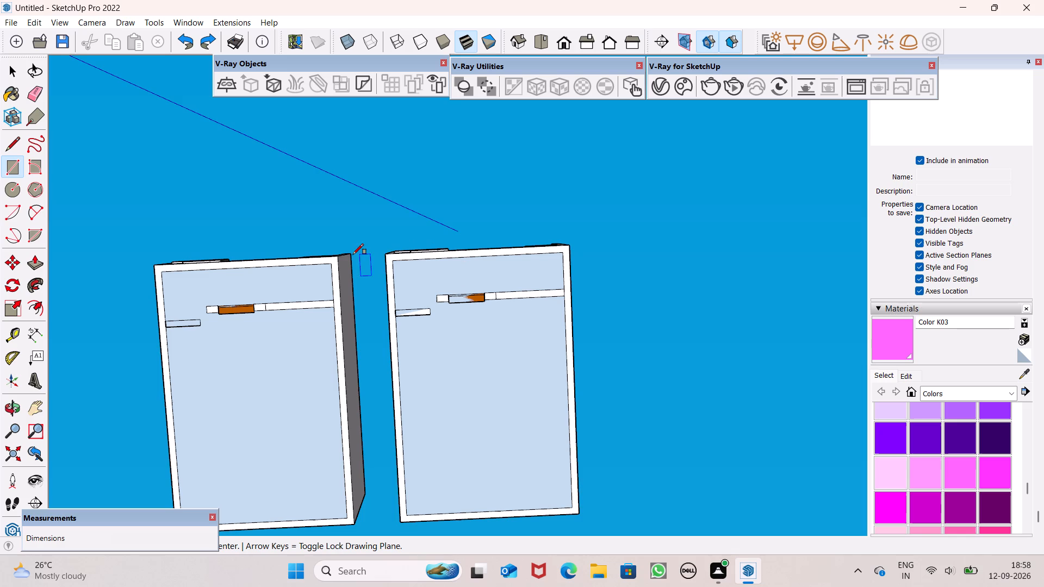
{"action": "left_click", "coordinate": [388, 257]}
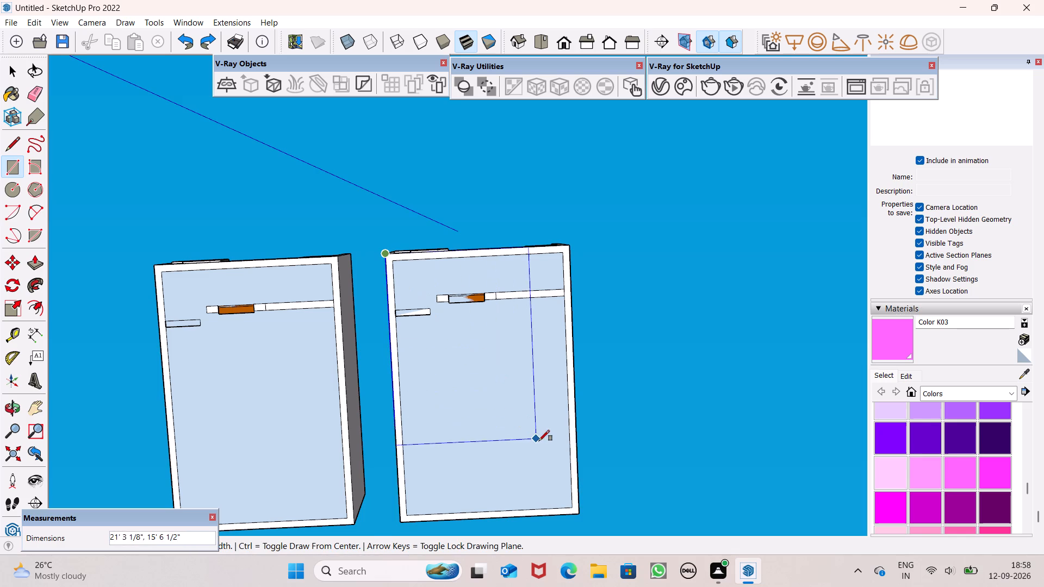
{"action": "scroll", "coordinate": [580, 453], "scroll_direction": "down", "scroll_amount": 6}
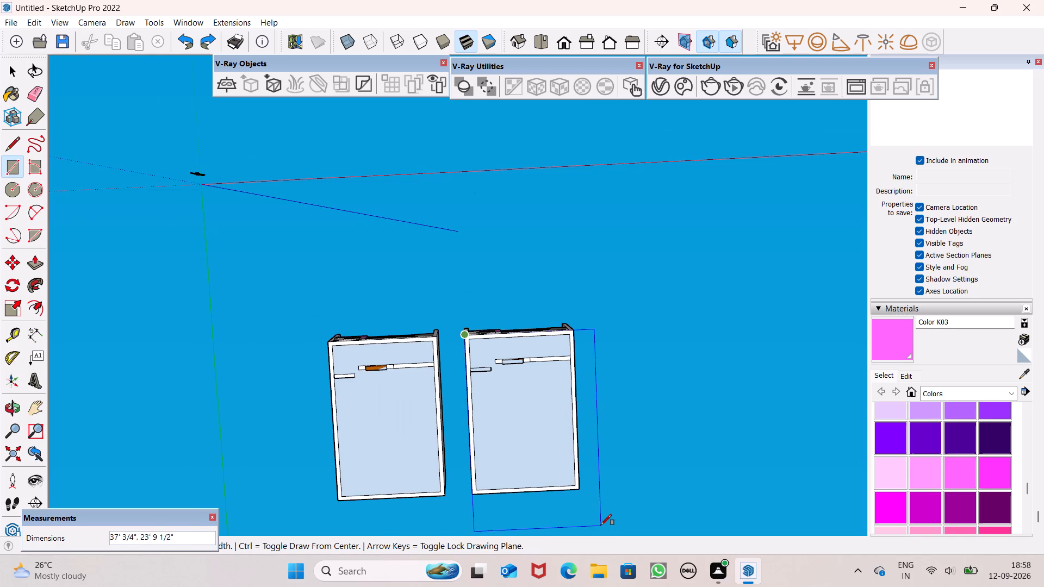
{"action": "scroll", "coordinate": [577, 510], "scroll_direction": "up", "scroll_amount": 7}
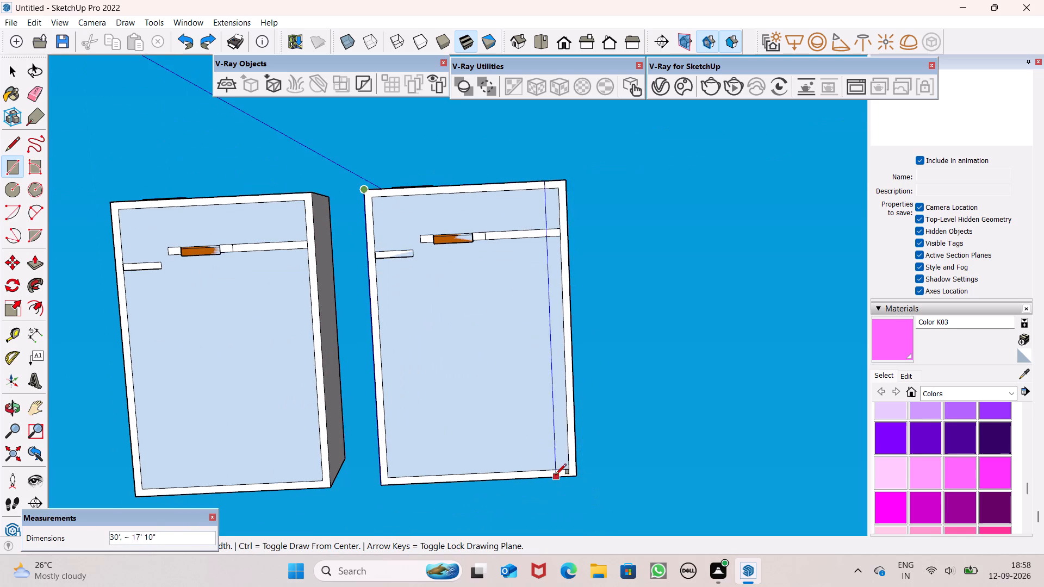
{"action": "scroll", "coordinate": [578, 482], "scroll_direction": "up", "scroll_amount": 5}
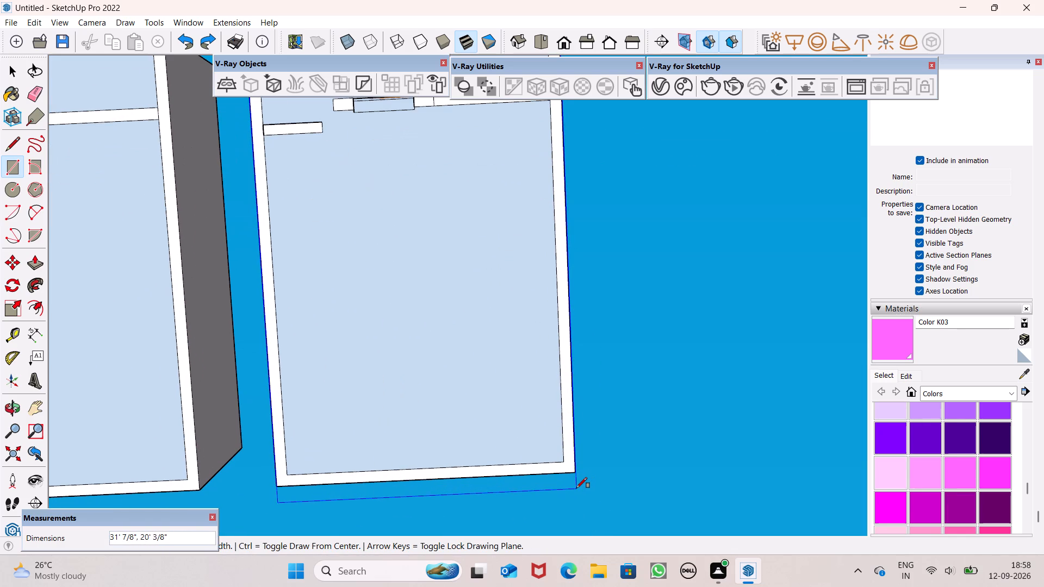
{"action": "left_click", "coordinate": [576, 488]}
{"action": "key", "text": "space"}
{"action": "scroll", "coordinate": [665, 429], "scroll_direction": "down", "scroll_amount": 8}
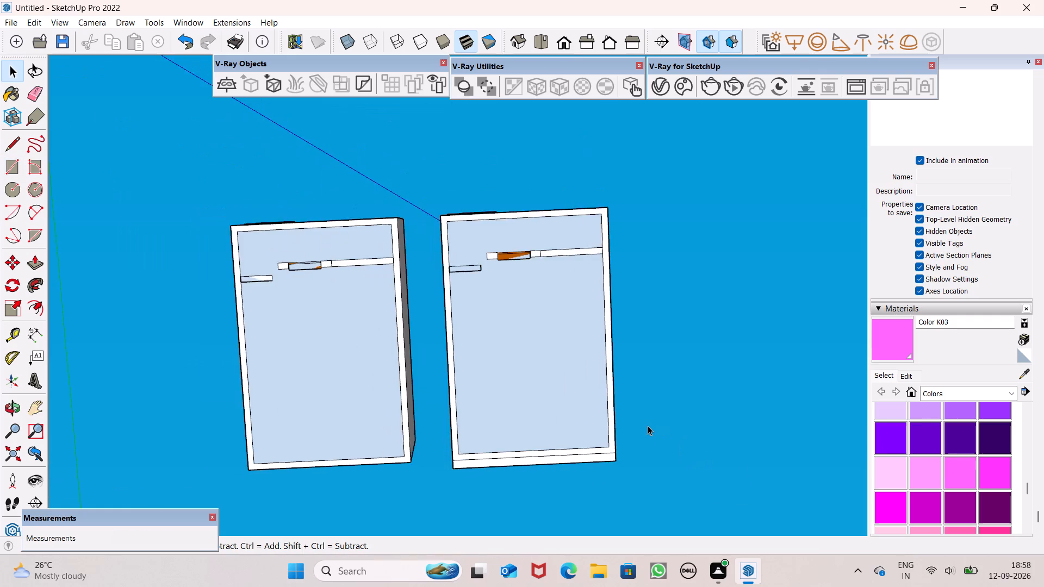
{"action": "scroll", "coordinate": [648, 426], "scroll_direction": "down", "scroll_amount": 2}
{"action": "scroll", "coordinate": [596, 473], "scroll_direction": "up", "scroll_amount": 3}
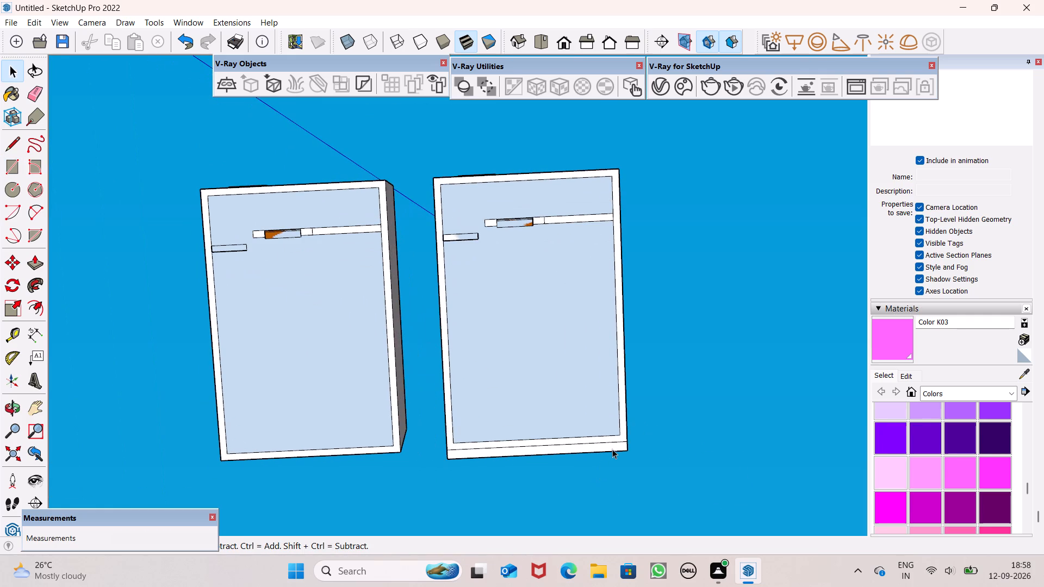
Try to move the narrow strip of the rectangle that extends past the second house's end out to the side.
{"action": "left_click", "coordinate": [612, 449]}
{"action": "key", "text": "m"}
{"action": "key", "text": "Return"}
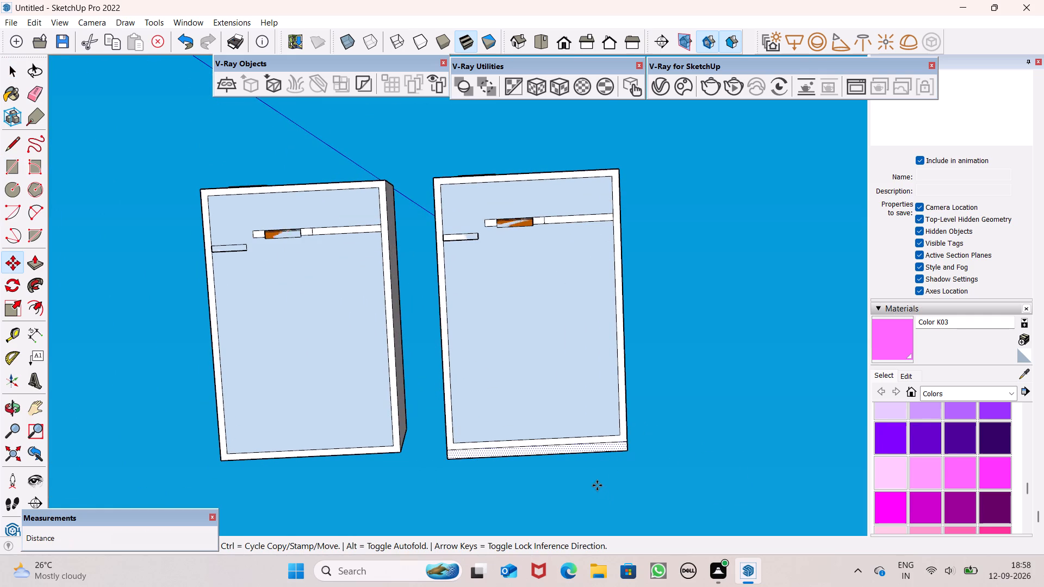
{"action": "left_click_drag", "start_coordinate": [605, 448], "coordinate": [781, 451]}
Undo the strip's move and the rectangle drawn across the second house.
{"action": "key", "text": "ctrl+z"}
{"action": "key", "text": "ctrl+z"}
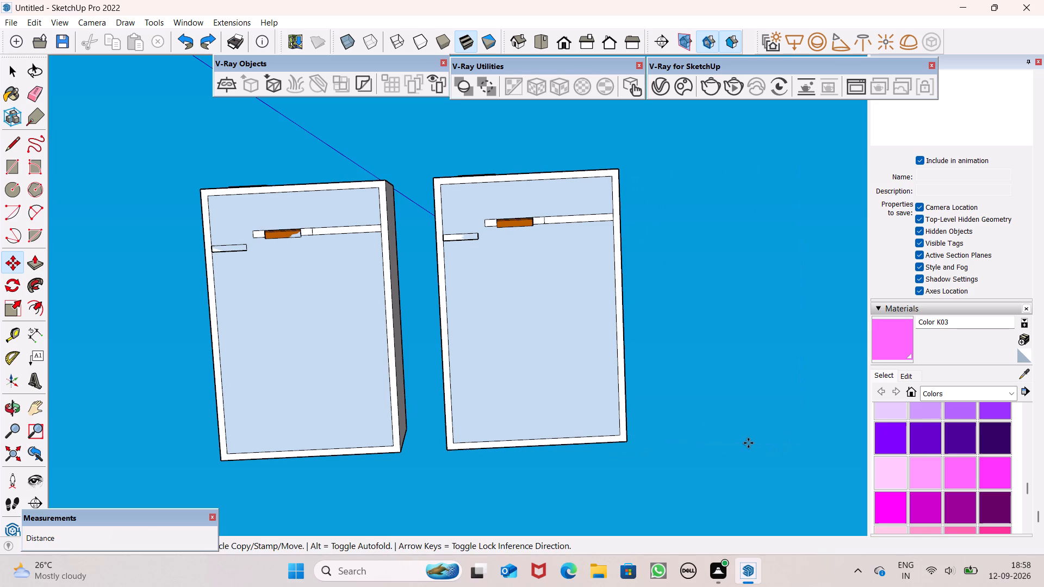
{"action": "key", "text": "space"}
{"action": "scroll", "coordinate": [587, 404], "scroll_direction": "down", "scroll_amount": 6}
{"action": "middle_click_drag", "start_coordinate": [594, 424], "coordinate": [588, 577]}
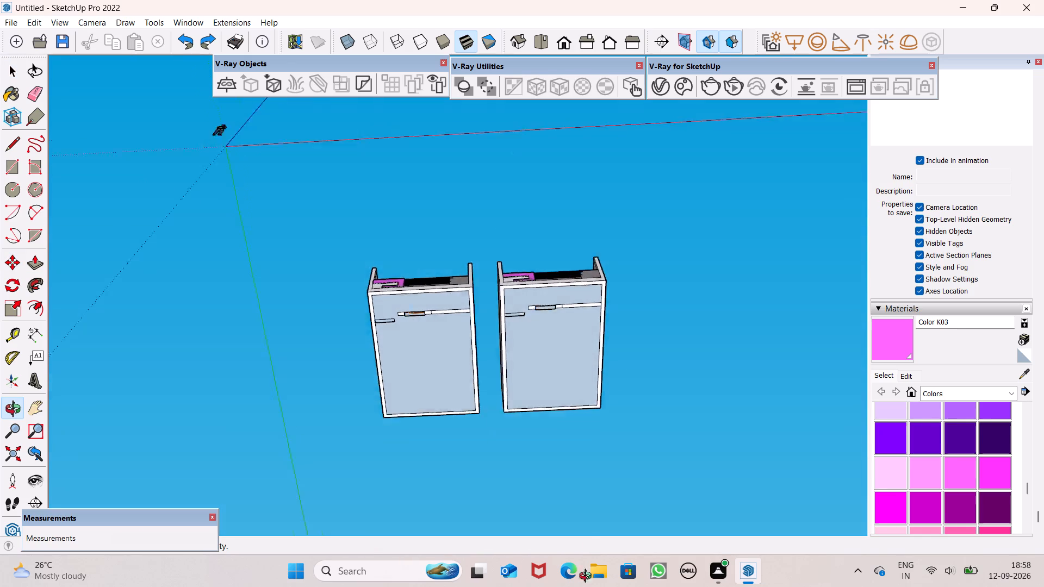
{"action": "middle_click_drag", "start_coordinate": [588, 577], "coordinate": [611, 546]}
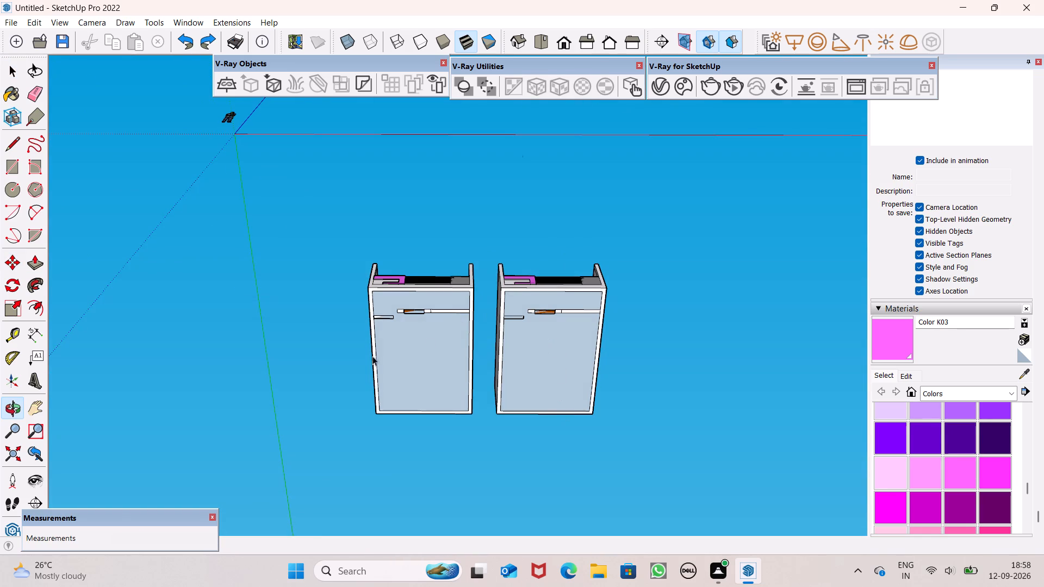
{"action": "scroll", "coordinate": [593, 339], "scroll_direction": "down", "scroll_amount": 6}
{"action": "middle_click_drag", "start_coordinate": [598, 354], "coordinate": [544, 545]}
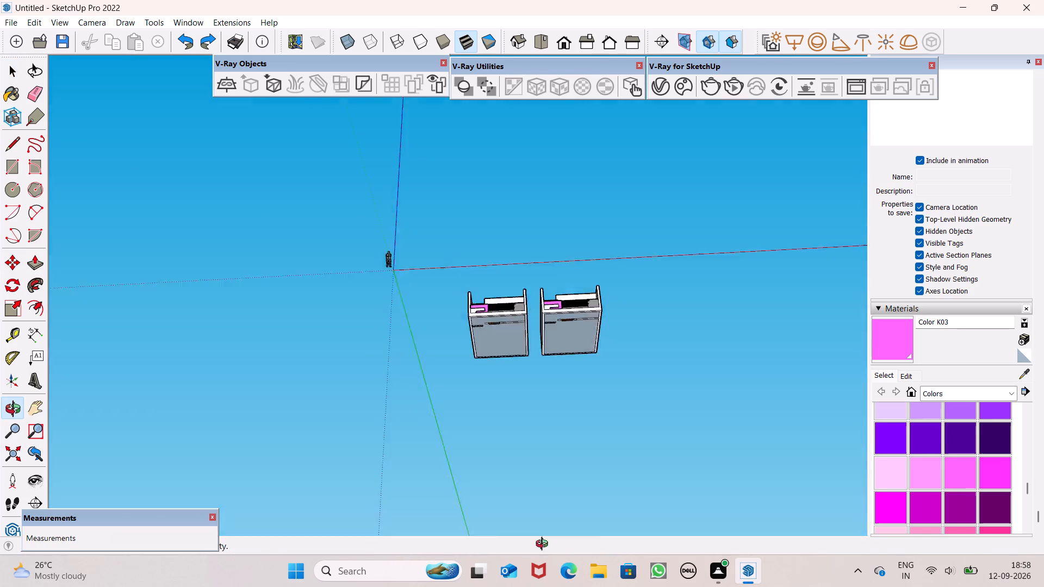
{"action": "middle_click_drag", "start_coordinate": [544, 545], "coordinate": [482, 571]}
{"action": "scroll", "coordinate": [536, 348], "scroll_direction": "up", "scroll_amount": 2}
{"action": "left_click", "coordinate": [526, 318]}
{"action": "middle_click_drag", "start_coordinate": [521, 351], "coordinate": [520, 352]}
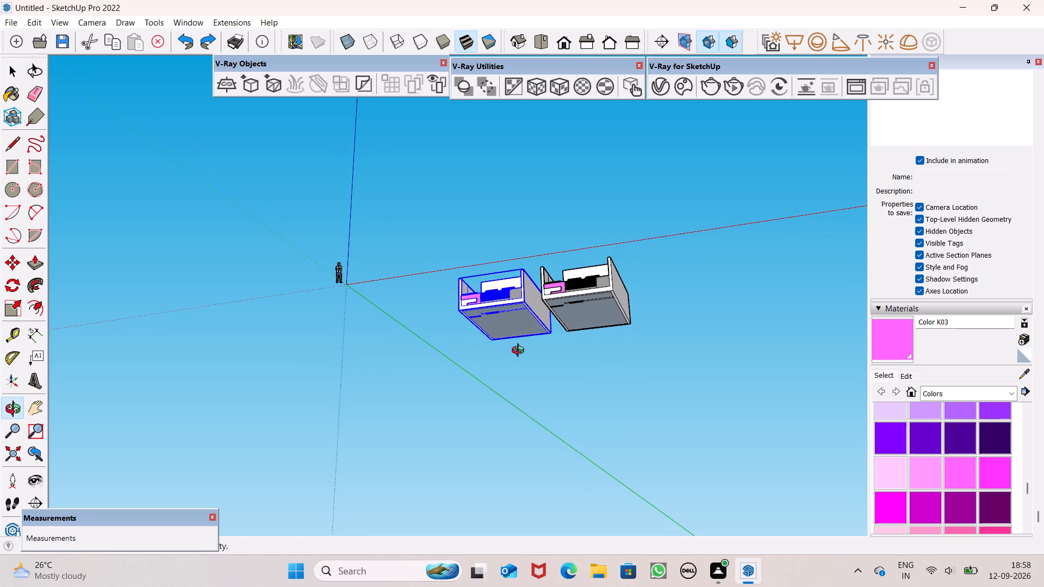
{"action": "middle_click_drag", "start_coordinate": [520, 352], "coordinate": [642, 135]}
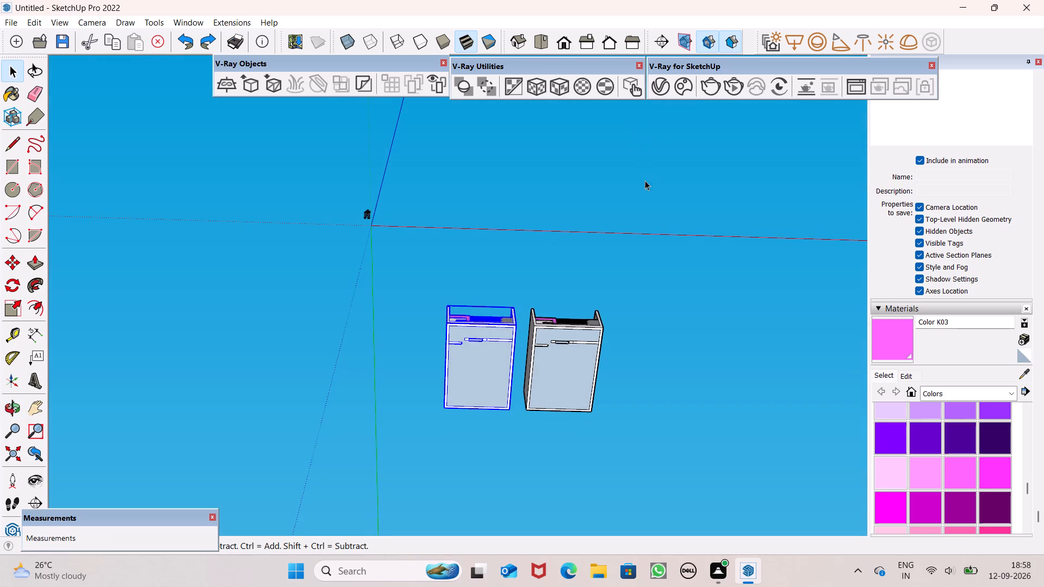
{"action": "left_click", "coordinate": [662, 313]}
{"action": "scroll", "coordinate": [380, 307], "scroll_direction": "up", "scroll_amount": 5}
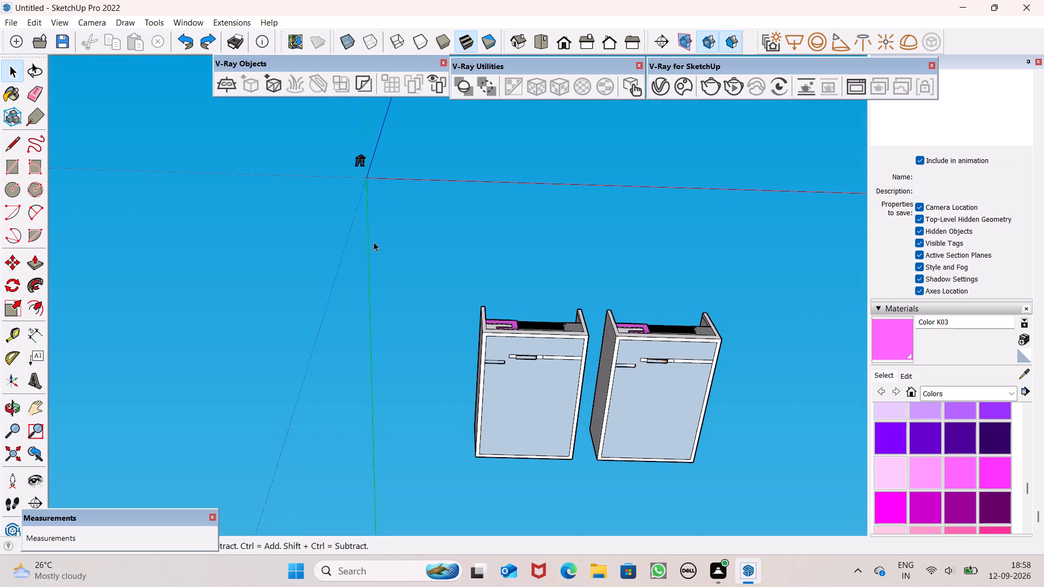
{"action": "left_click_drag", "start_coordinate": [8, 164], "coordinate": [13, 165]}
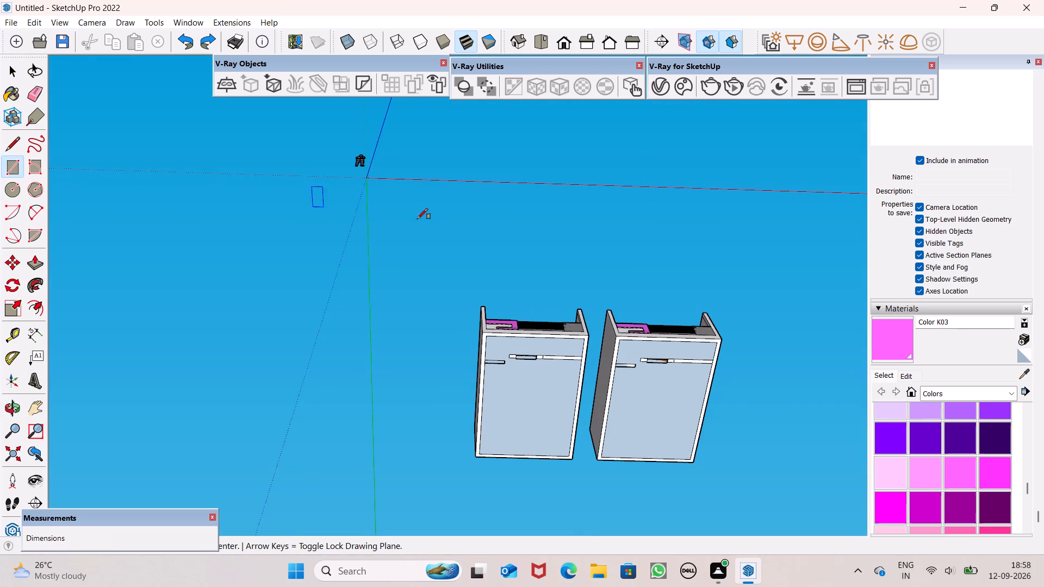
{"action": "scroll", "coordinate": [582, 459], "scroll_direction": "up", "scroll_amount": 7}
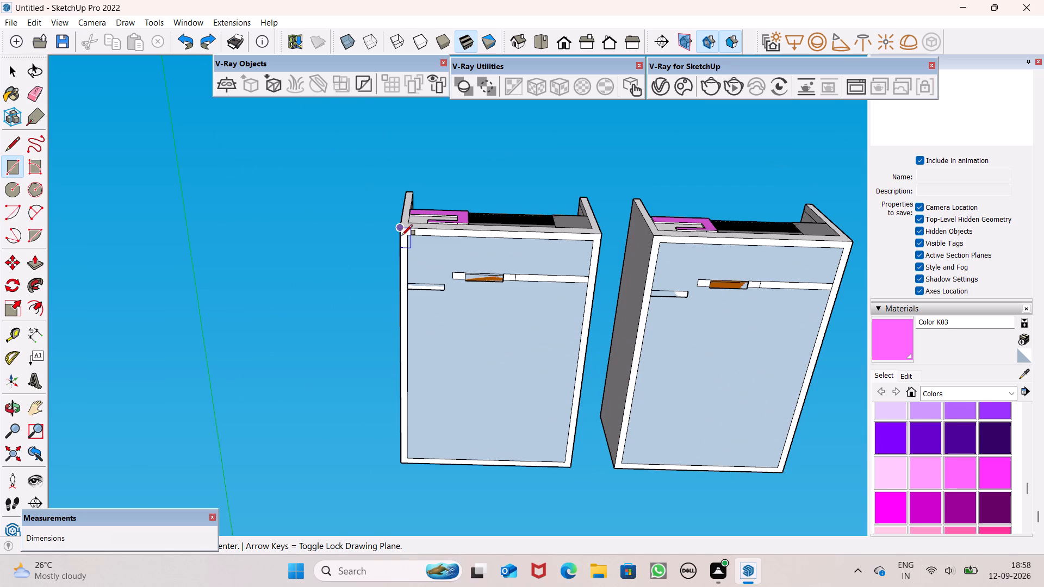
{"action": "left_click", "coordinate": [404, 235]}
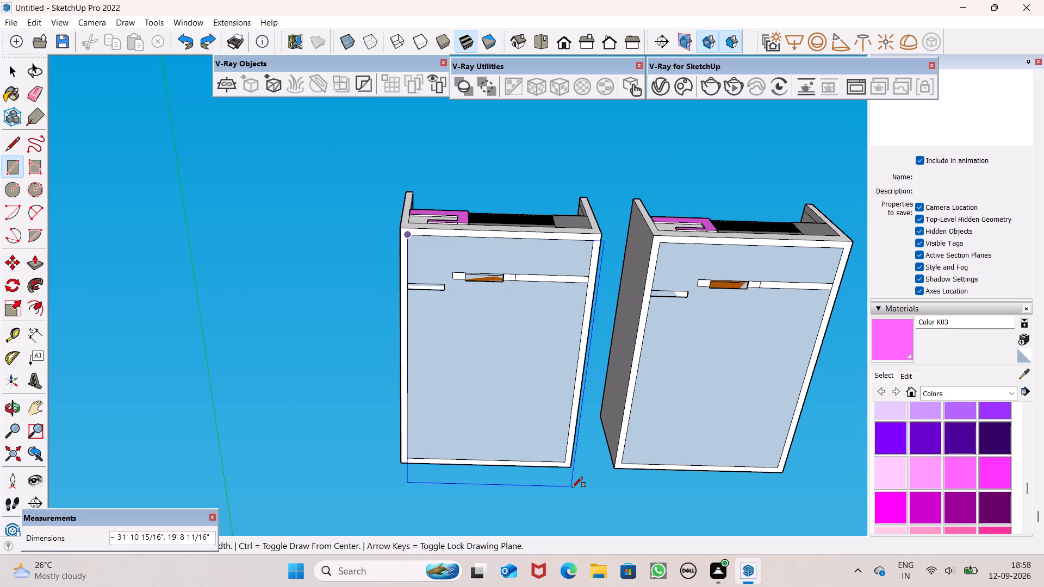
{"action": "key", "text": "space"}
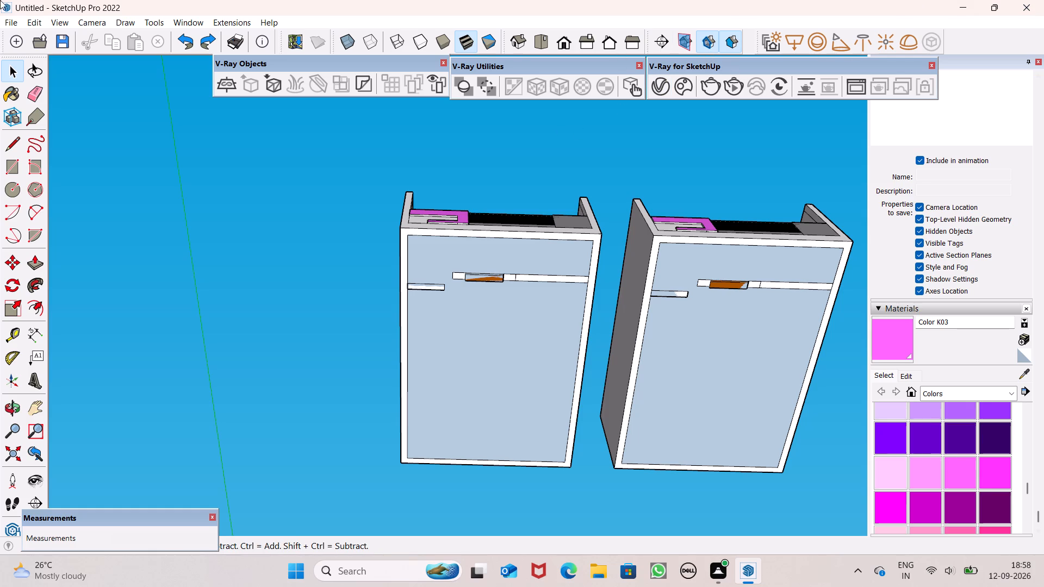
Draw a rectangle about 32' 4" by 20' across the first house's underside, from its outer corner to just past the opposite end.
{"action": "left_click", "coordinate": [12, 161]}
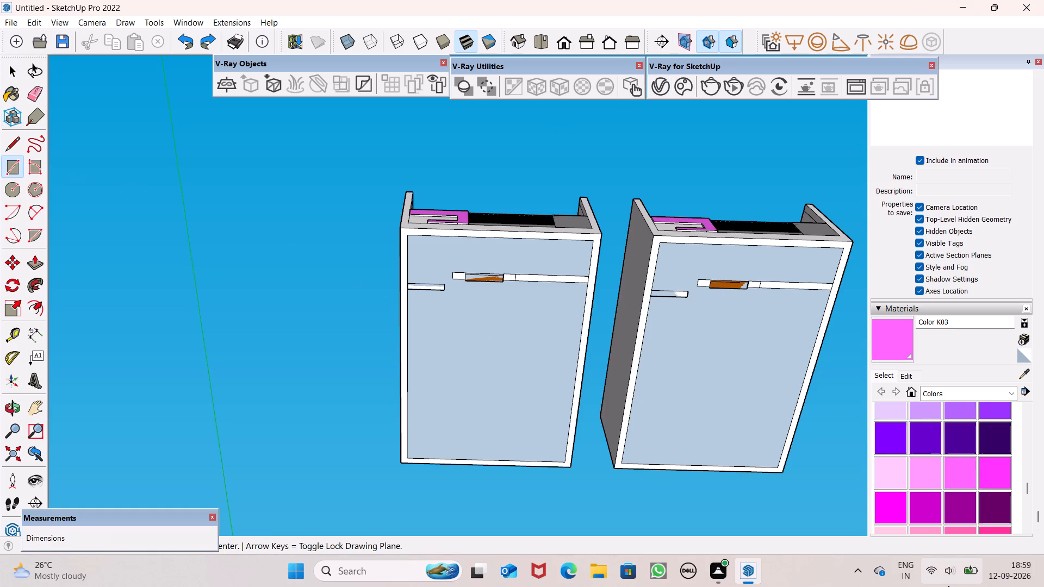
{"action": "scroll", "coordinate": [946, 585], "scroll_direction": "up", "scroll_amount": 2}
{"action": "scroll", "coordinate": [521, 335], "scroll_direction": "up", "scroll_amount": 6}
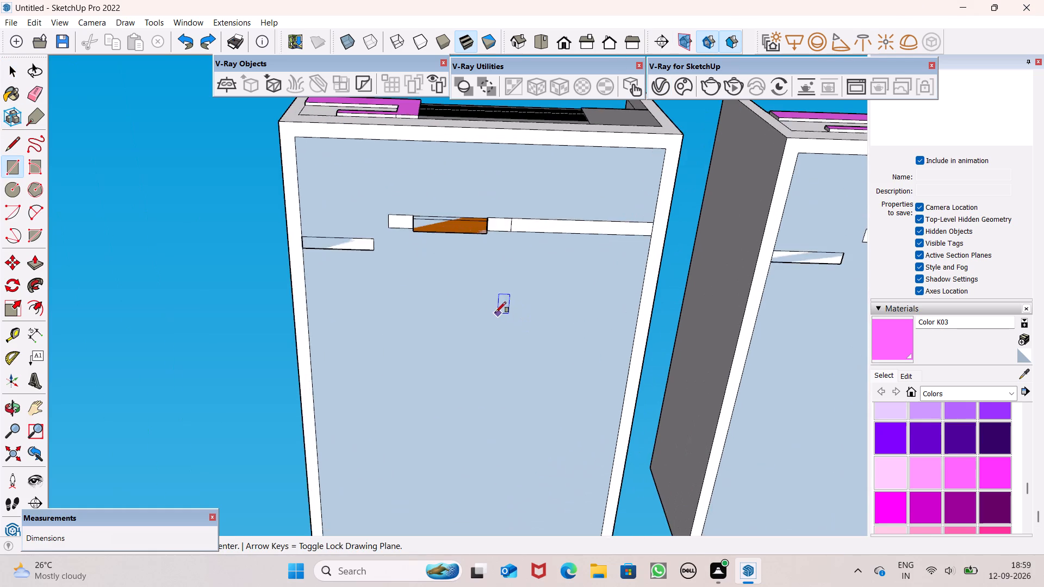
{"action": "scroll", "coordinate": [495, 312], "scroll_direction": "down", "scroll_amount": 5}
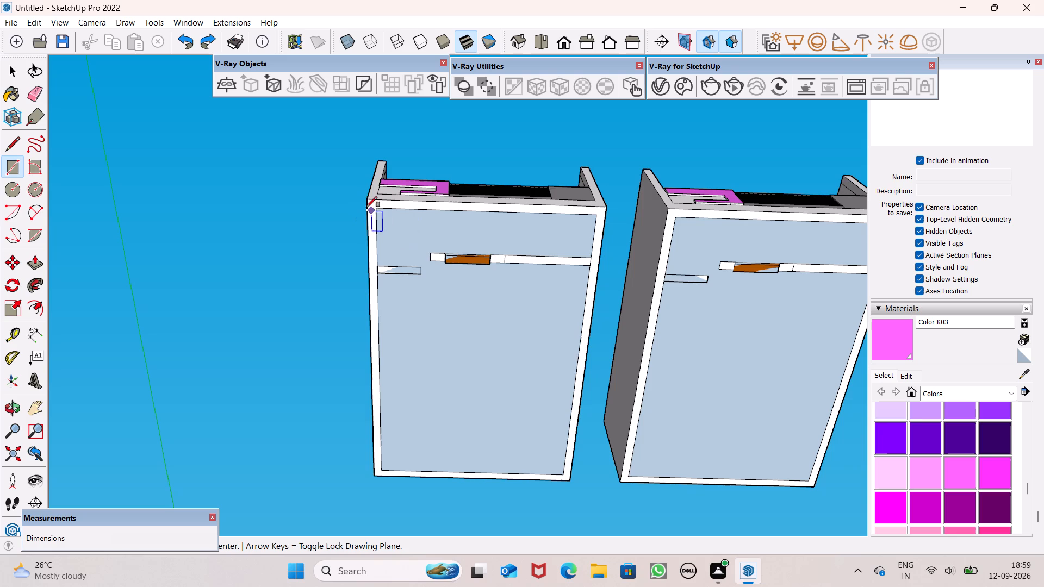
{"action": "left_click", "coordinate": [368, 203]}
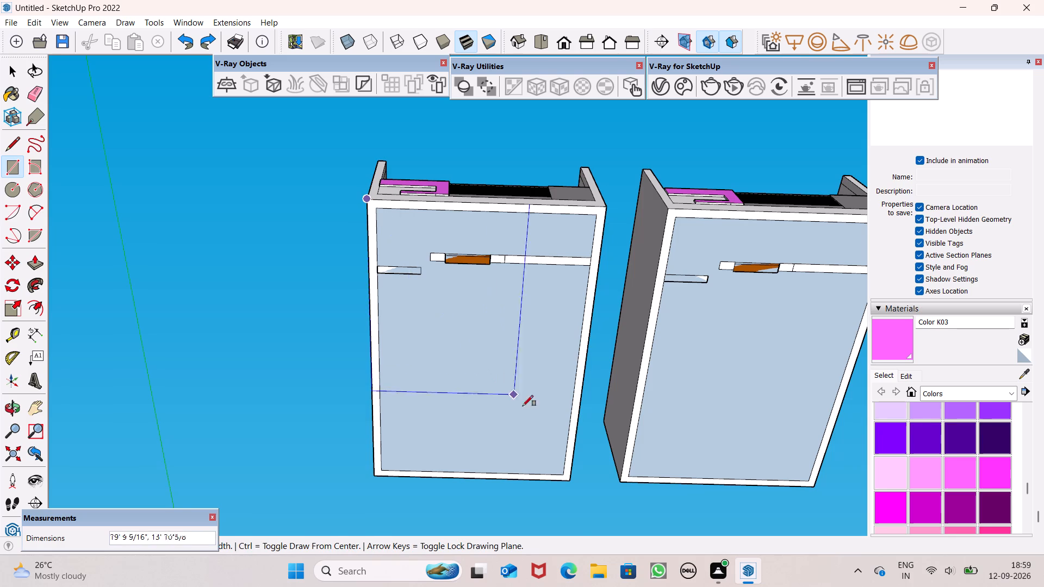
{"action": "scroll", "coordinate": [563, 510], "scroll_direction": "up", "scroll_amount": 7}
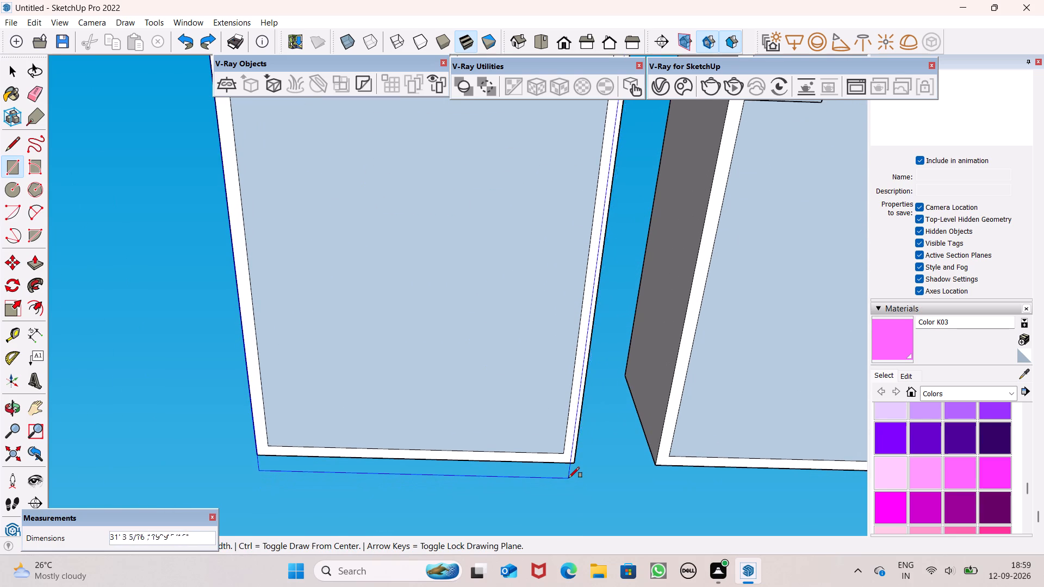
{"action": "scroll", "coordinate": [574, 474], "scroll_direction": "down", "scroll_amount": 5}
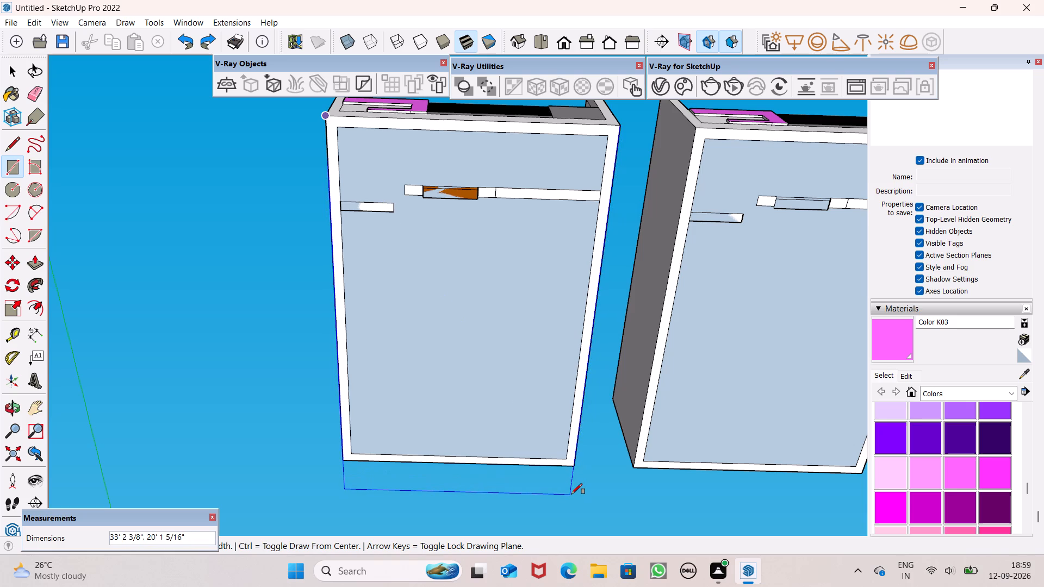
{"action": "left_click", "coordinate": [571, 484]}
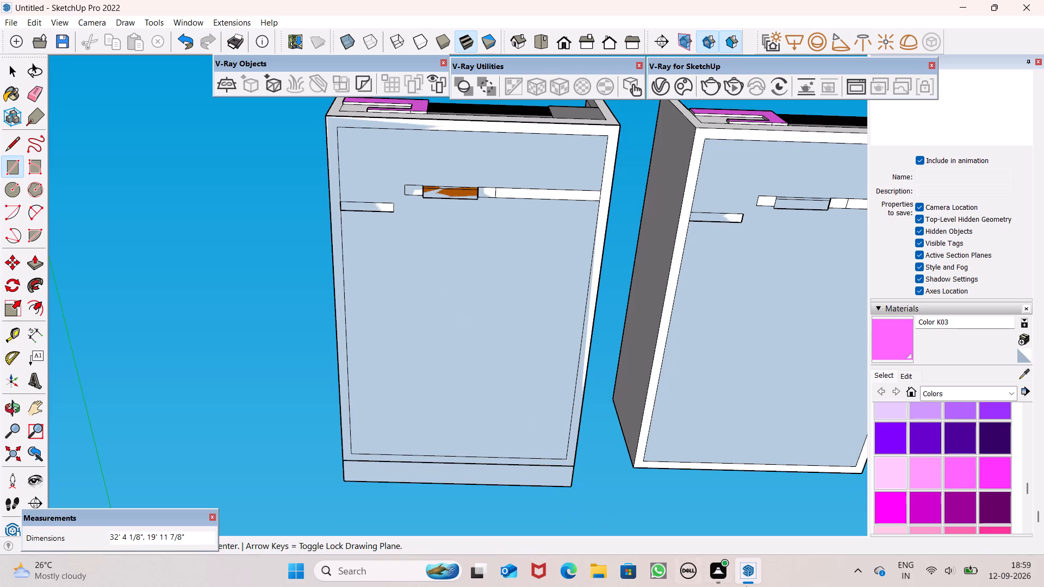
{"action": "scroll", "coordinate": [701, 3], "scroll_direction": "down", "scroll_amount": 8}
{"action": "scroll", "coordinate": [695, 221], "scroll_direction": "down", "scroll_amount": 2}
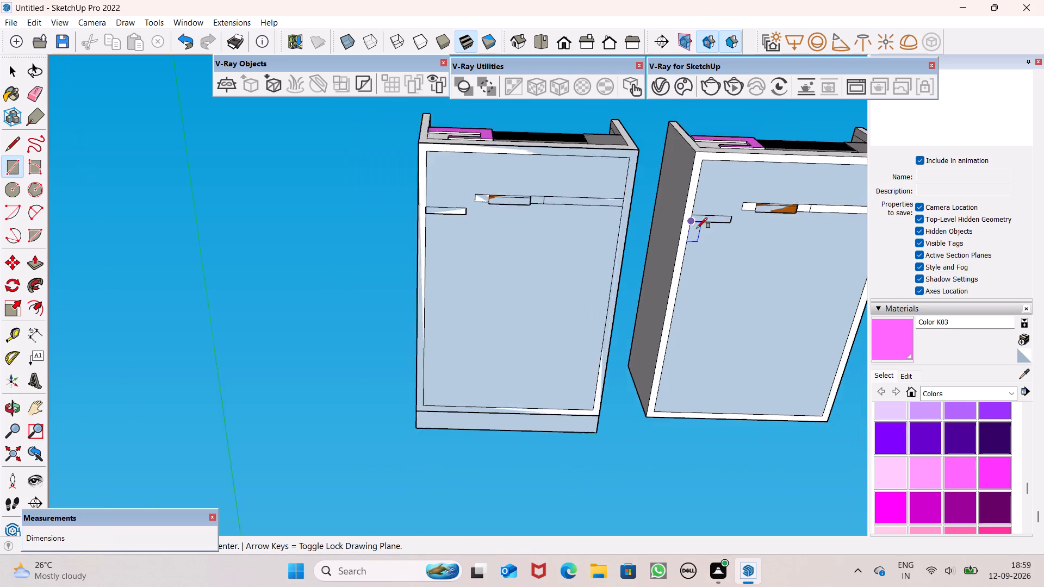
{"action": "scroll", "coordinate": [697, 228], "scroll_direction": "down", "scroll_amount": 5}
{"action": "key", "text": "space"}
Copy the rectangle's face from the first house about 56' sideways to the empty space beyond the second house.
{"action": "scroll", "coordinate": [557, 349], "scroll_direction": "up", "scroll_amount": 1}
{"action": "scroll", "coordinate": [558, 352], "scroll_direction": "down", "scroll_amount": 8}
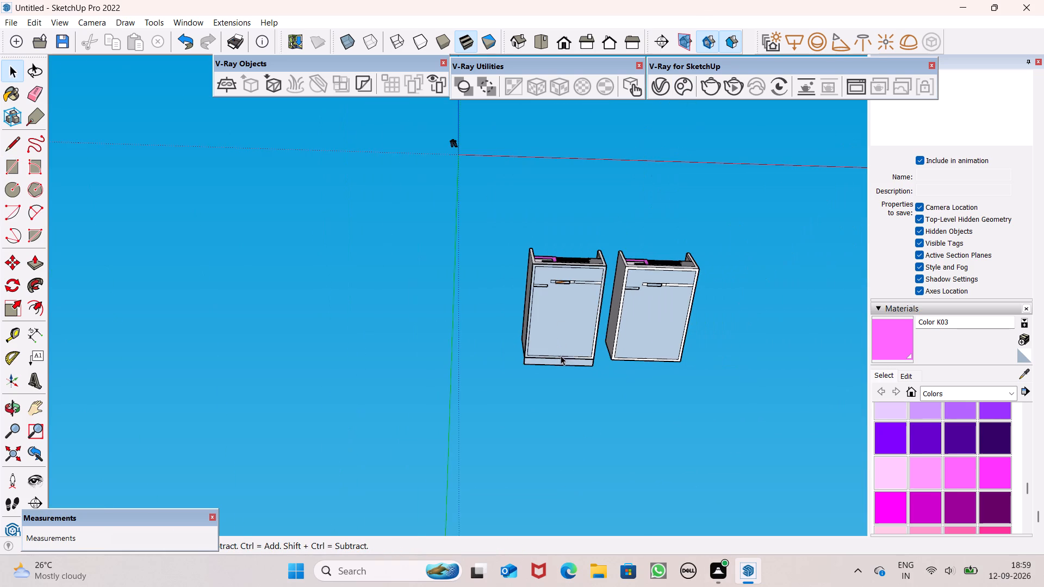
{"action": "left_click", "coordinate": [571, 363]}
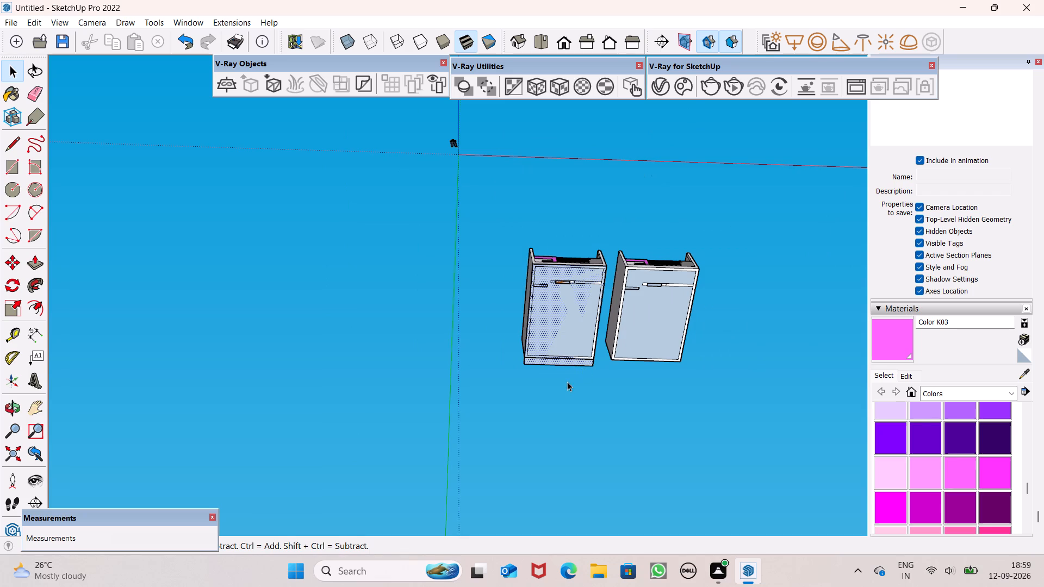
{"action": "key", "text": "m"}
{"action": "key", "text": "Return"}
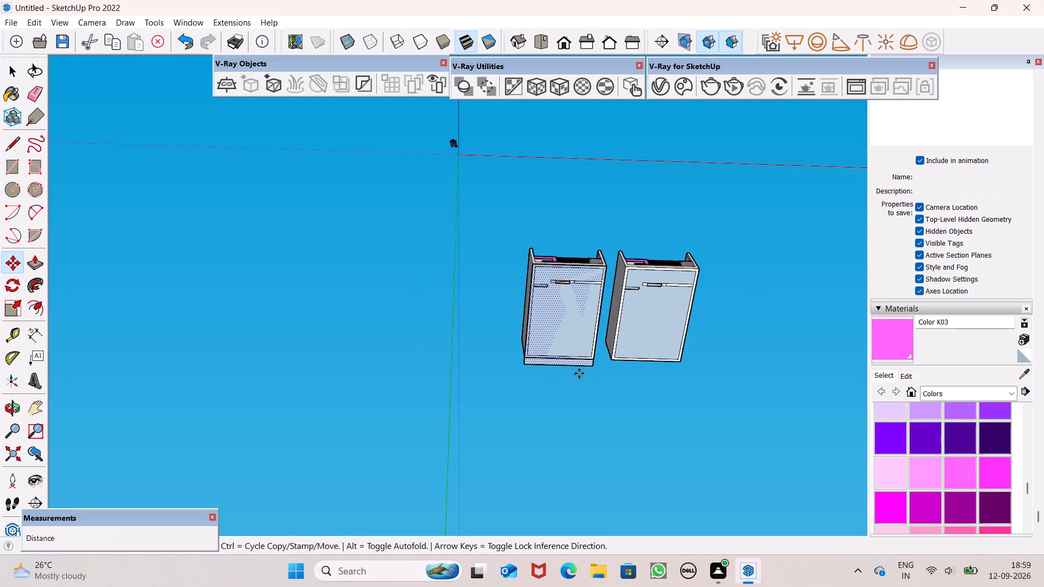
{"action": "left_click_drag", "start_coordinate": [581, 369], "coordinate": [778, 355]}
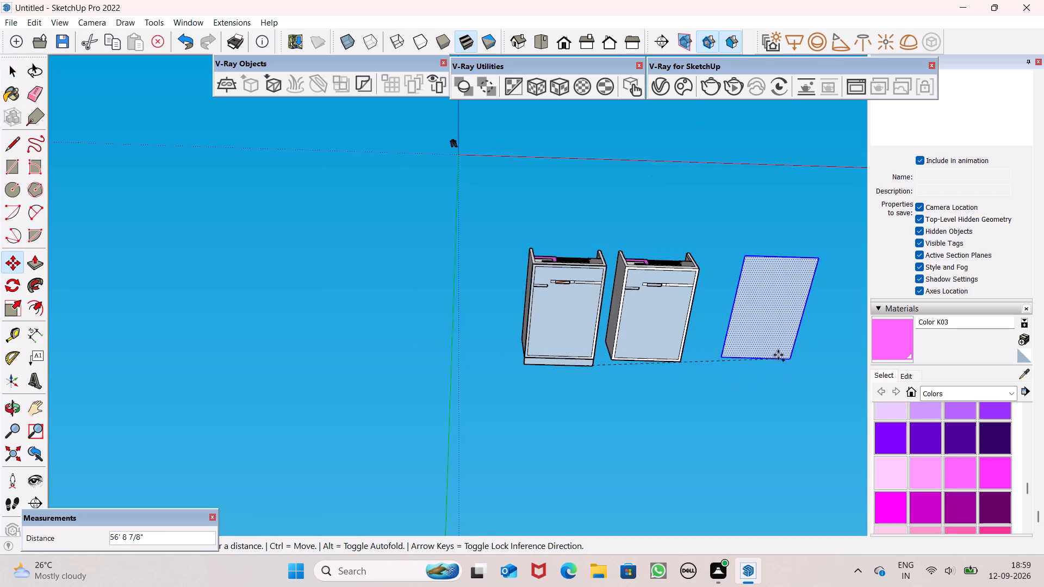
{"action": "left_click_drag", "start_coordinate": [778, 355], "coordinate": [775, 355]}
{"action": "key", "text": "space"}
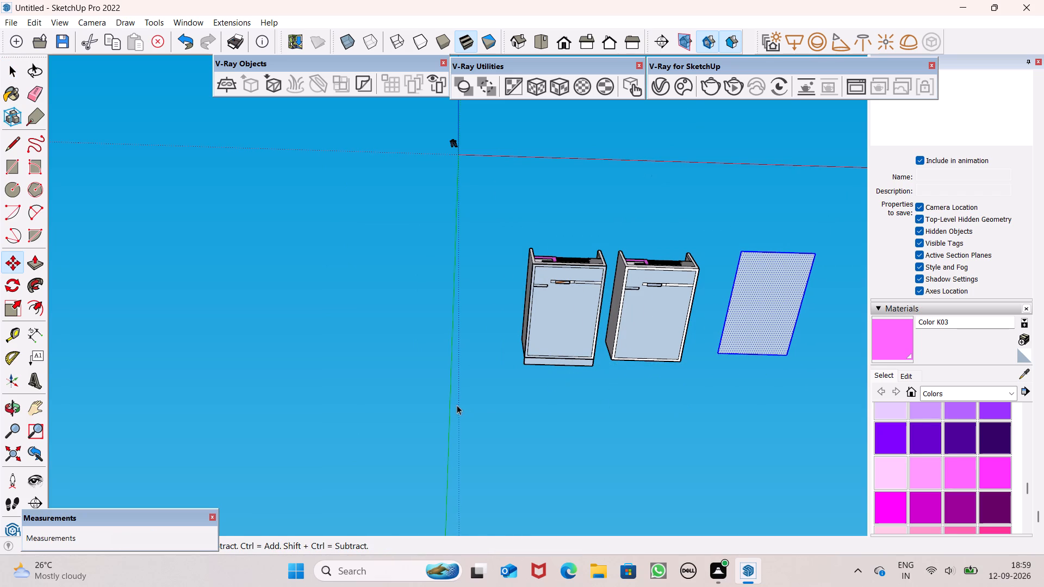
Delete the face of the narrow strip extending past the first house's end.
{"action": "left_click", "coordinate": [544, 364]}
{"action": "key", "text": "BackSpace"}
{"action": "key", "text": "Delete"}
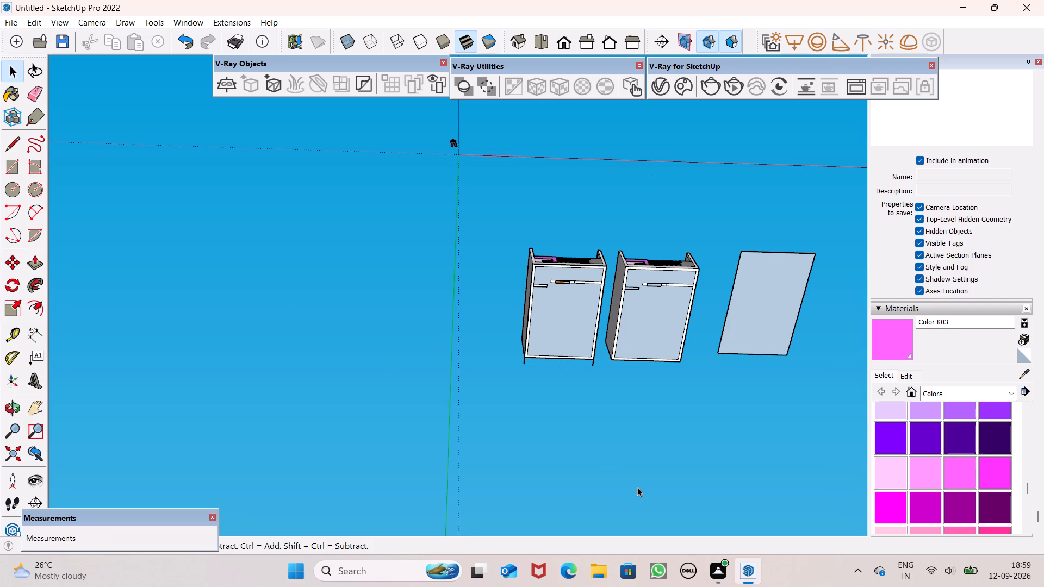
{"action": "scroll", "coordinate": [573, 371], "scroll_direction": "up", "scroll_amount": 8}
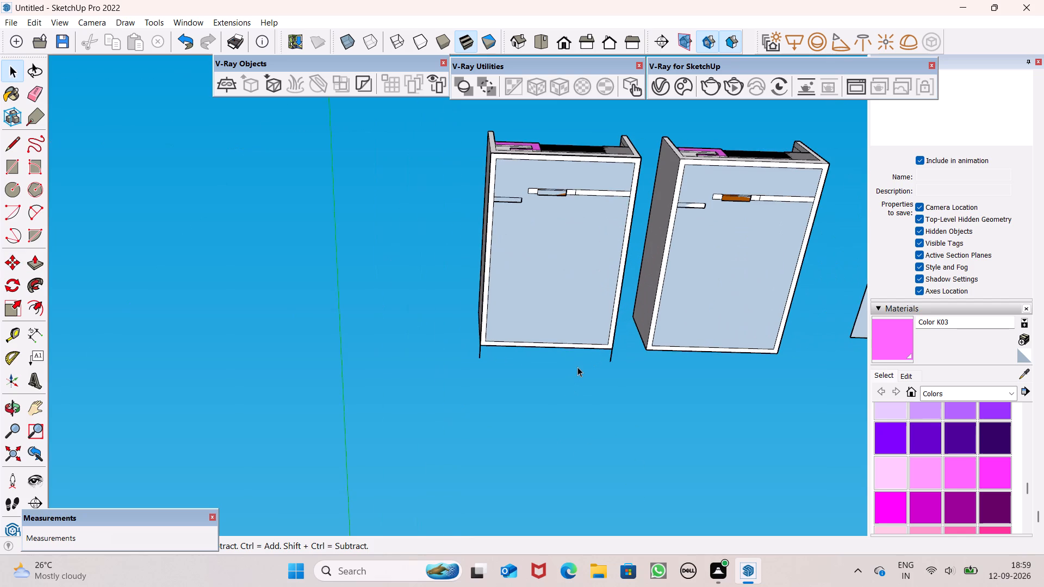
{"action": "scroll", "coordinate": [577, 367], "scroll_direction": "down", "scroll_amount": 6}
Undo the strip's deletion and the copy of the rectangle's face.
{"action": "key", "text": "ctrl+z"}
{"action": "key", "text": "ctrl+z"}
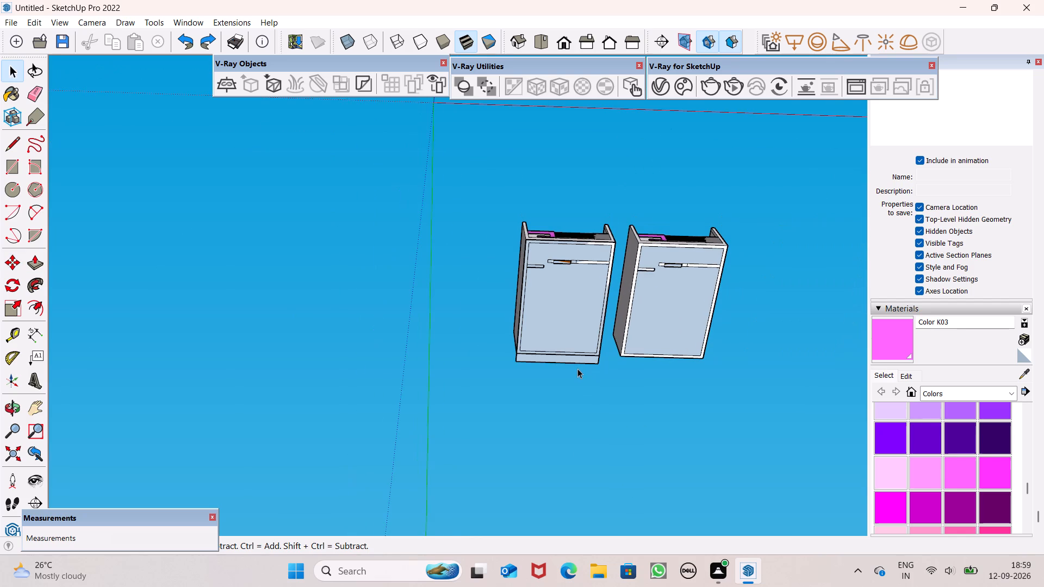
Move the rectangle with its edges from the first house's underside about 55' 7" sideways into the empty space beyond the second house.
{"action": "scroll", "coordinate": [569, 356], "scroll_direction": "up", "scroll_amount": 1}
{"action": "left_click", "coordinate": [572, 362]}
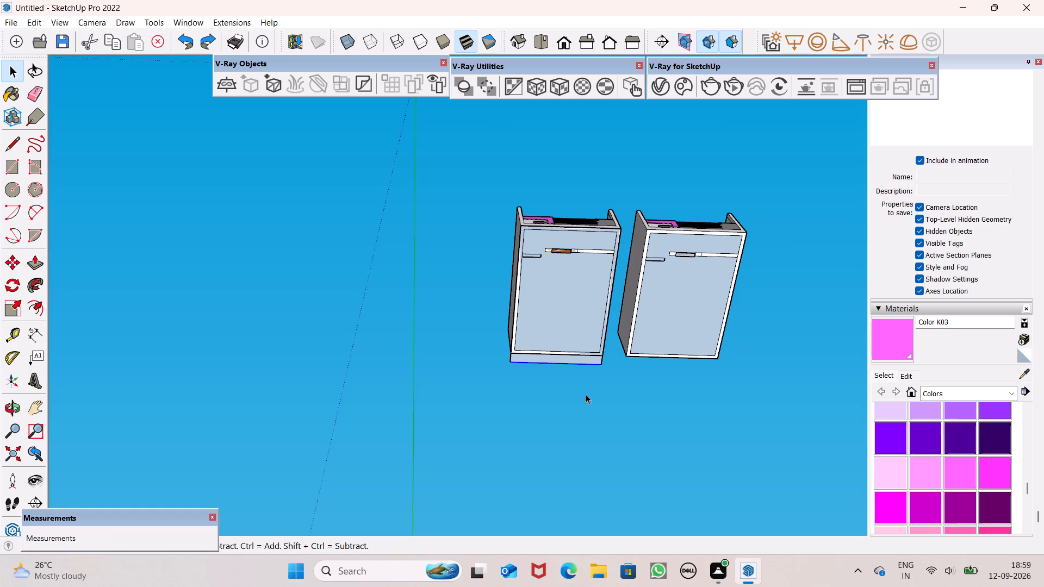
{"action": "left_click", "coordinate": [591, 431]}
{"action": "double_click", "coordinate": [560, 362]}
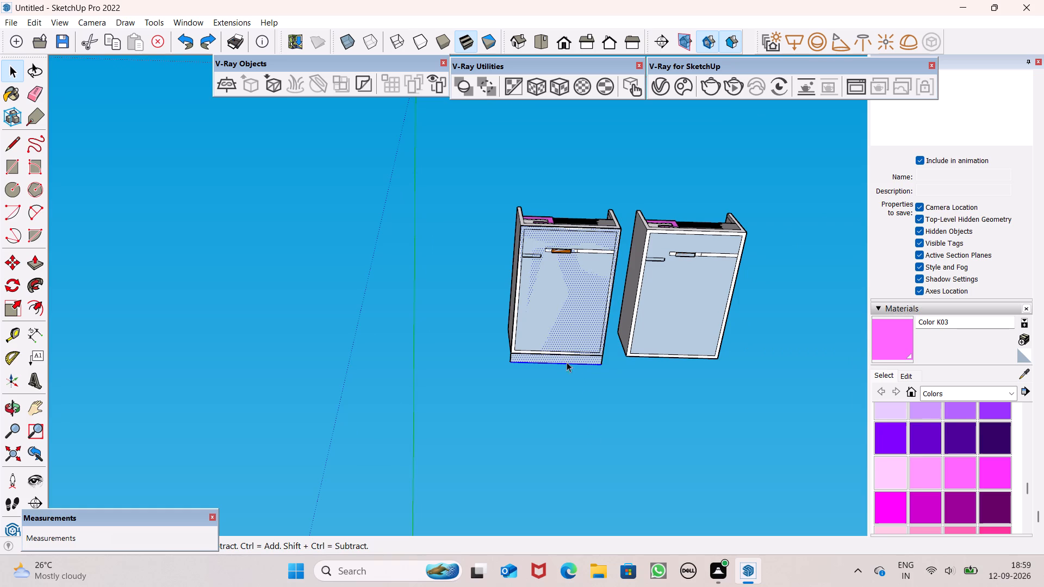
{"action": "key", "text": "space"}
{"action": "key", "text": "m"}
{"action": "key", "text": "Return"}
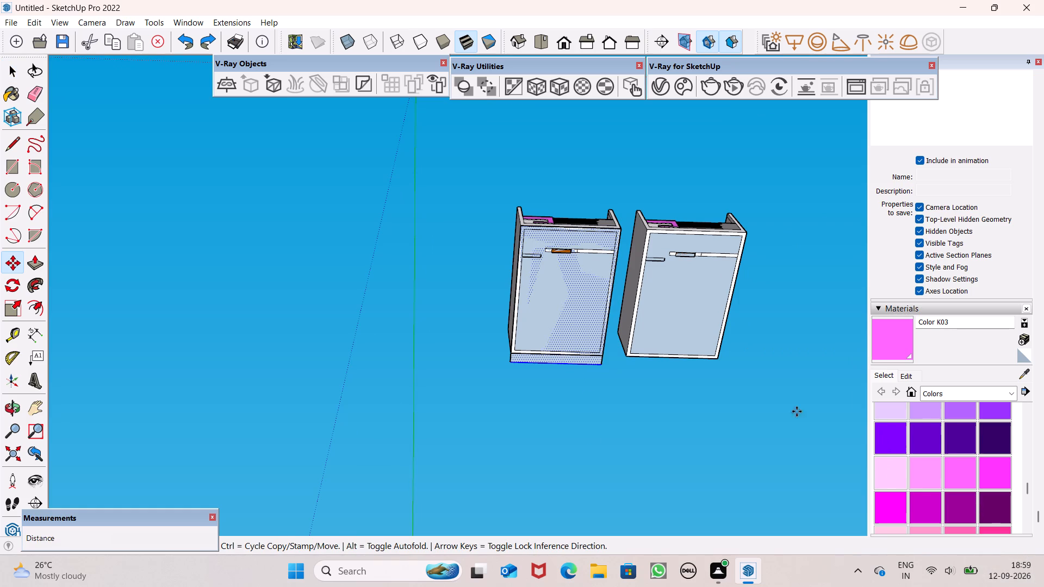
{"action": "scroll", "coordinate": [371, 270], "scroll_direction": "down", "scroll_amount": 7}
{"action": "scroll", "coordinate": [688, 393], "scroll_direction": "up", "scroll_amount": 3}
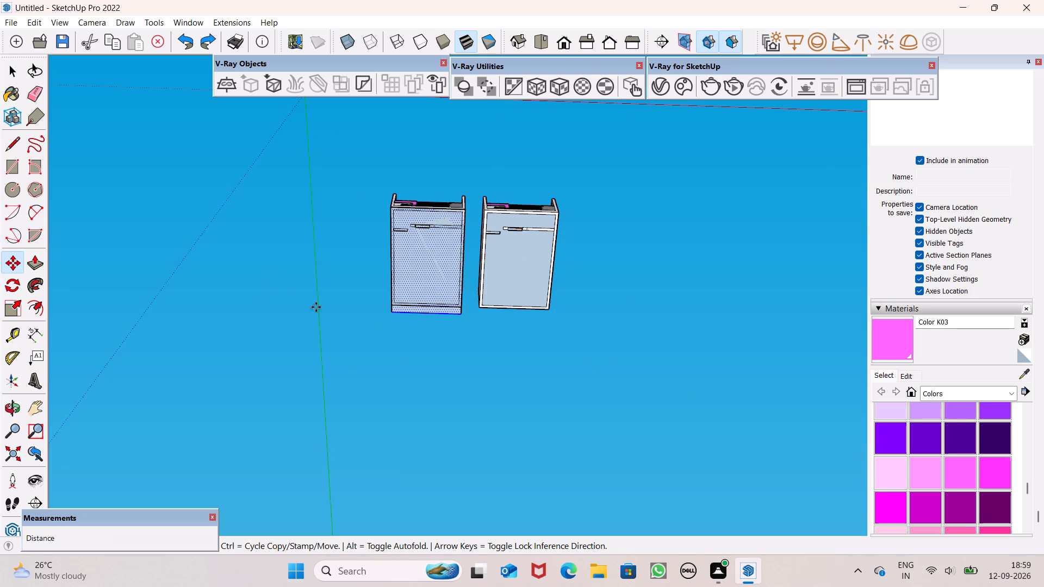
{"action": "scroll", "coordinate": [450, 281], "scroll_direction": "up", "scroll_amount": 3}
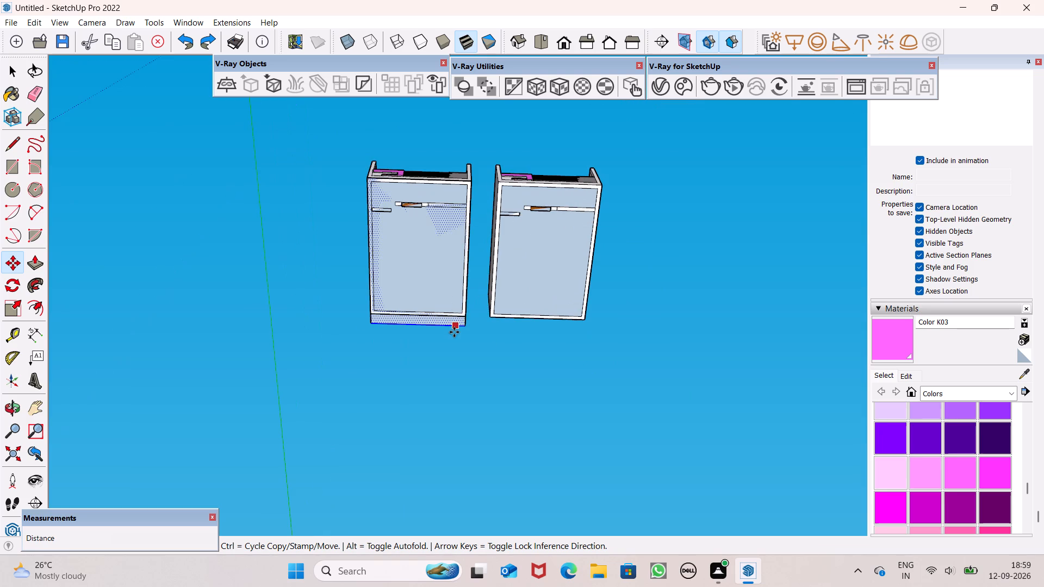
{"action": "left_click_drag", "start_coordinate": [455, 325], "coordinate": [717, 325]}
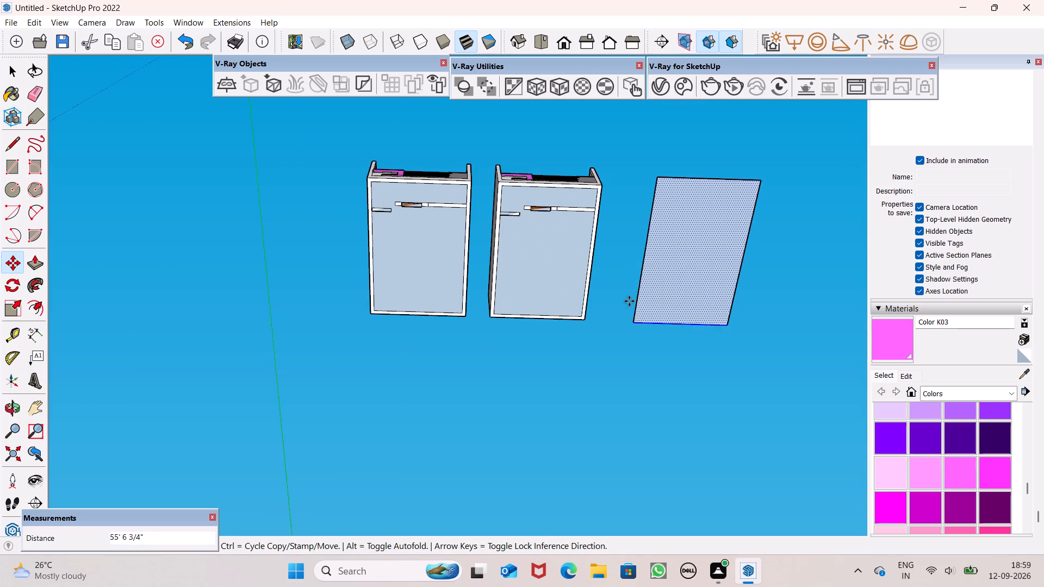
Nudge the moved rectangle about 9' farther away from the houses and deselect it.
{"action": "scroll", "coordinate": [629, 301], "scroll_direction": "down", "scroll_amount": 8}
{"action": "middle_click_drag", "start_coordinate": [634, 326], "coordinate": [79, 562]}
{"action": "scroll", "coordinate": [381, 204], "scroll_direction": "down", "scroll_amount": 8}
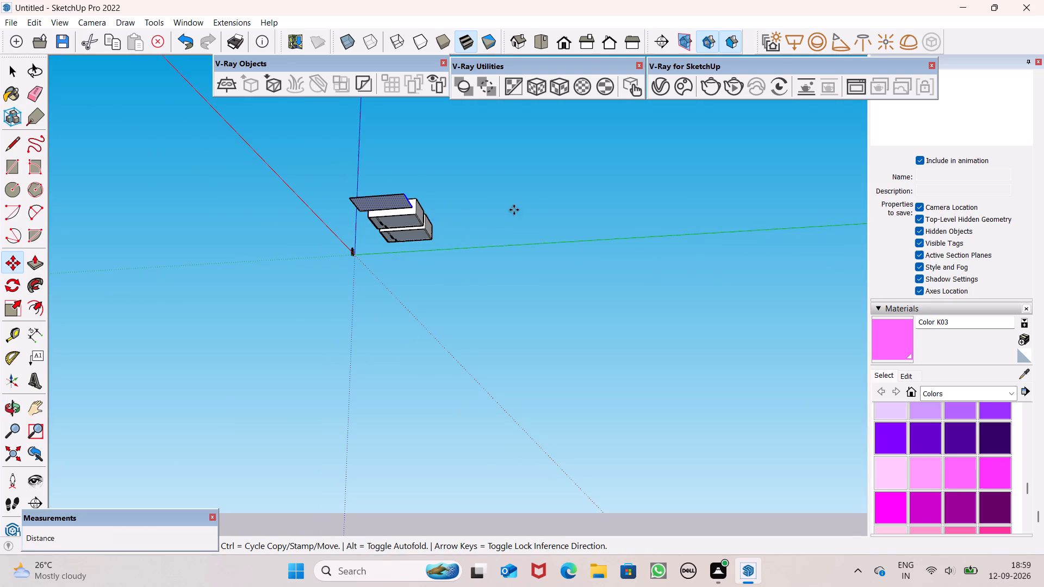
{"action": "scroll", "coordinate": [878, 177], "scroll_direction": "down", "scroll_amount": 1}
{"action": "scroll", "coordinate": [784, 164], "scroll_direction": "down", "scroll_amount": 2}
{"action": "scroll", "coordinate": [593, 215], "scroll_direction": "down", "scroll_amount": 7}
{"action": "middle_click_drag", "start_coordinate": [561, 275], "coordinate": [1007, 401]}
{"action": "scroll", "coordinate": [492, 195], "scroll_direction": "up", "scroll_amount": 7}
{"action": "middle_click_drag", "start_coordinate": [533, 243], "coordinate": [586, 497]}
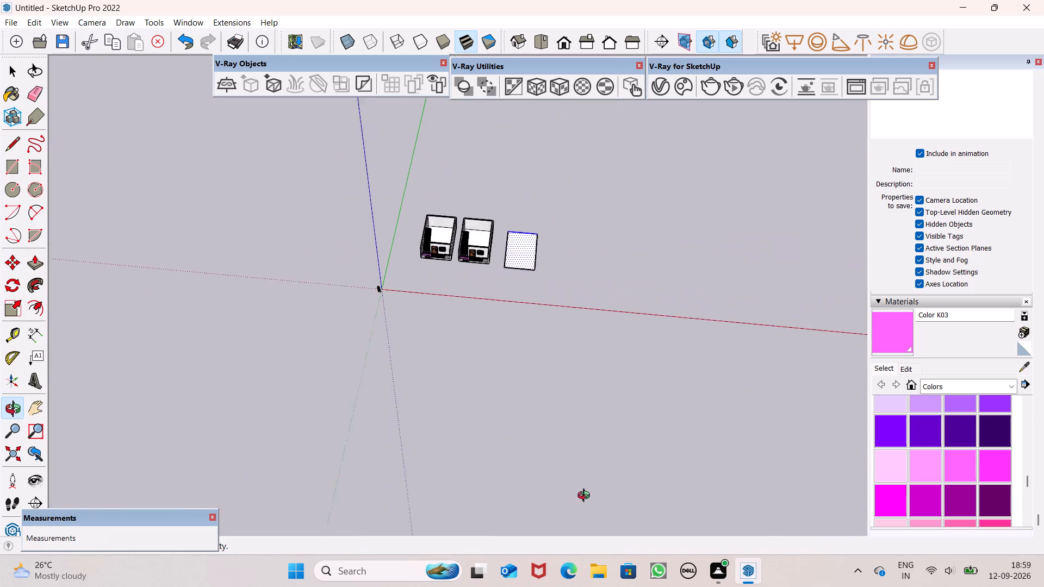
{"action": "middle_click_drag", "start_coordinate": [586, 497], "coordinate": [577, 498]}
{"action": "scroll", "coordinate": [589, 288], "scroll_direction": "up", "scroll_amount": 7}
{"action": "left_click", "coordinate": [538, 261]}
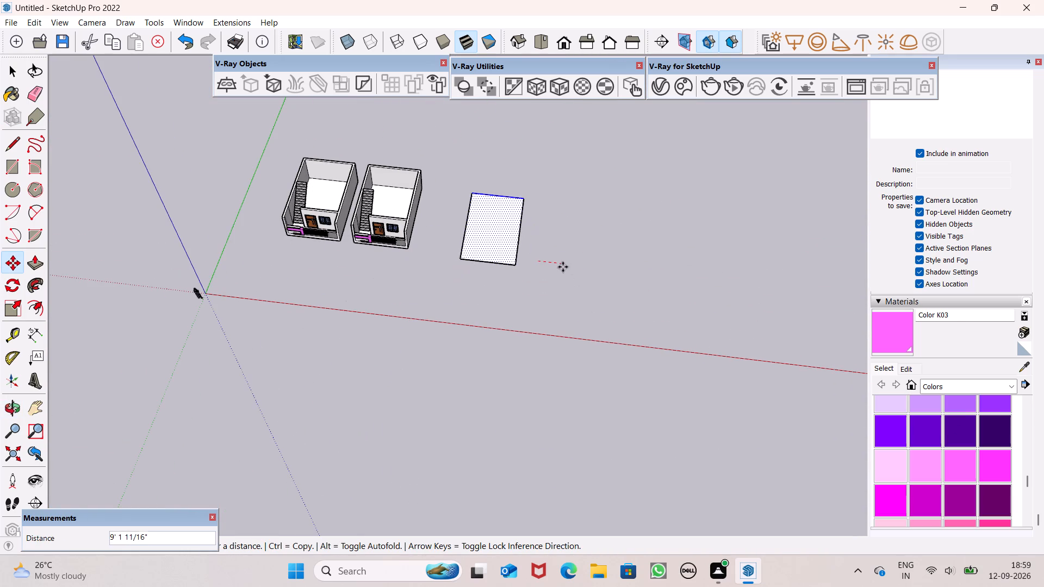
{"action": "left_click", "coordinate": [561, 259]}
{"action": "key", "text": "space"}
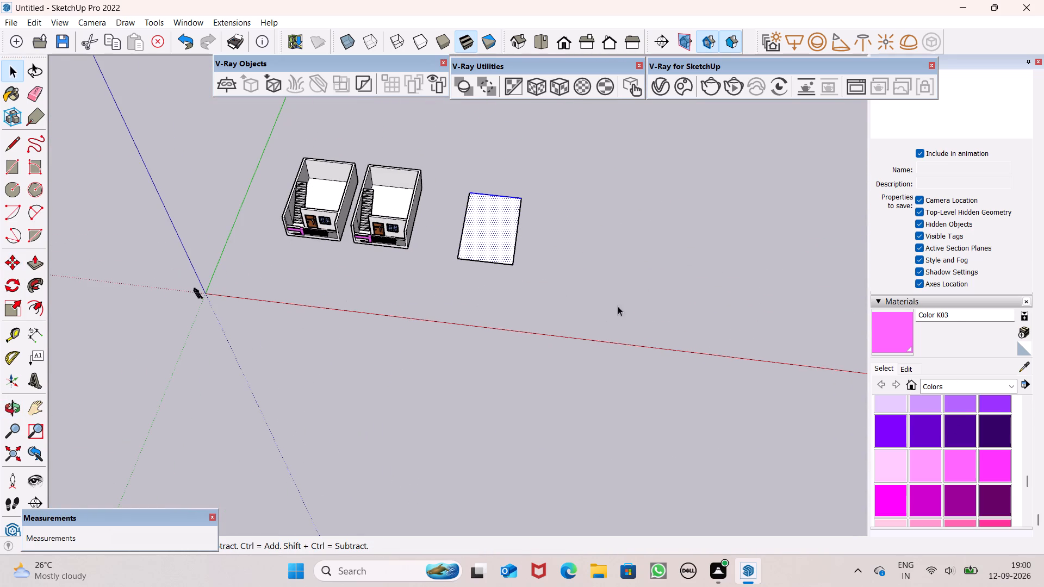
{"action": "key", "text": "space"}
{"action": "left_click", "coordinate": [591, 280]}
Push/Pull the separate rectangle upward by 4" to form the roof slab.
{"action": "scroll", "coordinate": [521, 226], "scroll_direction": "up", "scroll_amount": 4}
{"action": "scroll", "coordinate": [481, 257], "scroll_direction": "down", "scroll_amount": 6}
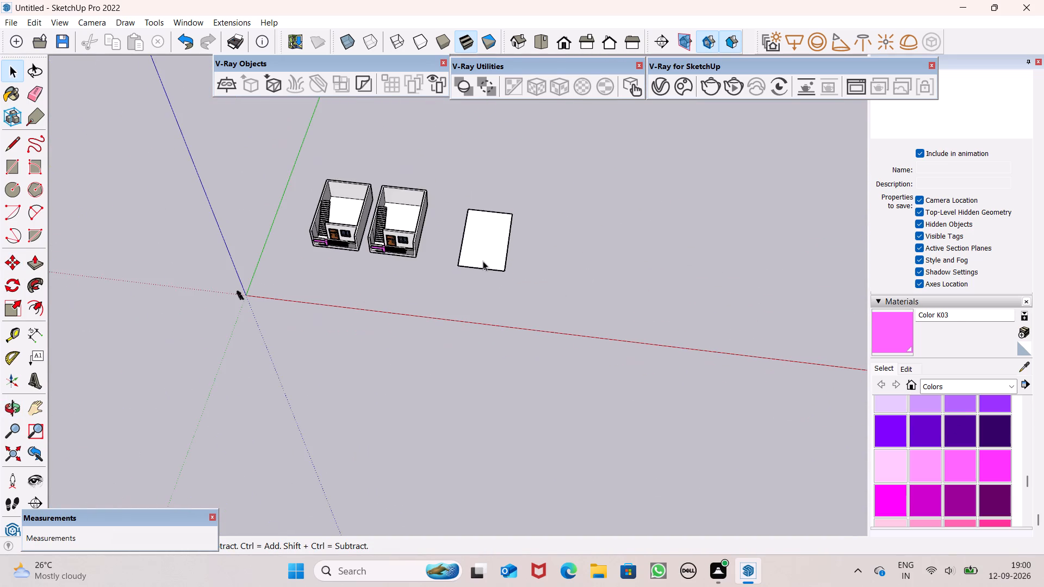
{"action": "middle_click_drag", "start_coordinate": [483, 262], "coordinate": [489, 196]}
{"action": "scroll", "coordinate": [519, 263], "scroll_direction": "up", "scroll_amount": 8}
{"action": "scroll", "coordinate": [519, 253], "scroll_direction": "down", "scroll_amount": 5}
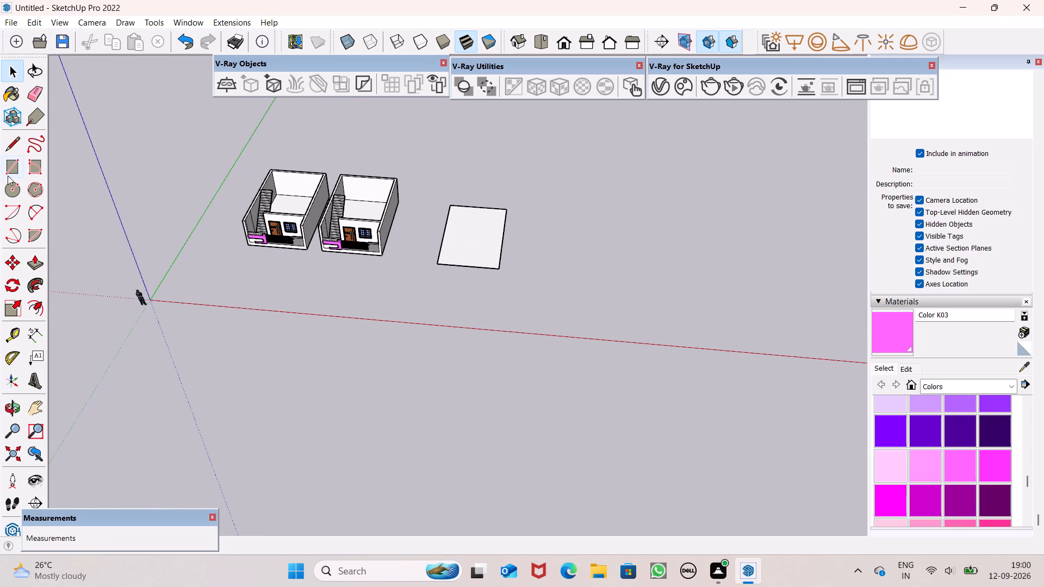
{"action": "left_click", "coordinate": [33, 257]}
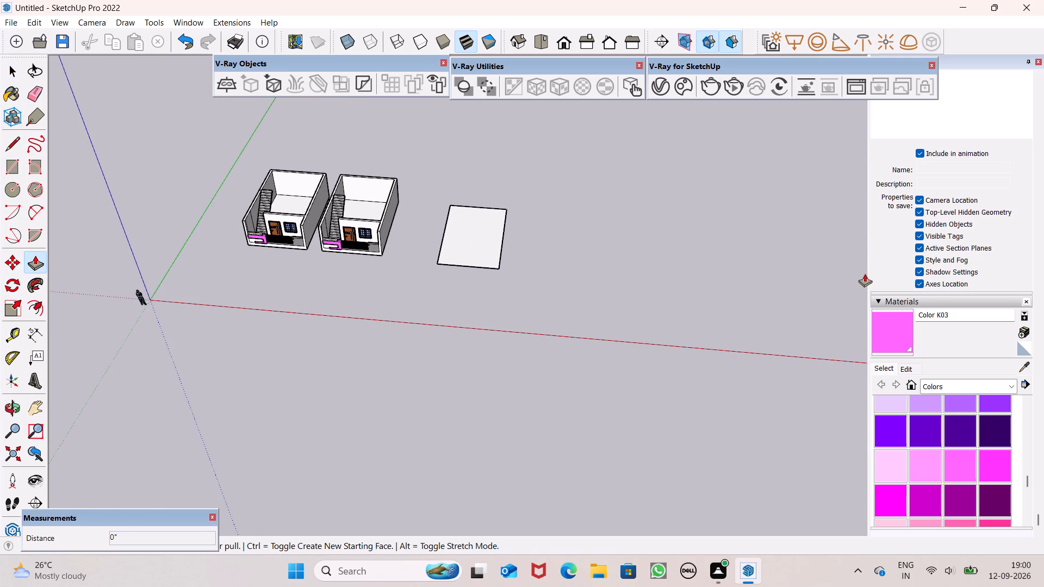
{"action": "scroll", "coordinate": [877, 266], "scroll_direction": "up", "scroll_amount": 1}
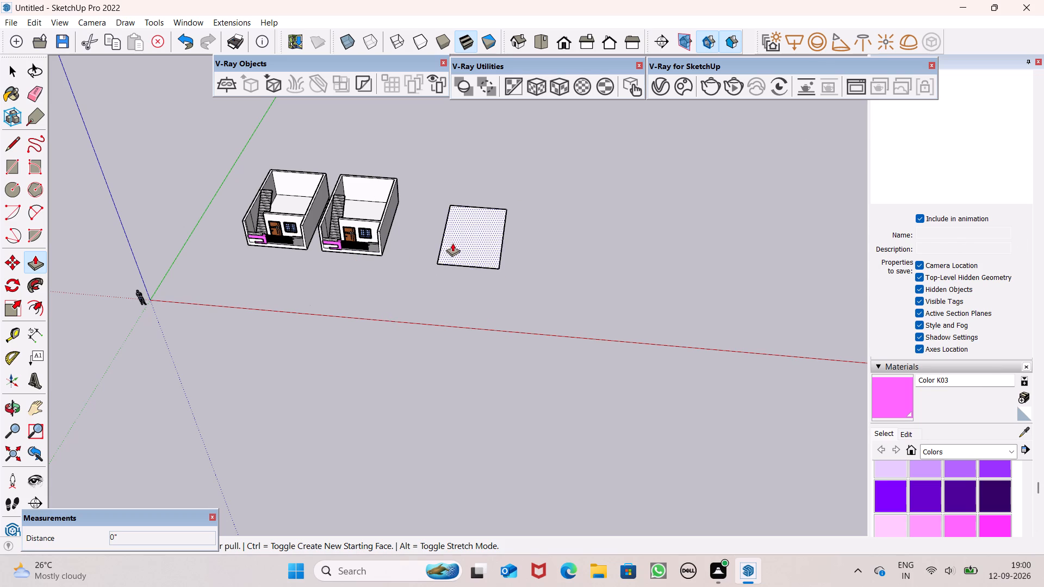
{"action": "scroll", "coordinate": [452, 242], "scroll_direction": "up", "scroll_amount": 6}
{"action": "left_click_drag", "start_coordinate": [456, 264], "coordinate": [461, 232]}
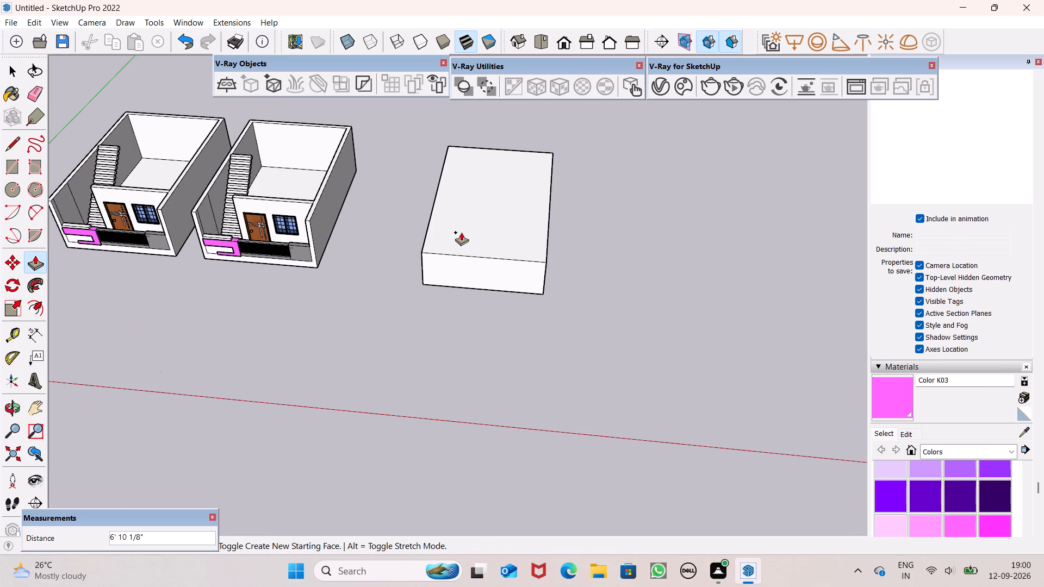
{"action": "left_click_drag", "start_coordinate": [461, 232], "coordinate": [477, 259]}
{"action": "key", "text": "4"}
{"action": "key", "text": "shift+quotedbl"}
{"action": "key", "text": "Return"}
{"action": "key", "text": "space"}
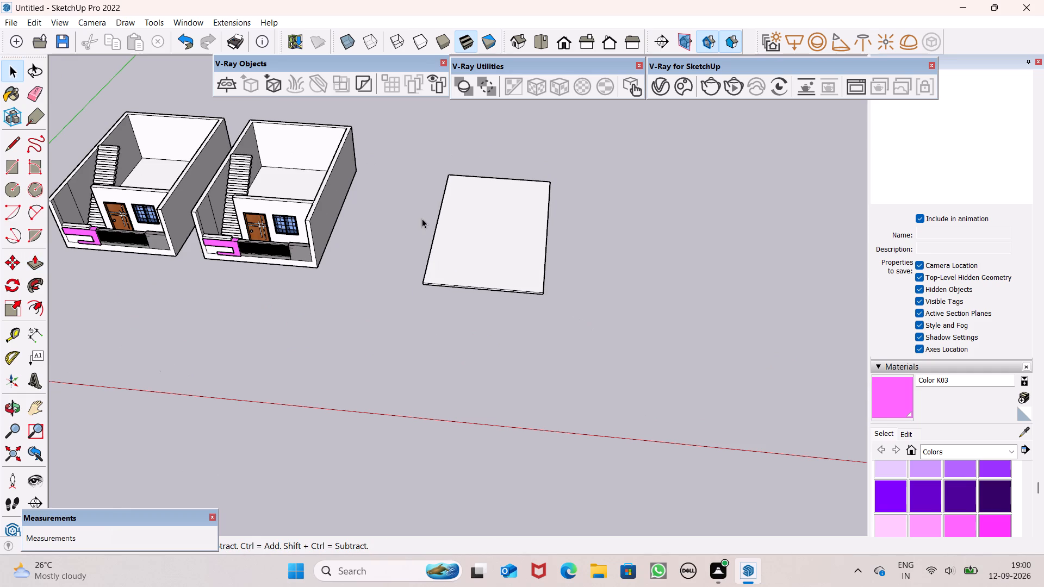
Select the whole roof slab and make it a group.
{"action": "triple_click", "coordinate": [445, 269]}
{"action": "right_click", "coordinate": [439, 270]}
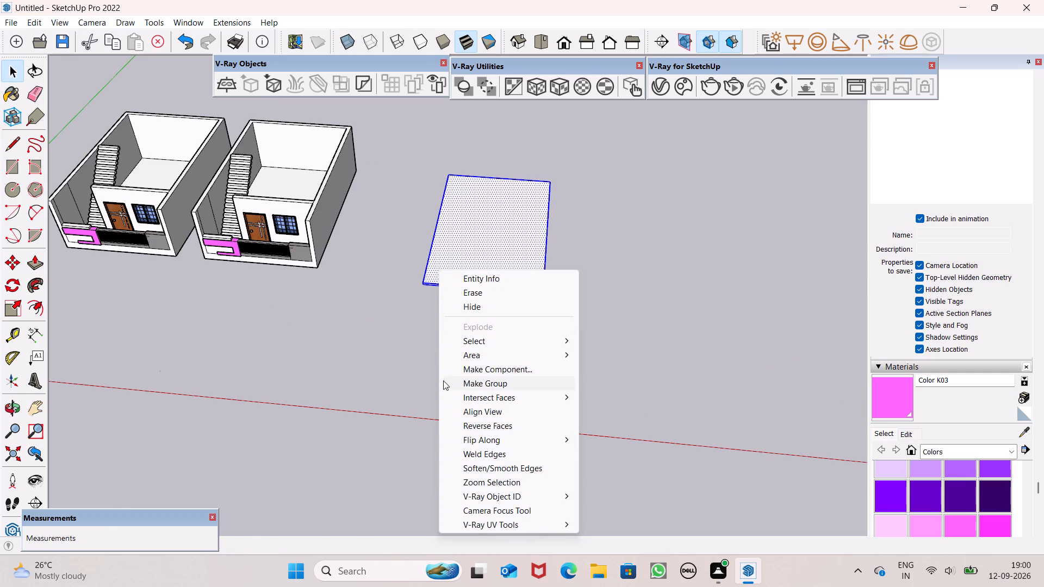
{"action": "left_click", "coordinate": [483, 383]}
Move the slab group by its lower front corner onto the inner corner at the top of the second house's walls.
{"action": "scroll", "coordinate": [498, 223], "scroll_direction": "down", "scroll_amount": 4}
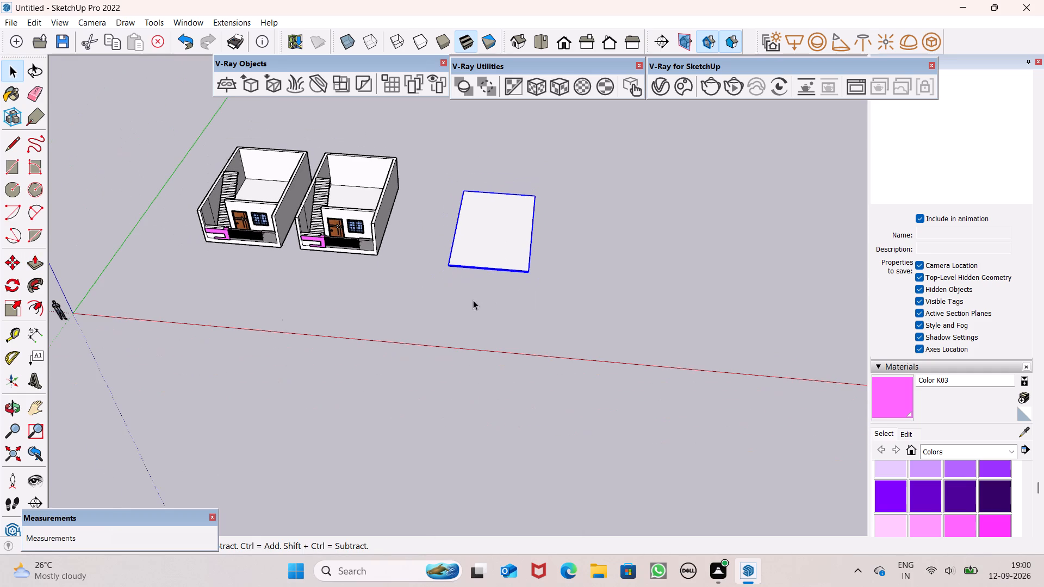
{"action": "scroll", "coordinate": [495, 221], "scroll_direction": "down", "scroll_amount": 7}
{"action": "scroll", "coordinate": [366, 212], "scroll_direction": "up", "scroll_amount": 7}
{"action": "scroll", "coordinate": [708, 287], "scroll_direction": "up", "scroll_amount": 7}
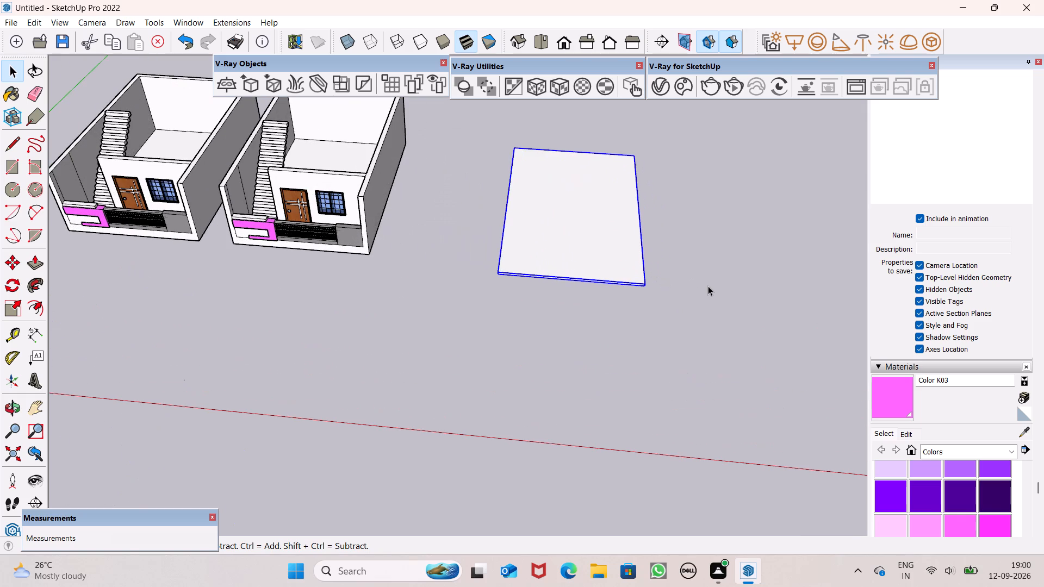
{"action": "key", "text": "m"}
{"action": "key", "text": "Return"}
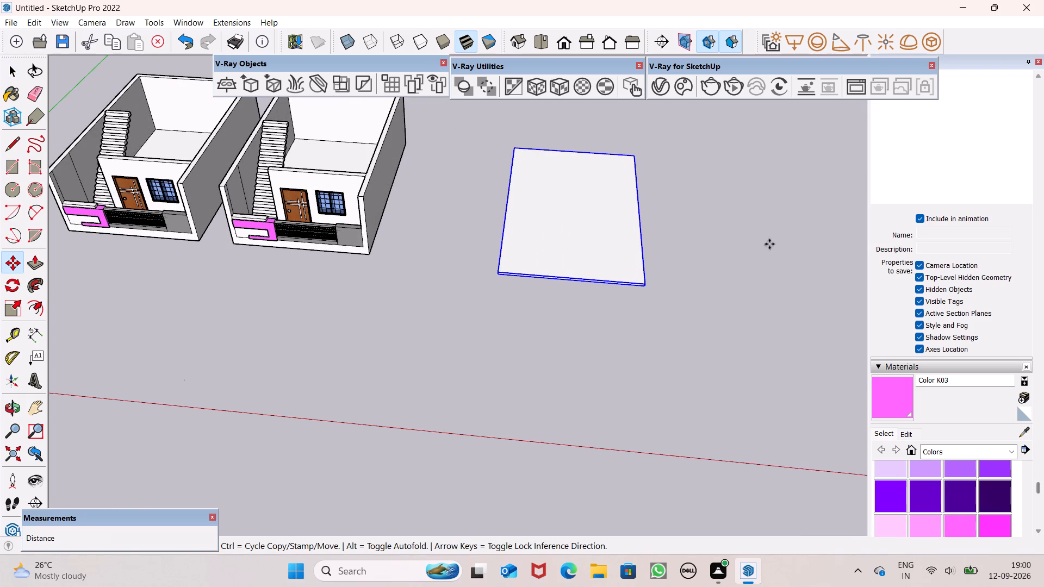
{"action": "scroll", "coordinate": [644, 288], "scroll_direction": "up", "scroll_amount": 8}
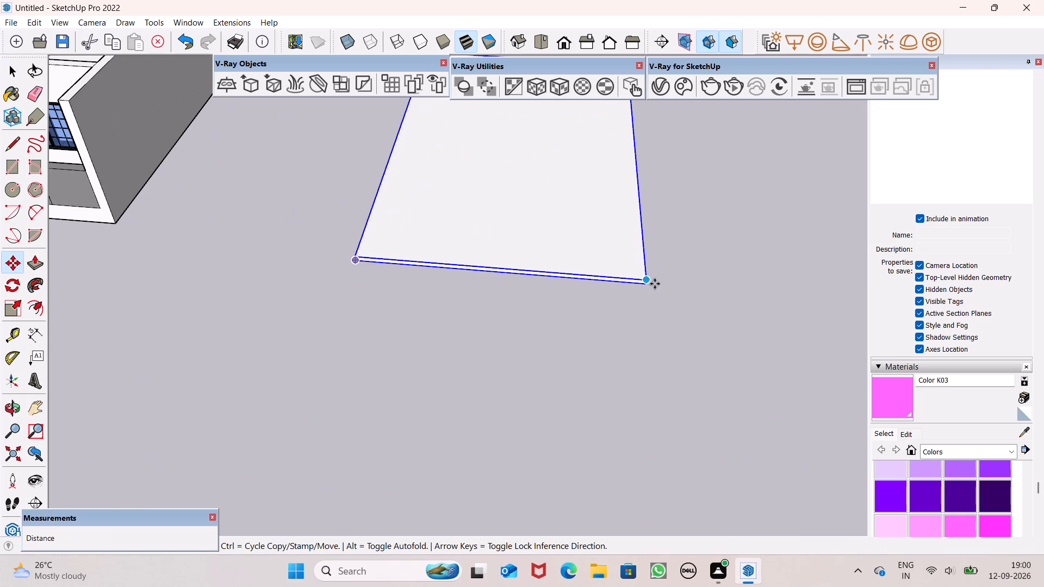
{"action": "left_click_drag", "start_coordinate": [647, 288], "coordinate": [78, 120]}
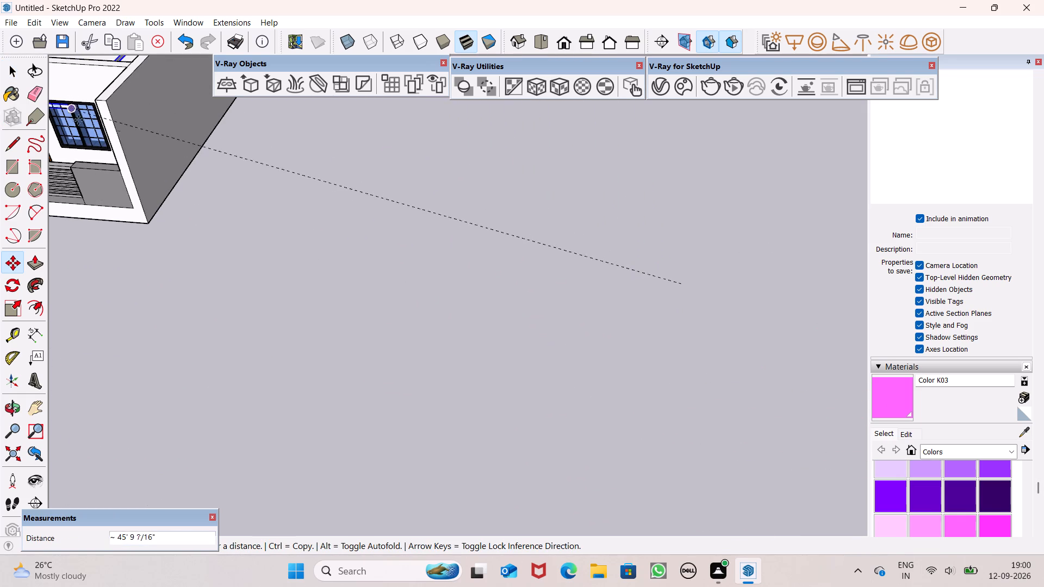
{"action": "left_click_drag", "start_coordinate": [78, 120], "coordinate": [98, 104]}
Lower the slab so its upper front corner meets the inner corner at the top of the second house's outer side wall.
{"action": "scroll", "coordinate": [121, 134], "scroll_direction": "down", "scroll_amount": 8}
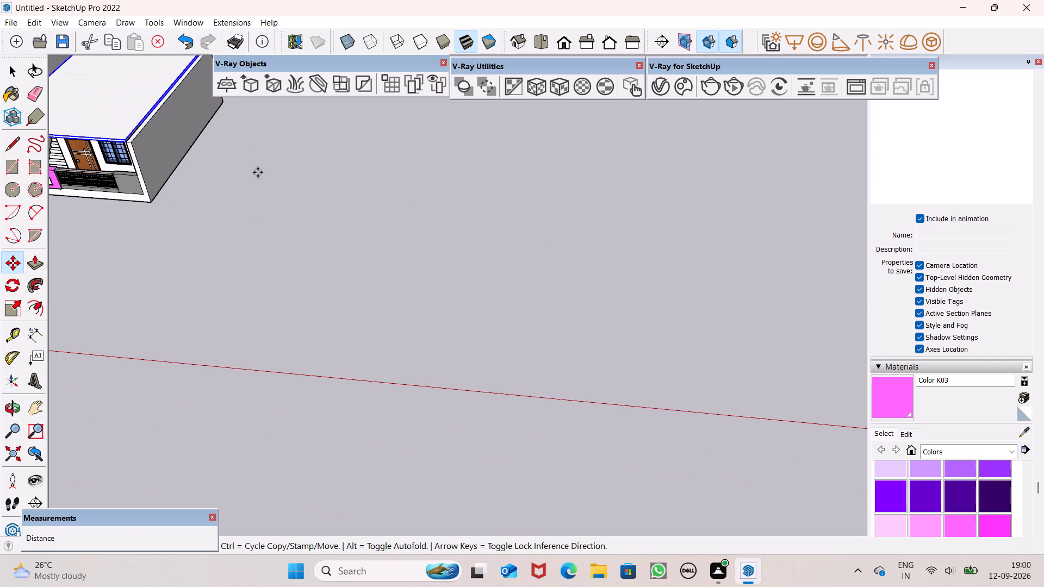
{"action": "scroll", "coordinate": [262, 172], "scroll_direction": "down", "scroll_amount": 8}
{"action": "scroll", "coordinate": [63, 109], "scroll_direction": "up", "scroll_amount": 4}
{"action": "scroll", "coordinate": [304, 175], "scroll_direction": "down", "scroll_amount": 1}
{"action": "scroll", "coordinate": [274, 218], "scroll_direction": "up", "scroll_amount": 3}
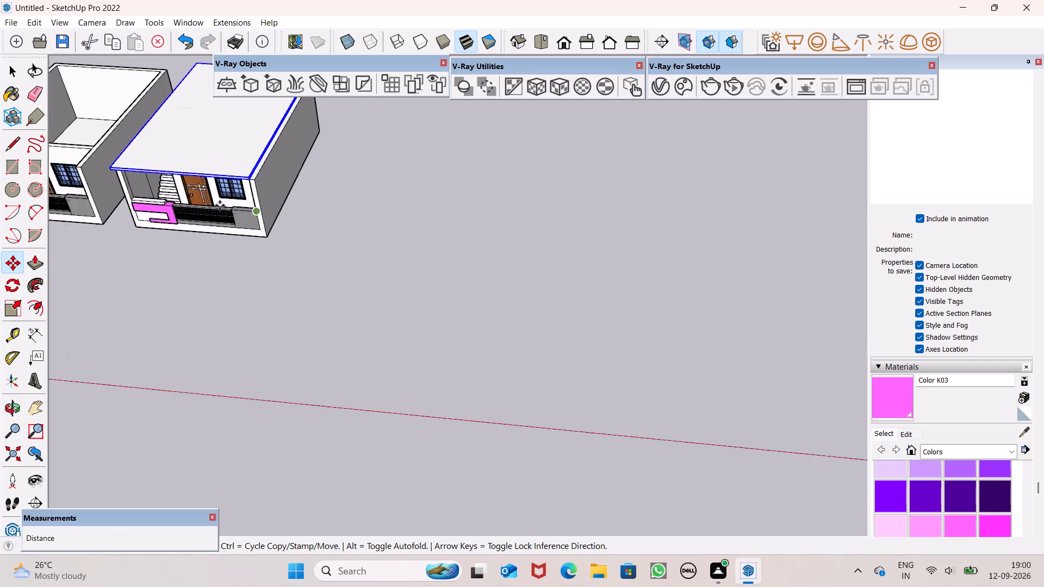
{"action": "scroll", "coordinate": [220, 205], "scroll_direction": "up", "scroll_amount": 4}
{"action": "middle_click_drag", "start_coordinate": [305, 171], "coordinate": [262, 132]}
{"action": "scroll", "coordinate": [333, 129], "scroll_direction": "up", "scroll_amount": 8}
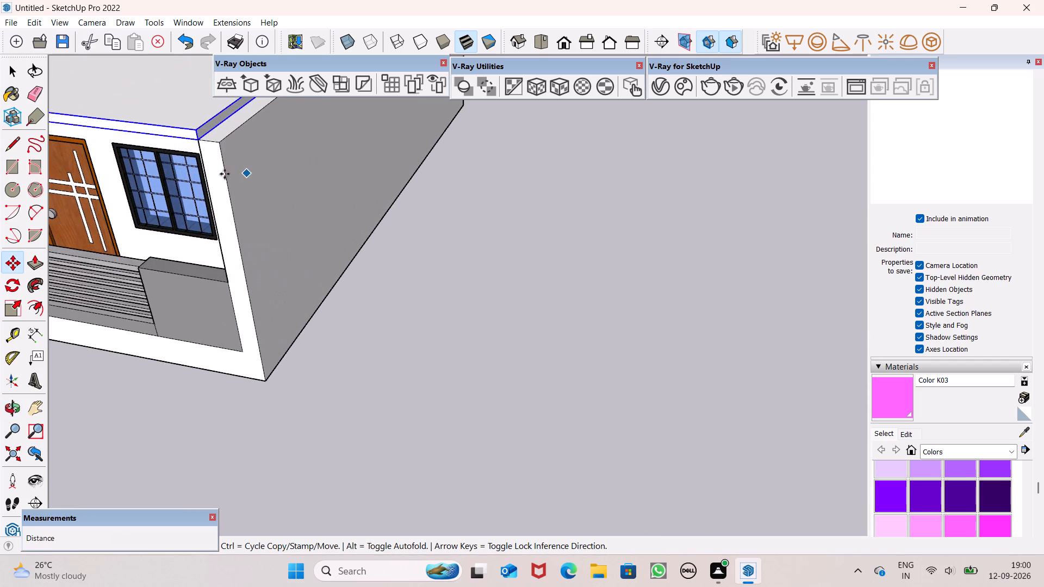
{"action": "scroll", "coordinate": [207, 157], "scroll_direction": "up", "scroll_amount": 7}
{"action": "scroll", "coordinate": [258, 195], "scroll_direction": "up", "scroll_amount": 7}
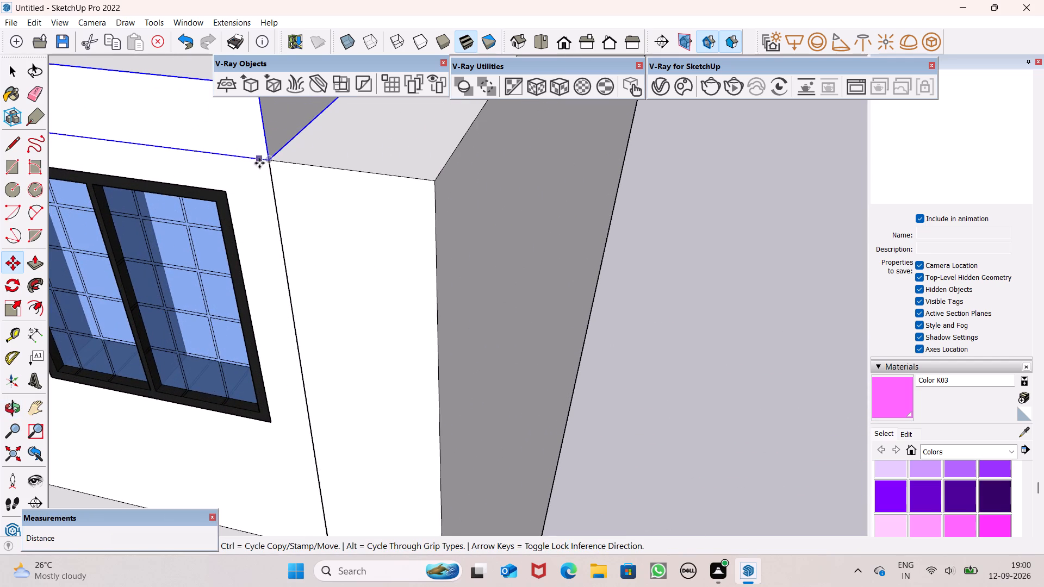
{"action": "scroll", "coordinate": [259, 166], "scroll_direction": "down", "scroll_amount": 6}
{"action": "left_click_drag", "start_coordinate": [259, 141], "coordinate": [258, 173]}
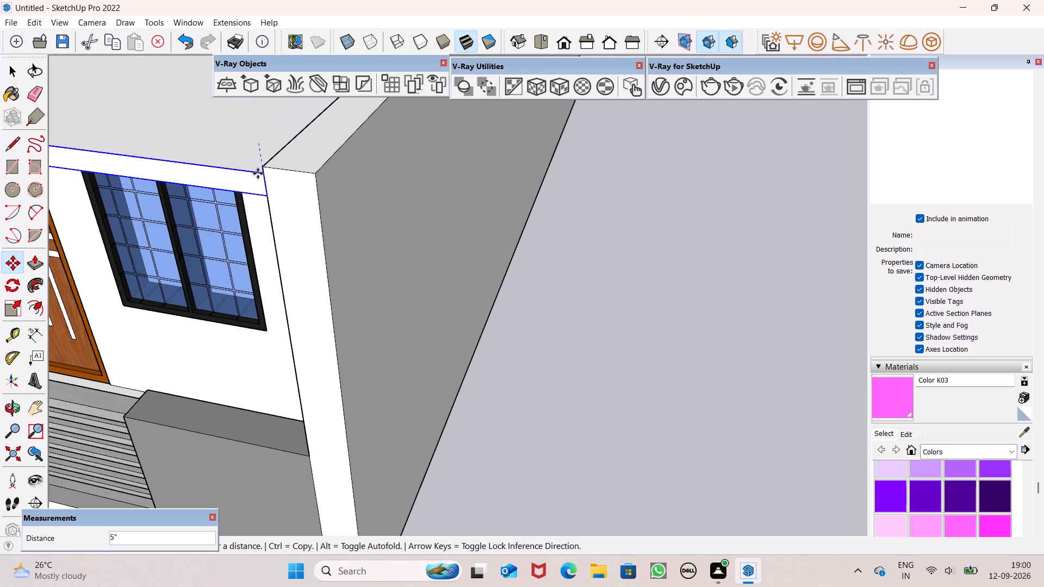
{"action": "left_click_drag", "start_coordinate": [258, 173], "coordinate": [265, 173]}
Examine how the roof slab fits the second house's walls from the front and from above.
{"action": "scroll", "coordinate": [451, 206], "scroll_direction": "down", "scroll_amount": 17}
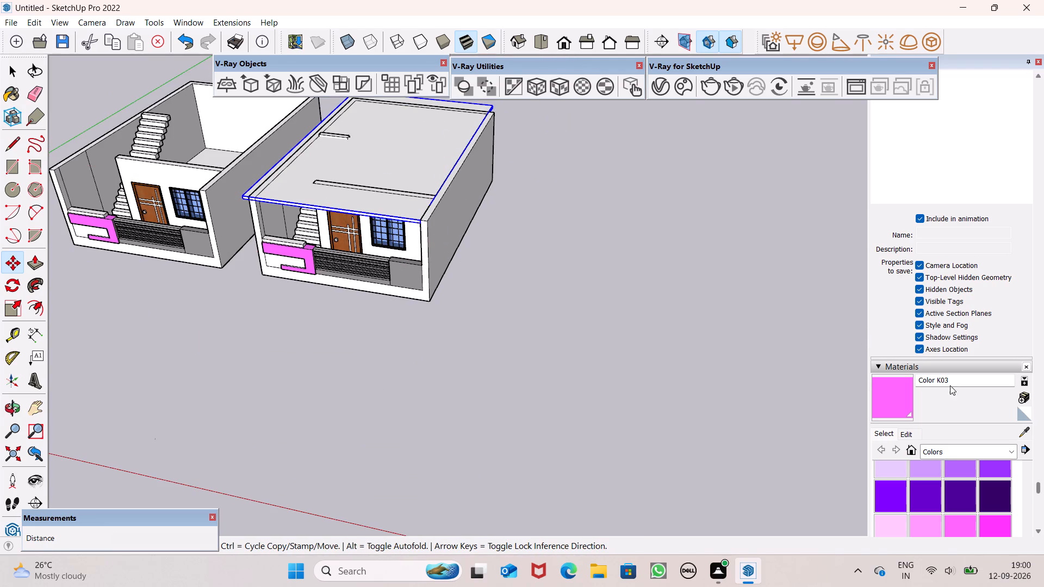
{"action": "scroll", "coordinate": [230, 246], "scroll_direction": "up", "scroll_amount": 6}
{"action": "scroll", "coordinate": [500, 309], "scroll_direction": "down", "scroll_amount": 3}
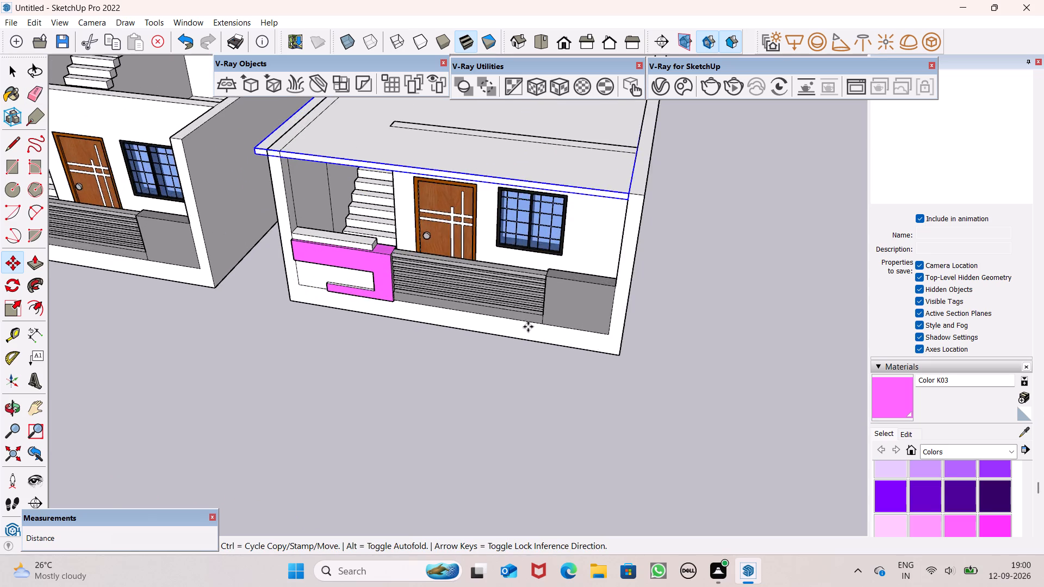
{"action": "scroll", "coordinate": [528, 327], "scroll_direction": "down", "scroll_amount": 4}
{"action": "scroll", "coordinate": [557, 292], "scroll_direction": "down", "scroll_amount": 3}
{"action": "scroll", "coordinate": [619, 305], "scroll_direction": "up", "scroll_amount": 1}
{"action": "middle_click_drag", "start_coordinate": [619, 305], "coordinate": [492, 395]}
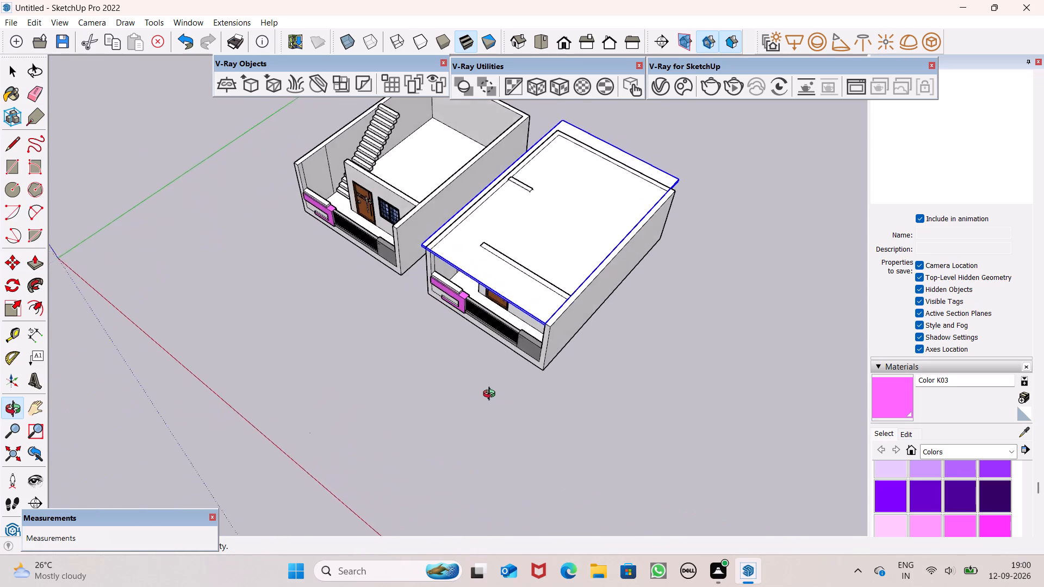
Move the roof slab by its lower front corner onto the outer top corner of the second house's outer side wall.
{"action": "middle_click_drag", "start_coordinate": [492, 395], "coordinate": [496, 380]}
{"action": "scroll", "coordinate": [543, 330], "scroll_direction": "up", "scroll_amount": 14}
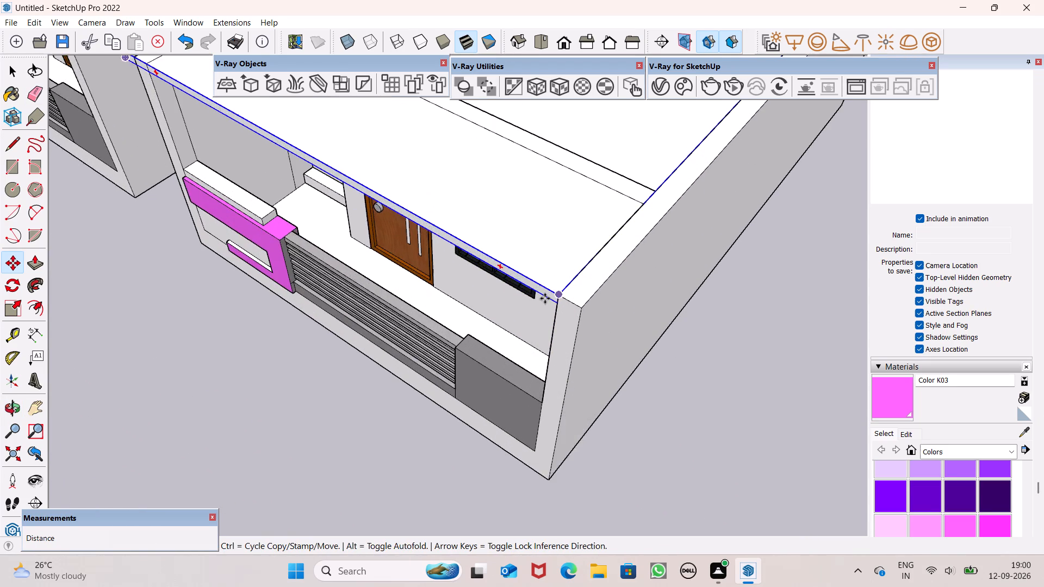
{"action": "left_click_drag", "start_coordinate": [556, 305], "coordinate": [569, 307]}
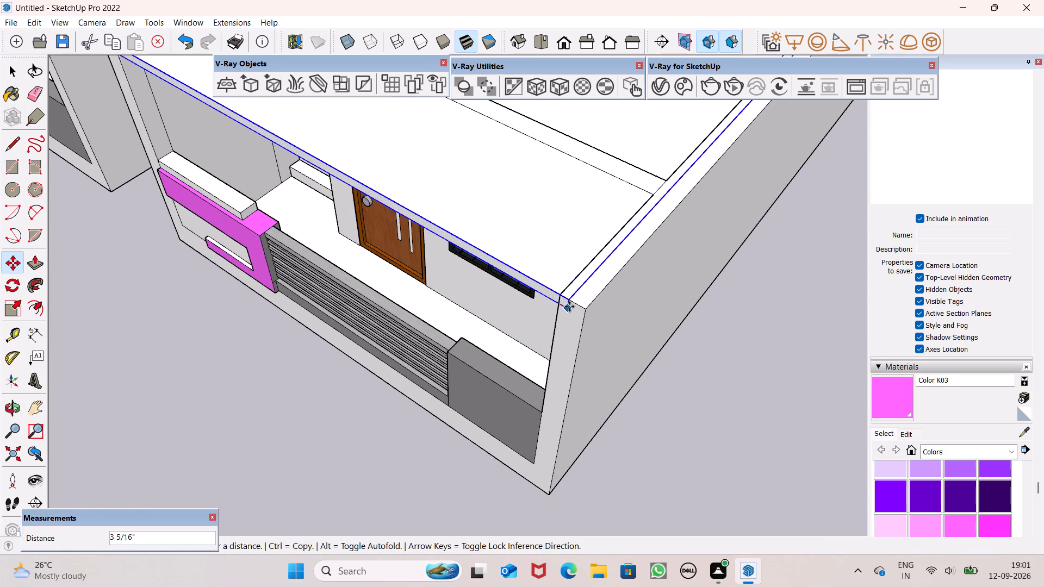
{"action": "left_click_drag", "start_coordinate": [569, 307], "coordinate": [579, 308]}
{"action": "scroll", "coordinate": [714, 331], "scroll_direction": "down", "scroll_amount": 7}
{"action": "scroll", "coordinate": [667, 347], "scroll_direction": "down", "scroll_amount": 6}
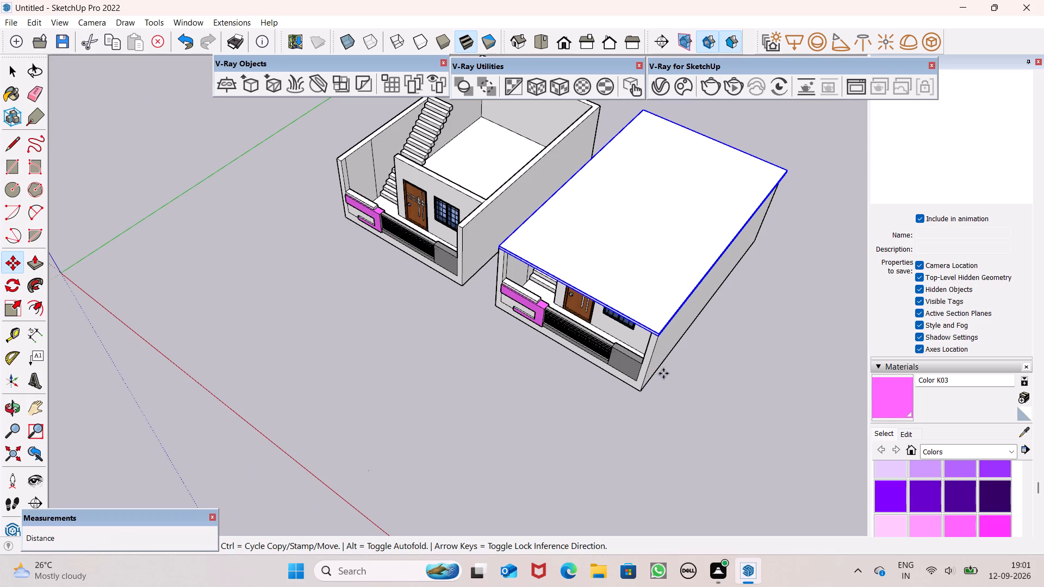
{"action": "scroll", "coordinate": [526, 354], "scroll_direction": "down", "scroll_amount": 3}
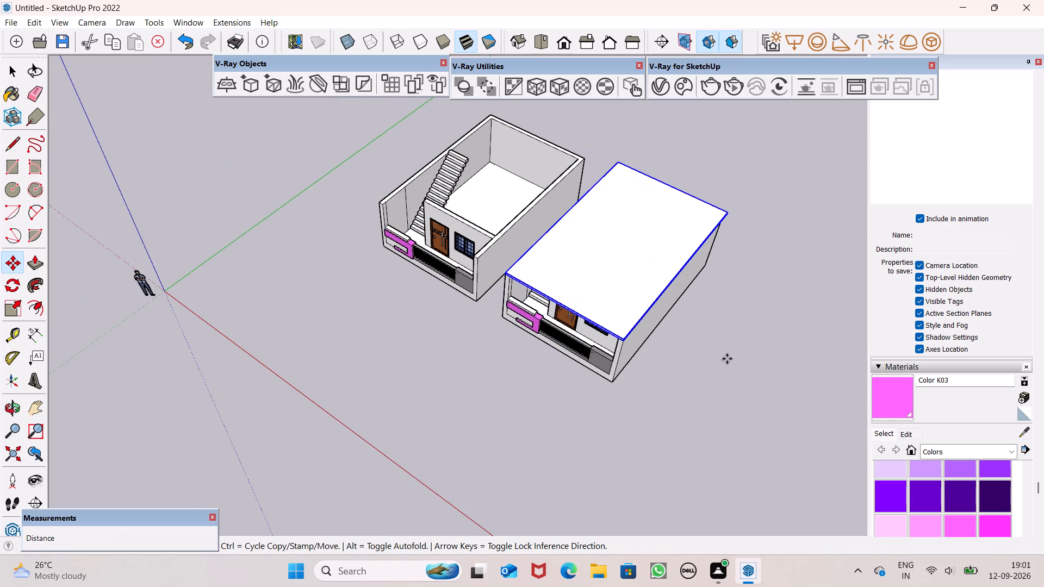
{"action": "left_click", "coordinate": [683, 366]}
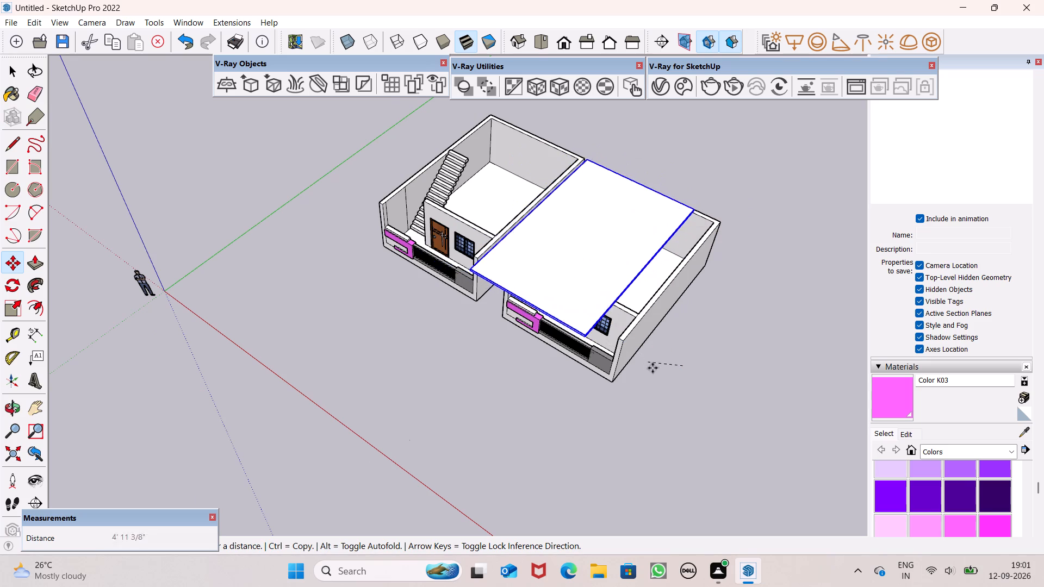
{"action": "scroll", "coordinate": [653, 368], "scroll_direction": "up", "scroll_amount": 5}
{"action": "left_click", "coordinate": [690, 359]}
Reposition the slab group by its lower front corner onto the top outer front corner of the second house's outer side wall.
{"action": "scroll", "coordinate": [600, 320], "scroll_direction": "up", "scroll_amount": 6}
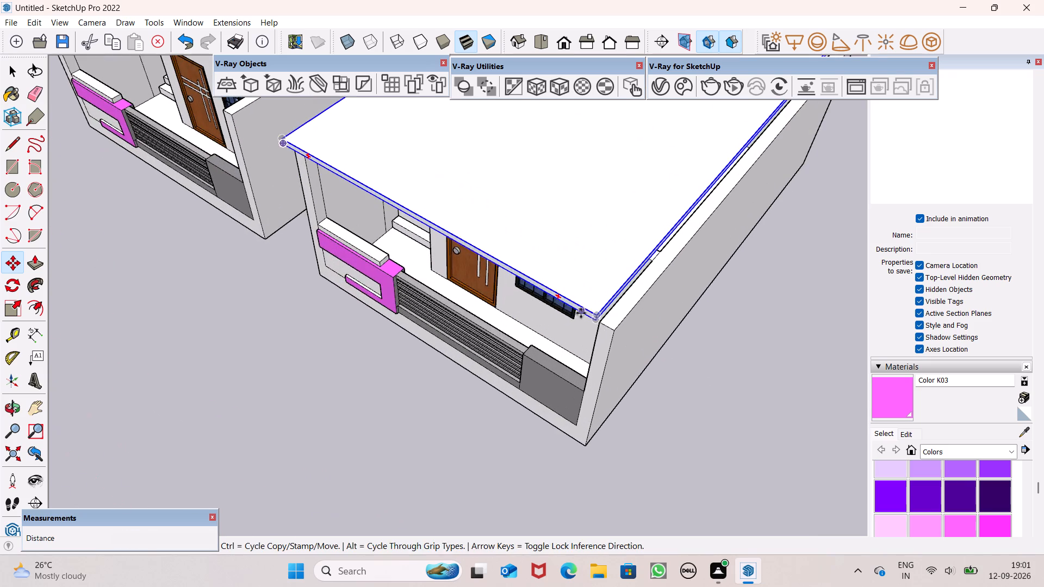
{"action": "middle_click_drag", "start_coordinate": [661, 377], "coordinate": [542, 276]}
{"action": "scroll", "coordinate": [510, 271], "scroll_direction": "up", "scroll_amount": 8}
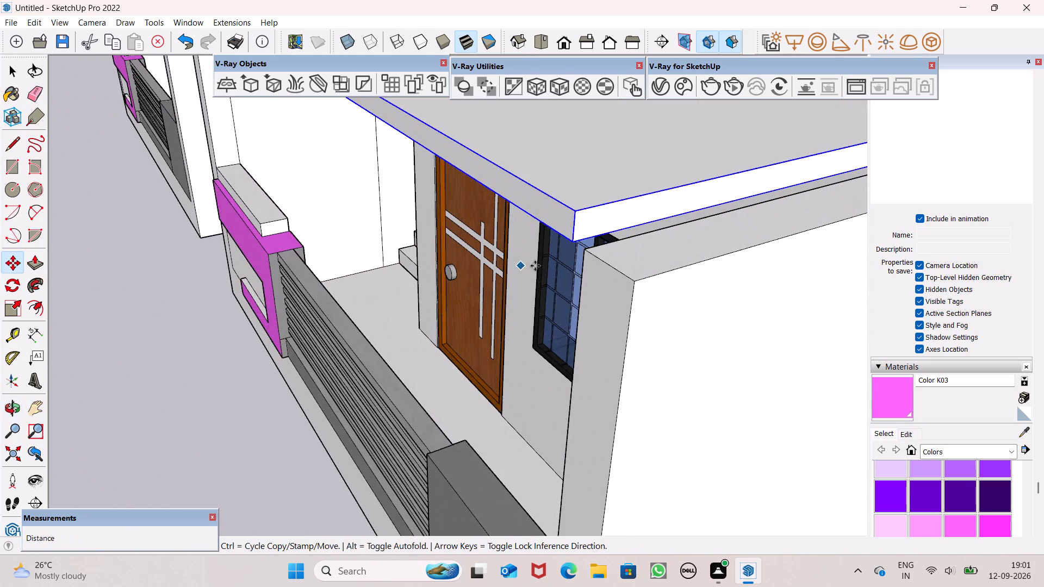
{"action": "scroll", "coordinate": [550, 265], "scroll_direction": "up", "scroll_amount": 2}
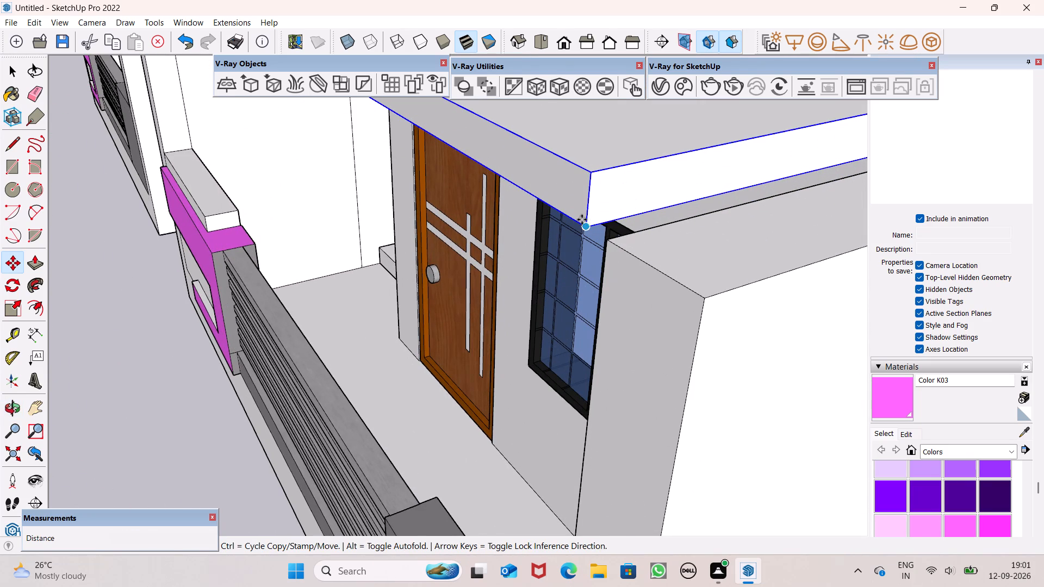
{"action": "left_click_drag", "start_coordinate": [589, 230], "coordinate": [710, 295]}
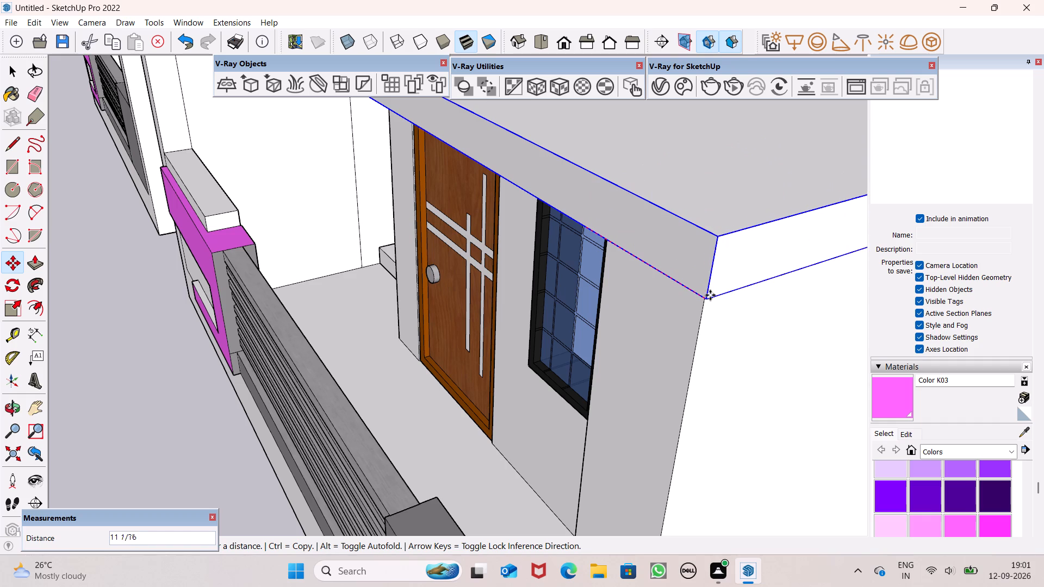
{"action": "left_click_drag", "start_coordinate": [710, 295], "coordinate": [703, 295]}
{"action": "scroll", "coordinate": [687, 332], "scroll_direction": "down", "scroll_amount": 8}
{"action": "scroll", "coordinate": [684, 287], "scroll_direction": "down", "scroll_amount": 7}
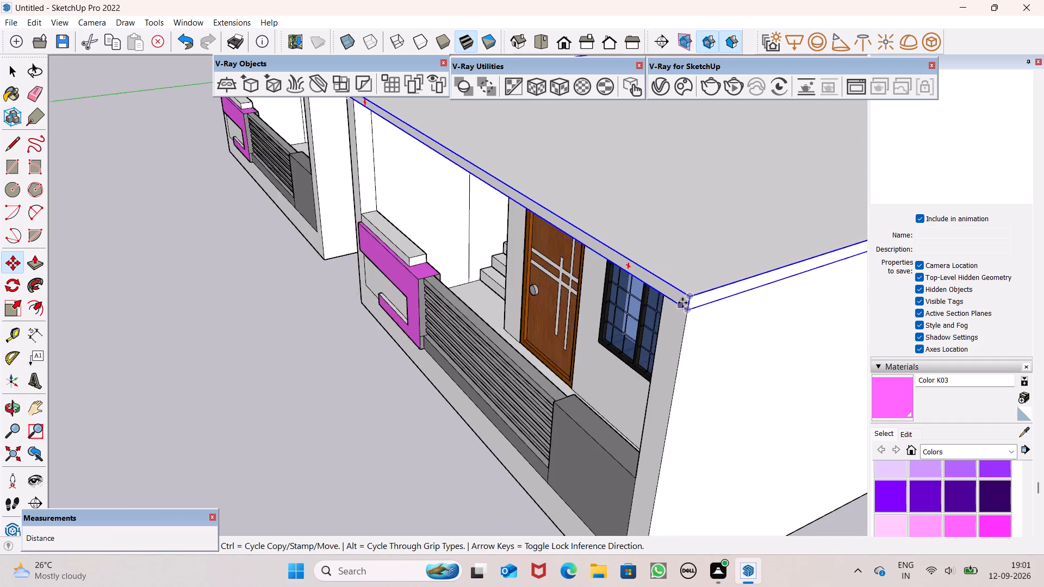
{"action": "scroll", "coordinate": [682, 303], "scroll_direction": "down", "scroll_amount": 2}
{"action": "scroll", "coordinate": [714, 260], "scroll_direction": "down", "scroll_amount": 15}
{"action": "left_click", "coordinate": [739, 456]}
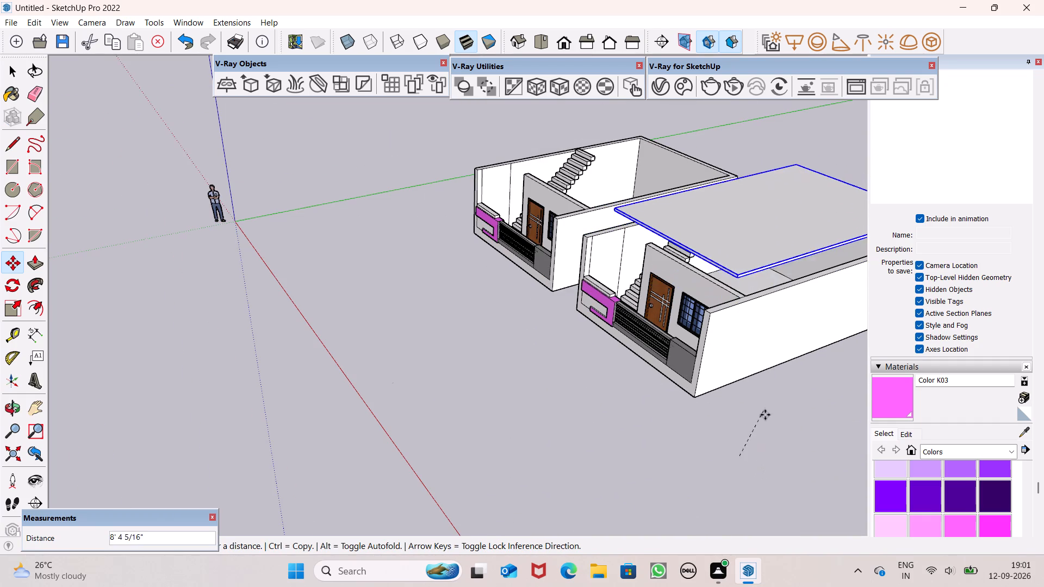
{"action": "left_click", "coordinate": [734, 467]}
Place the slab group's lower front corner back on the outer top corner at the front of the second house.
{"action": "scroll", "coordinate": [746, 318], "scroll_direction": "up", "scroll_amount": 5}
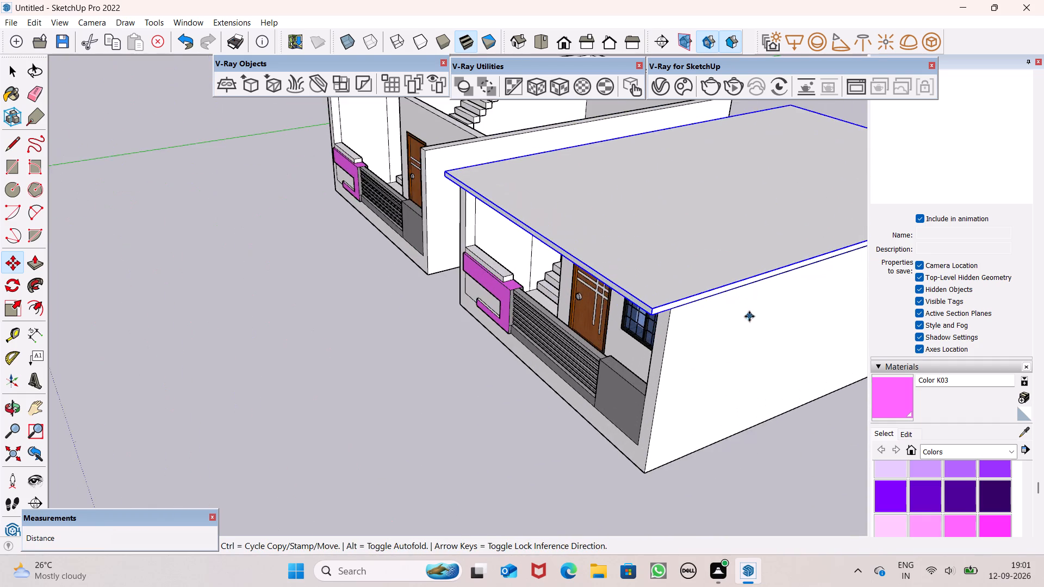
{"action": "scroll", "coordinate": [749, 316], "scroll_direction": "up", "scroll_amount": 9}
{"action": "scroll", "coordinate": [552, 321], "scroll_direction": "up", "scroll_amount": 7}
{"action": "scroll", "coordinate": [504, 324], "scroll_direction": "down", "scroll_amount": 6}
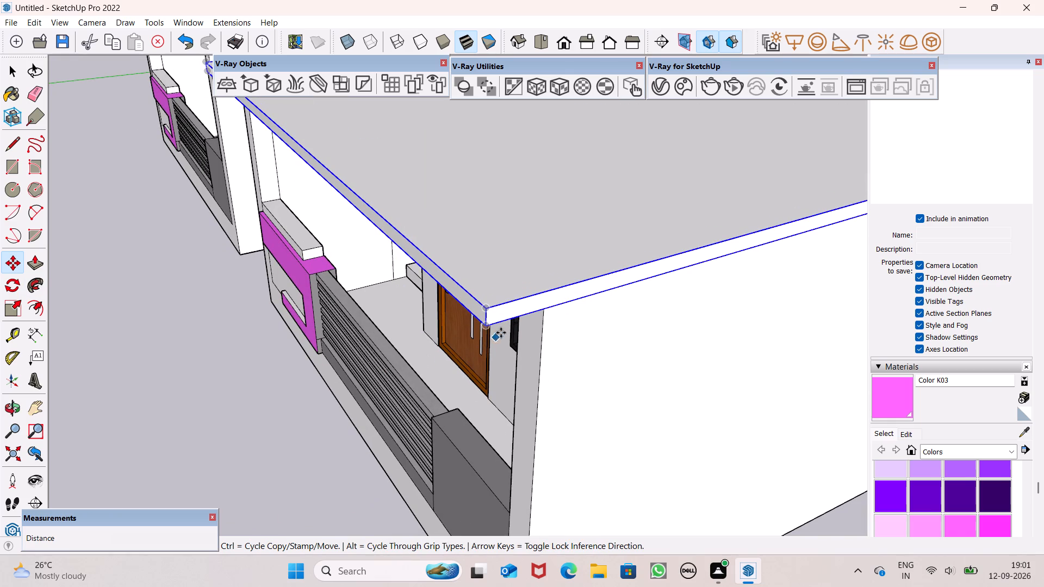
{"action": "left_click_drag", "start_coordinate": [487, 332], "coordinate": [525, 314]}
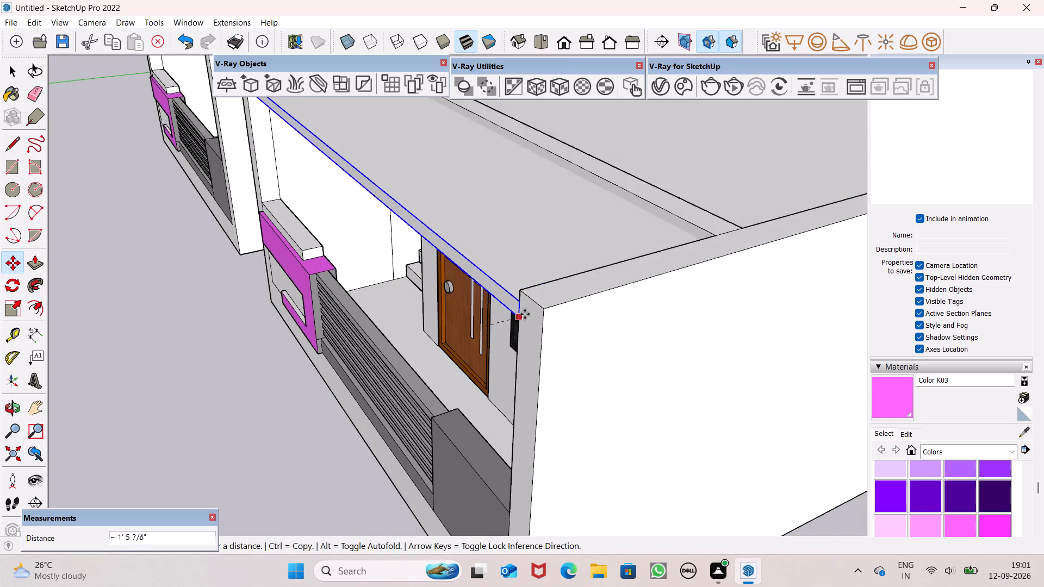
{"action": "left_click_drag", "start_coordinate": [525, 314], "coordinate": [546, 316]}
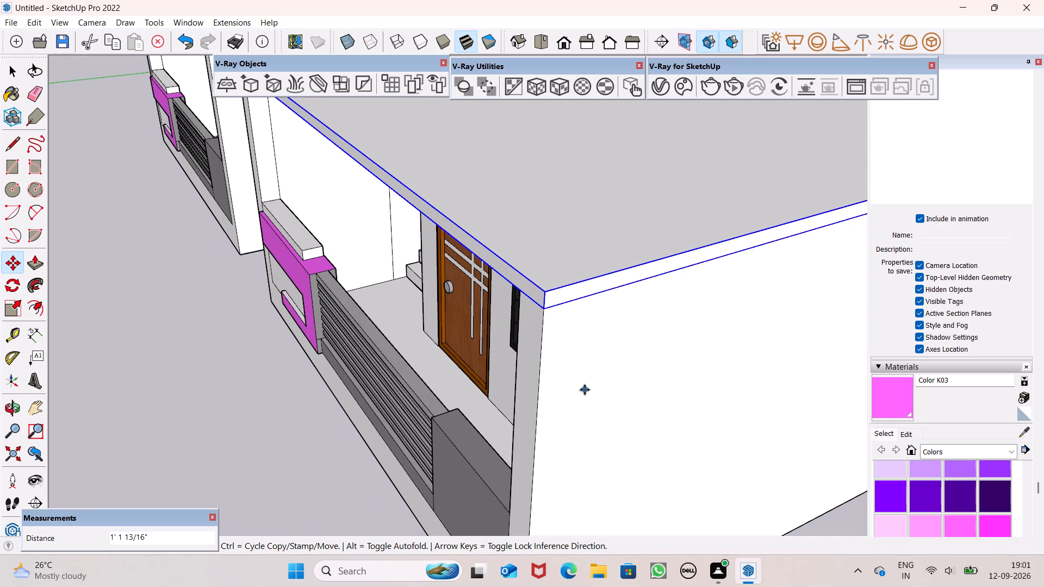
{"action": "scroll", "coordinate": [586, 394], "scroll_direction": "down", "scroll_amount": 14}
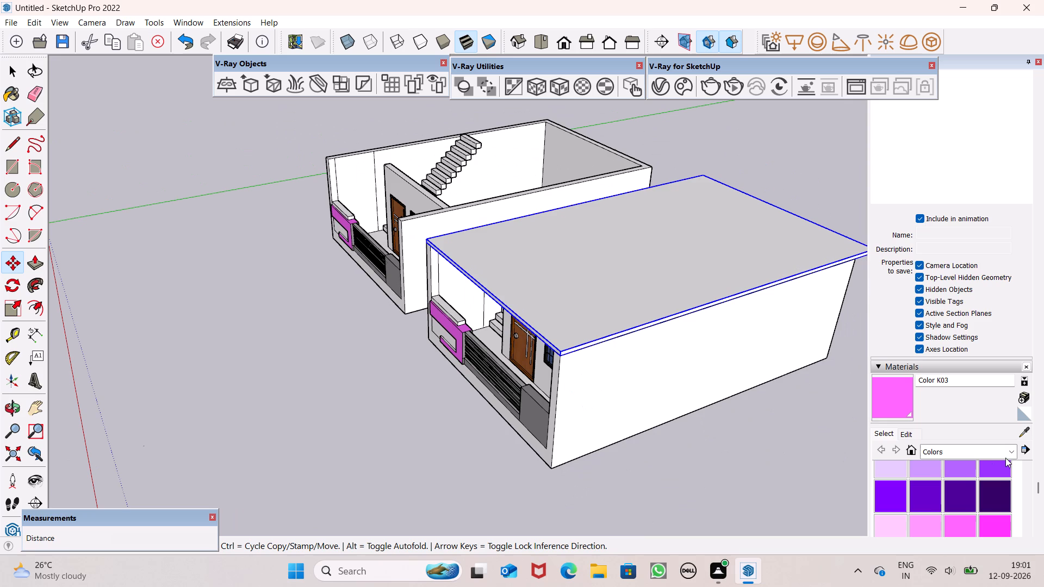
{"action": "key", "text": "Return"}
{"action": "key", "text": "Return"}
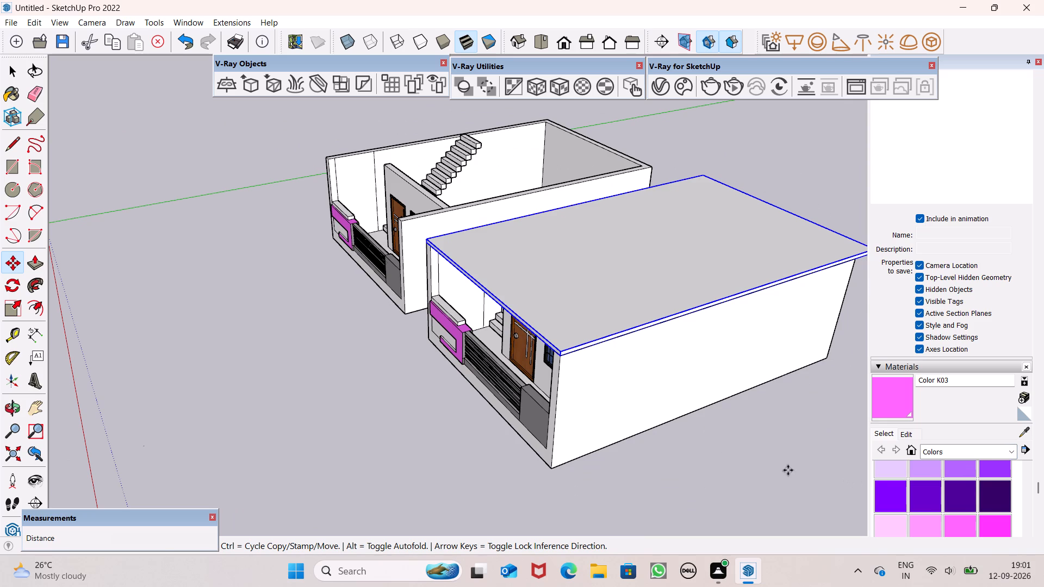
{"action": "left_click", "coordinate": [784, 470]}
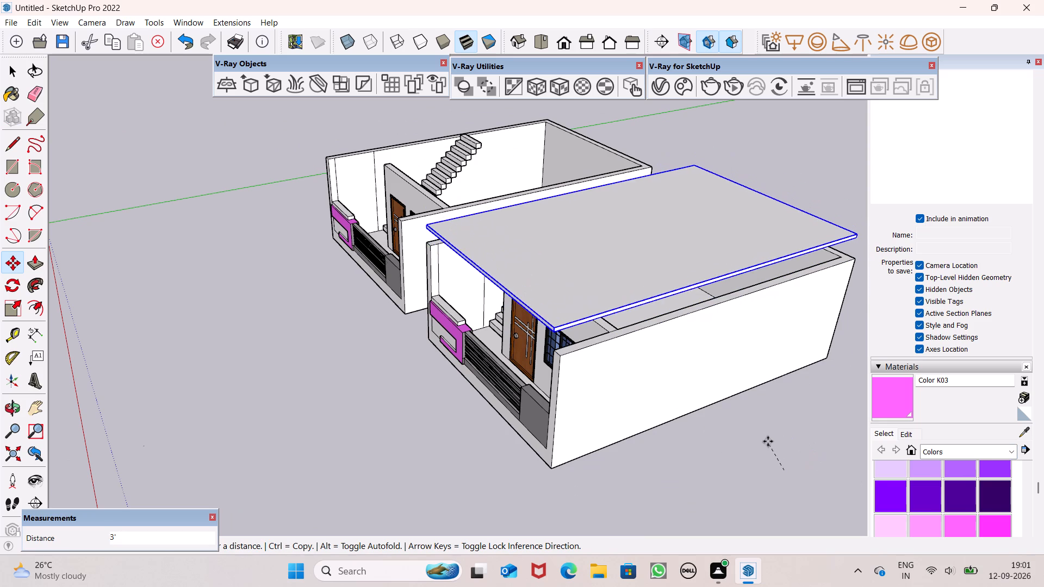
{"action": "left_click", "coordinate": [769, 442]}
Snap the slab's lower front corner onto the outer top corner of the second house's outer side wall, and deselect it.
{"action": "scroll", "coordinate": [629, 357], "scroll_direction": "up", "scroll_amount": 7}
{"action": "scroll", "coordinate": [476, 323], "scroll_direction": "up", "scroll_amount": 6}
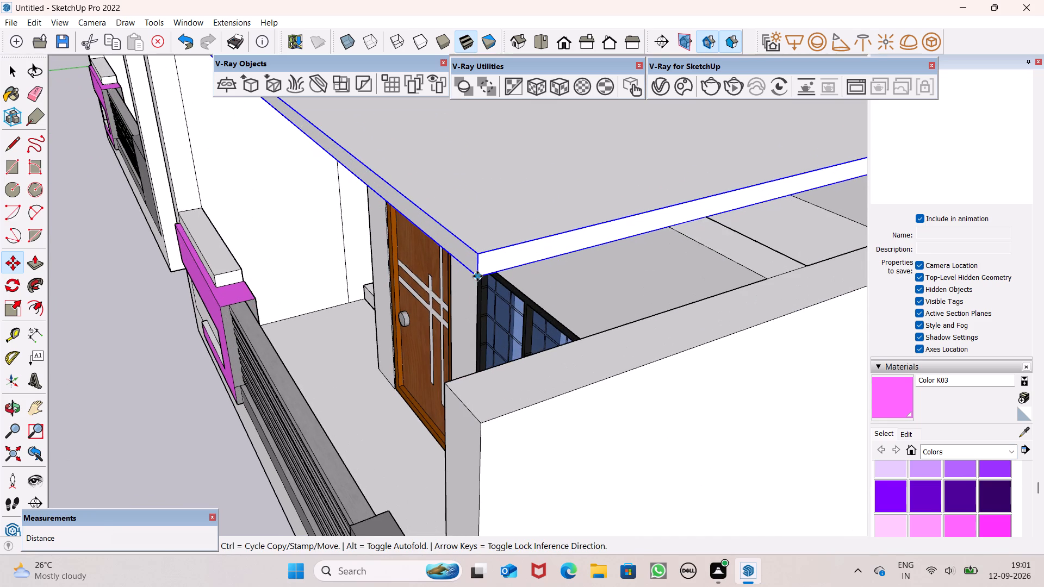
{"action": "left_click_drag", "start_coordinate": [477, 276], "coordinate": [487, 422]}
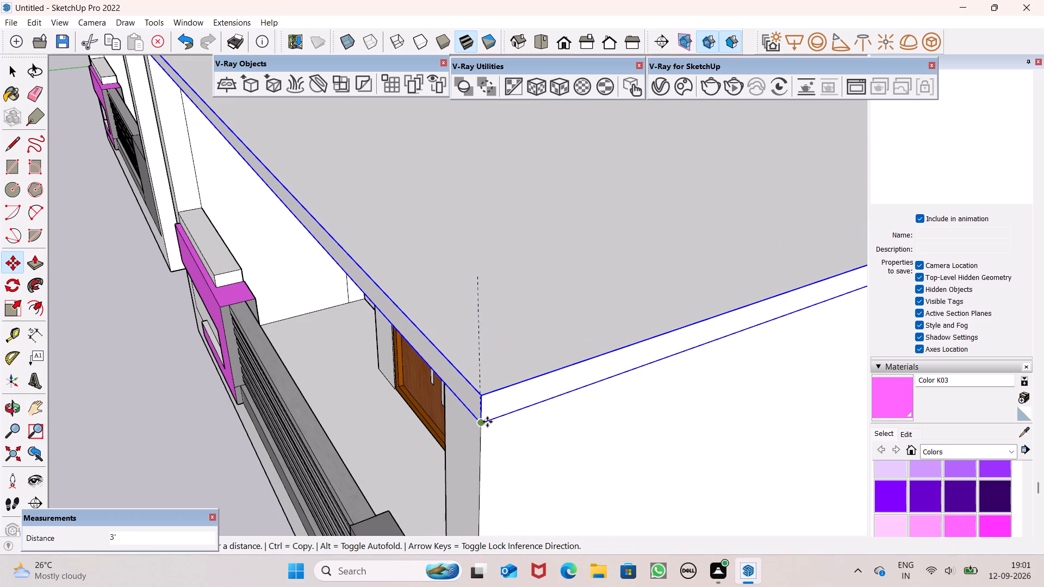
{"action": "left_click_drag", "start_coordinate": [487, 422], "coordinate": [480, 424]}
{"action": "scroll", "coordinate": [506, 377], "scroll_direction": "down", "scroll_amount": 15}
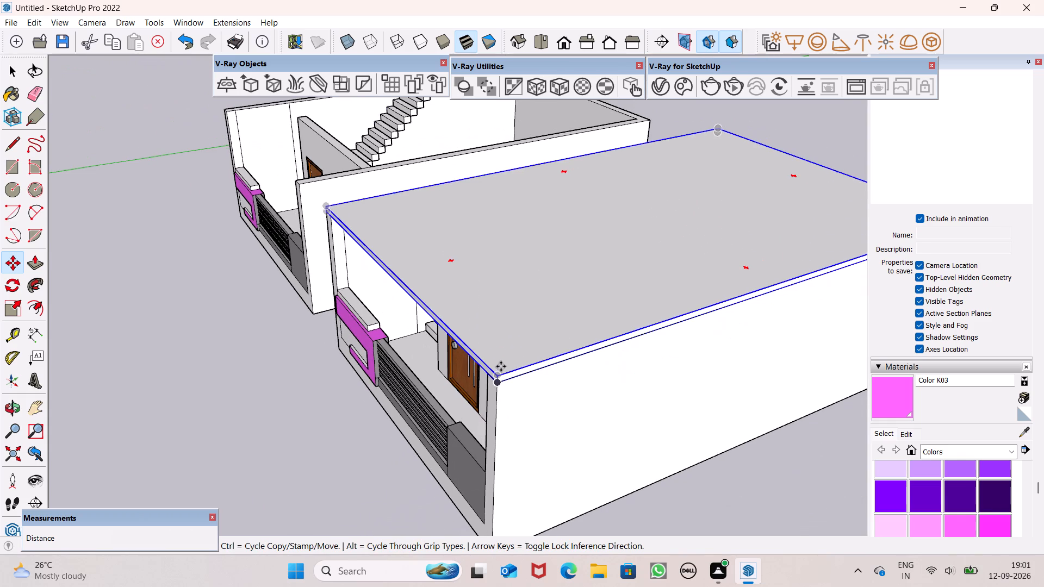
{"action": "key", "text": "space"}
{"action": "key", "text": "Return"}
{"action": "scroll", "coordinate": [425, 377], "scroll_direction": "down", "scroll_amount": 4}
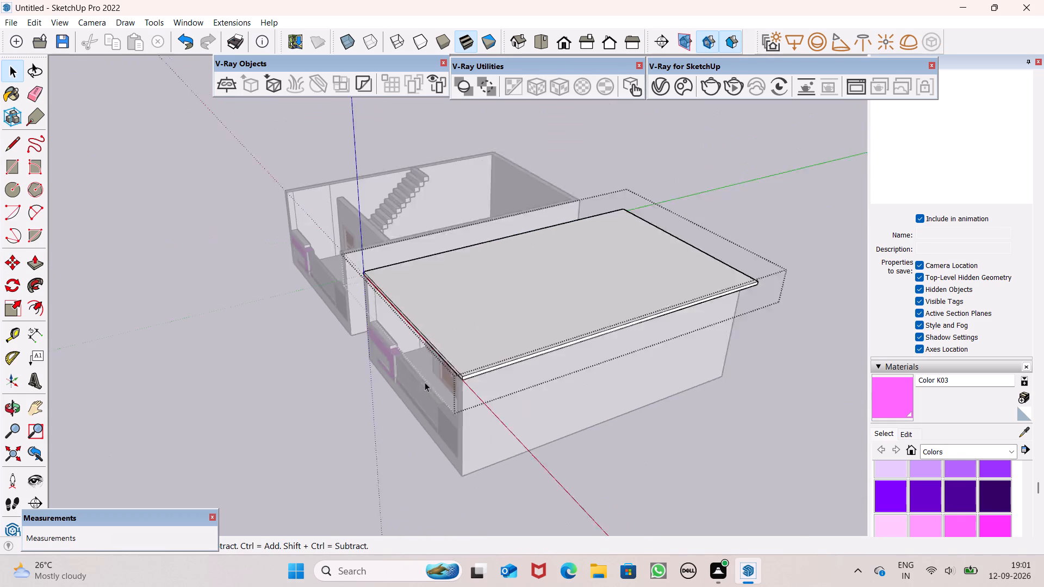
{"action": "scroll", "coordinate": [425, 382], "scroll_direction": "down", "scroll_amount": 4}
{"action": "left_click", "coordinate": [591, 441]}
Examine how the roof slab sits on the second house's walls from the front, the side and the back.
{"action": "scroll", "coordinate": [459, 410], "scroll_direction": "down", "scroll_amount": 3}
{"action": "middle_click_drag", "start_coordinate": [471, 421], "coordinate": [527, 418]}
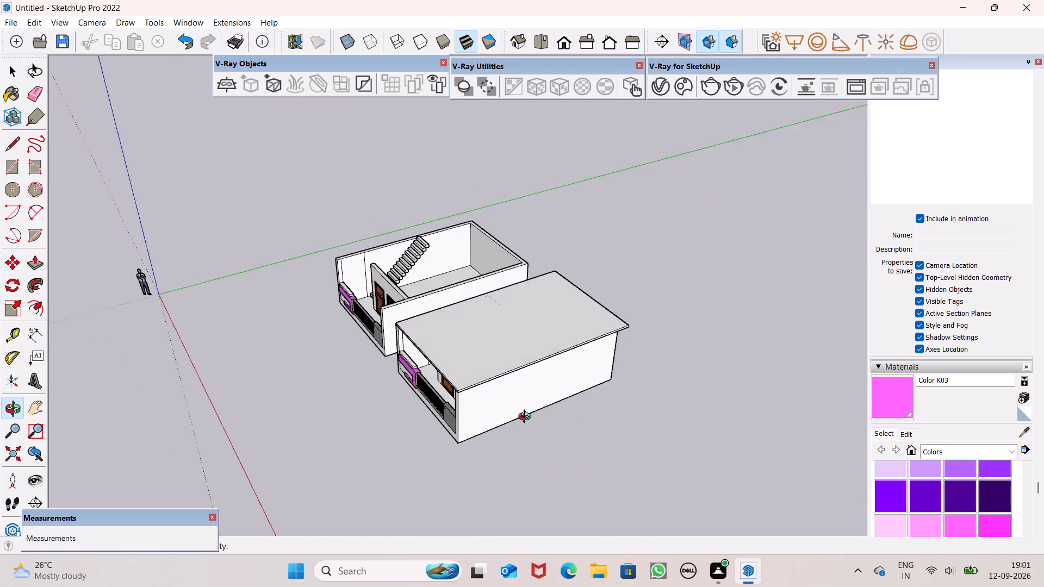
{"action": "middle_click_drag", "start_coordinate": [527, 418], "coordinate": [693, 312]}
{"action": "scroll", "coordinate": [382, 381], "scroll_direction": "up", "scroll_amount": 7}
{"action": "scroll", "coordinate": [516, 331], "scroll_direction": "down", "scroll_amount": 4}
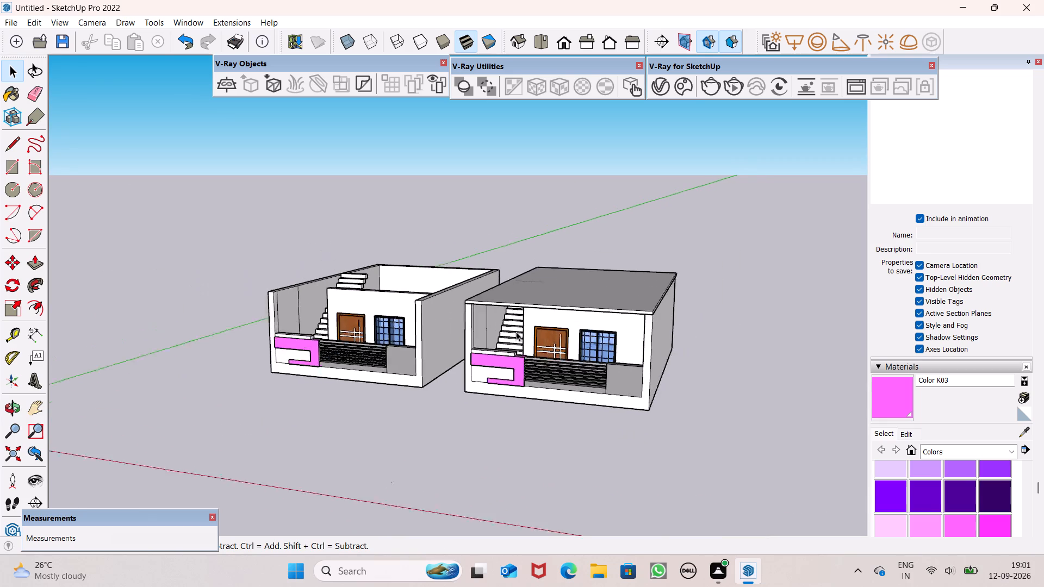
{"action": "scroll", "coordinate": [516, 332], "scroll_direction": "down", "scroll_amount": 2}
{"action": "middle_click_drag", "start_coordinate": [601, 363], "coordinate": [331, 454]}
{"action": "scroll", "coordinate": [445, 390], "scroll_direction": "up", "scroll_amount": 8}
{"action": "scroll", "coordinate": [629, 412], "scroll_direction": "up", "scroll_amount": 1}
{"action": "scroll", "coordinate": [593, 393], "scroll_direction": "down", "scroll_amount": 2}
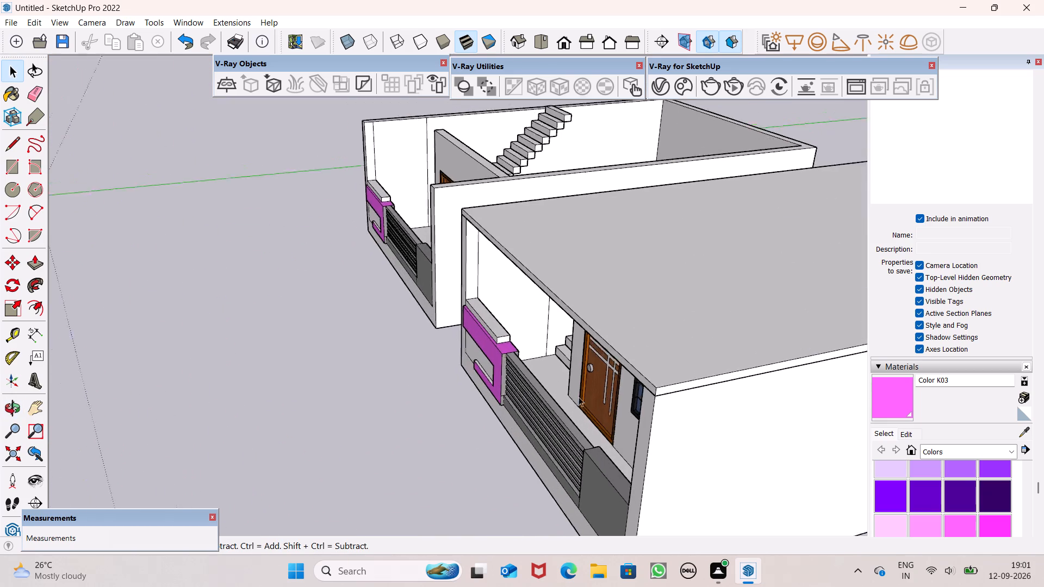
{"action": "scroll", "coordinate": [579, 397], "scroll_direction": "down", "scroll_amount": 4}
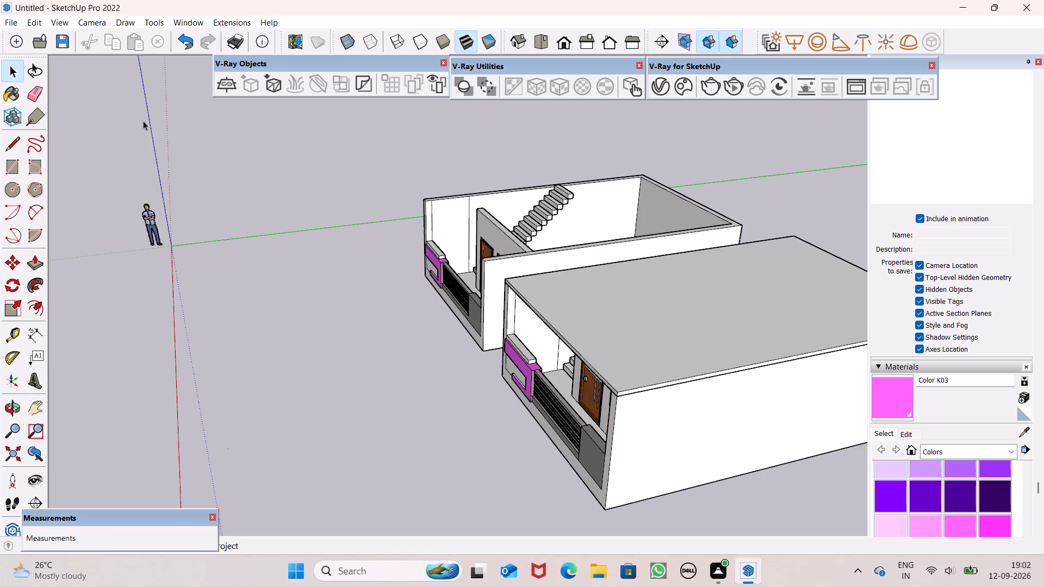
{"action": "scroll", "coordinate": [599, 336], "scroll_direction": "down", "scroll_amount": 6}
{"action": "scroll", "coordinate": [737, 357], "scroll_direction": "down", "scroll_amount": 3}
{"action": "middle_click_drag", "start_coordinate": [738, 363], "coordinate": [316, 315]}
{"action": "scroll", "coordinate": [514, 332], "scroll_direction": "down", "scroll_amount": 5}
{"action": "scroll", "coordinate": [579, 393], "scroll_direction": "up", "scroll_amount": 5}
{"action": "scroll", "coordinate": [539, 411], "scroll_direction": "down", "scroll_amount": 3}
{"action": "scroll", "coordinate": [551, 461], "scroll_direction": "up", "scroll_amount": 1}
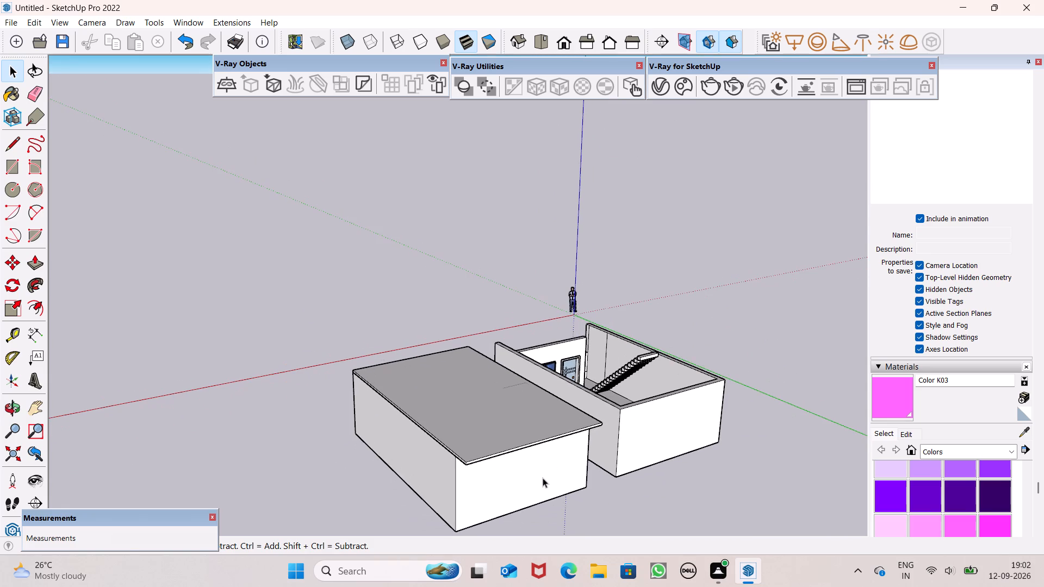
{"action": "middle_click_drag", "start_coordinate": [542, 477], "coordinate": [527, 434]}
{"action": "scroll", "coordinate": [502, 447], "scroll_direction": "up", "scroll_amount": 6}
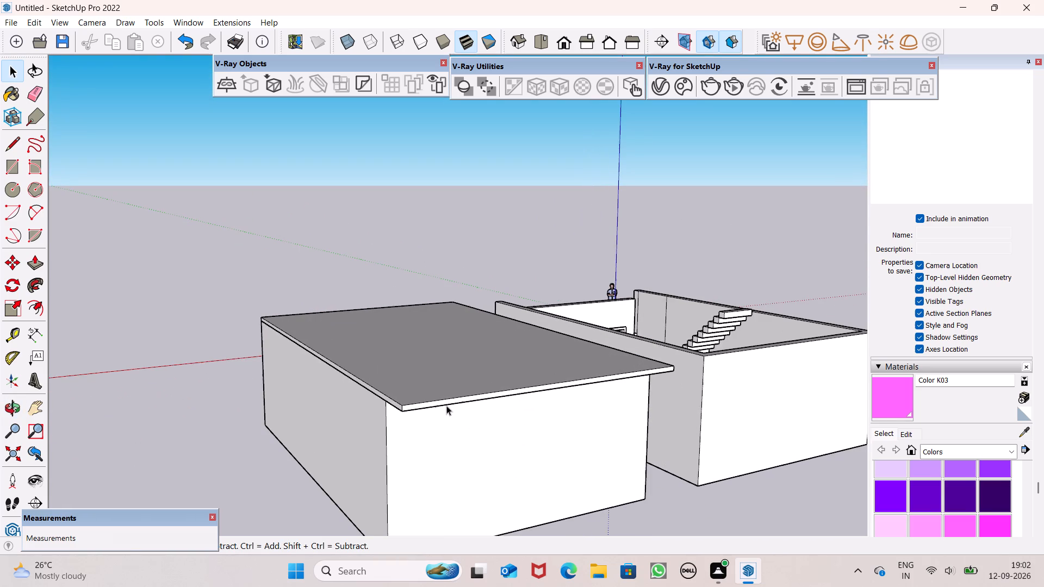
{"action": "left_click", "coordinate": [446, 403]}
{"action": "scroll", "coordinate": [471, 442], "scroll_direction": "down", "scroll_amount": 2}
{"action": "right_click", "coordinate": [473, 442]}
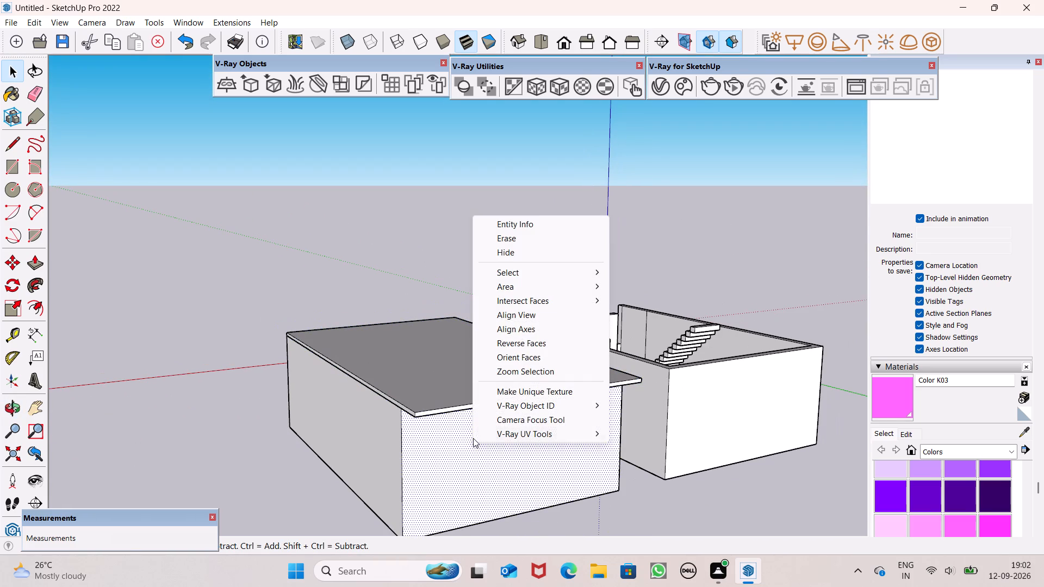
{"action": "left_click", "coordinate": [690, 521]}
Explode the second house's roof slab group.
{"action": "left_click", "coordinate": [525, 398]}
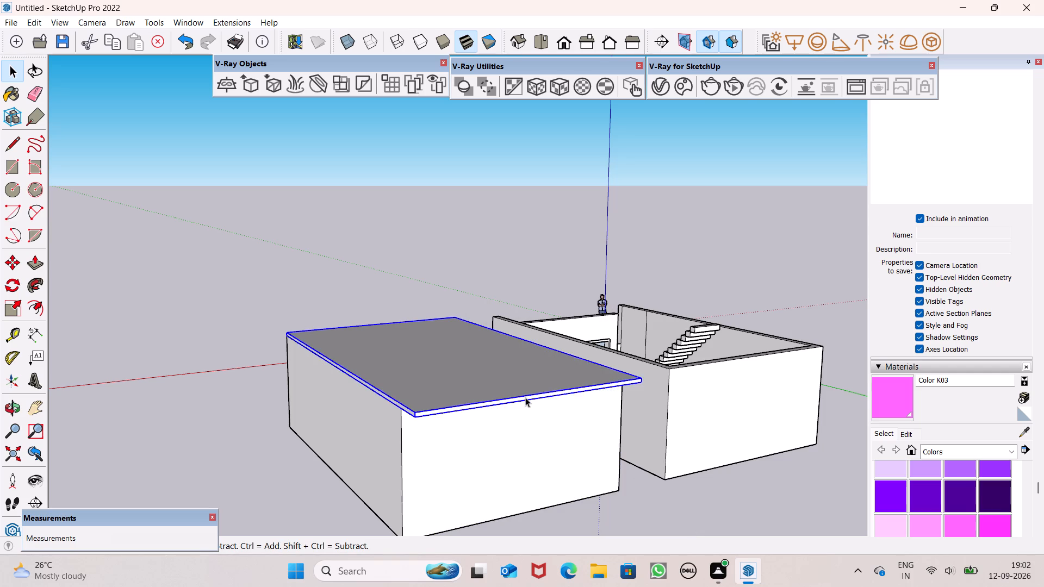
{"action": "right_click", "coordinate": [526, 397]}
{"action": "left_click", "coordinate": [588, 204]}
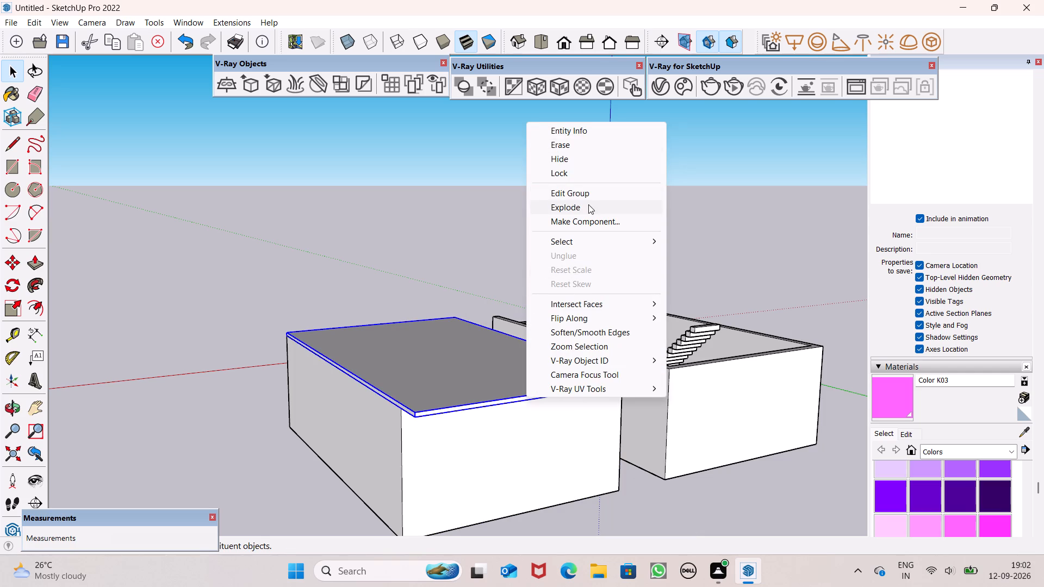
Examine the slab's back and inner side edges against the second house's walls from behind and above.
{"action": "scroll", "coordinate": [681, 400], "scroll_direction": "down", "scroll_amount": 5}
{"action": "scroll", "coordinate": [590, 472], "scroll_direction": "down", "scroll_amount": 4}
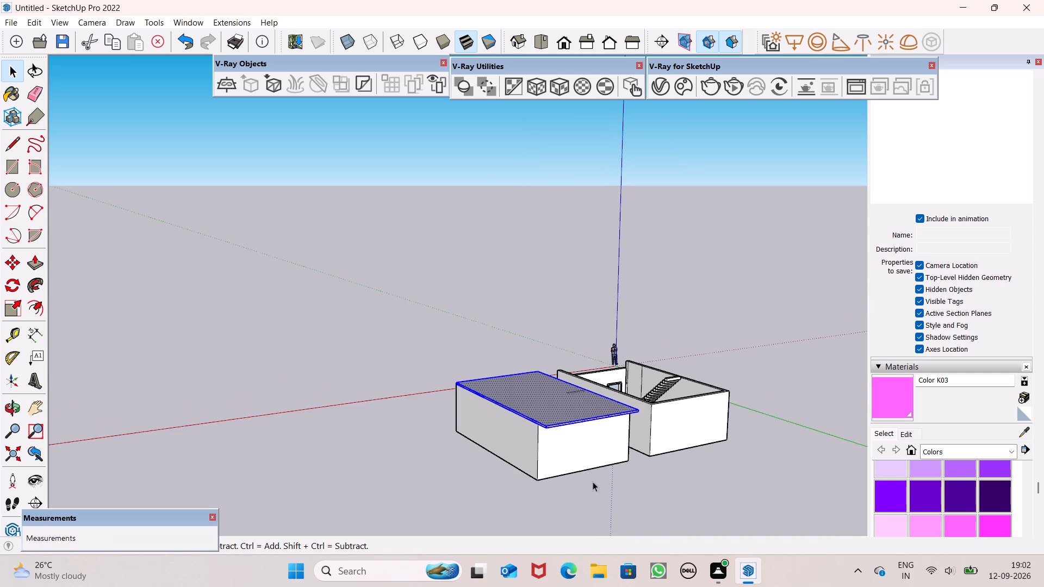
{"action": "middle_click_drag", "start_coordinate": [593, 493], "coordinate": [664, 569]}
{"action": "scroll", "coordinate": [623, 461], "scroll_direction": "up", "scroll_amount": 6}
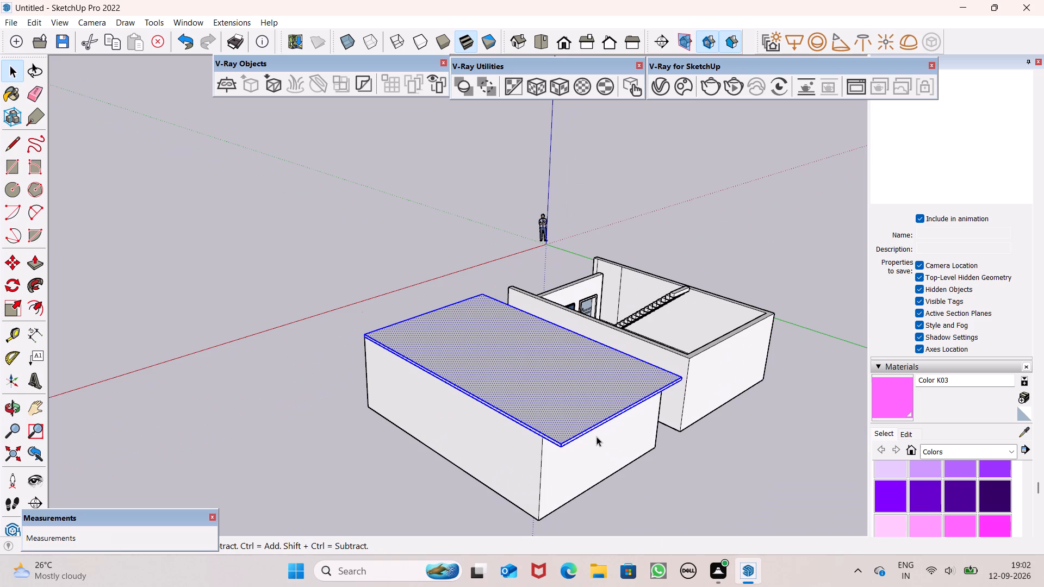
{"action": "scroll", "coordinate": [593, 434], "scroll_direction": "down", "scroll_amount": 1}
{"action": "middle_click_drag", "start_coordinate": [602, 430], "coordinate": [519, 453]}
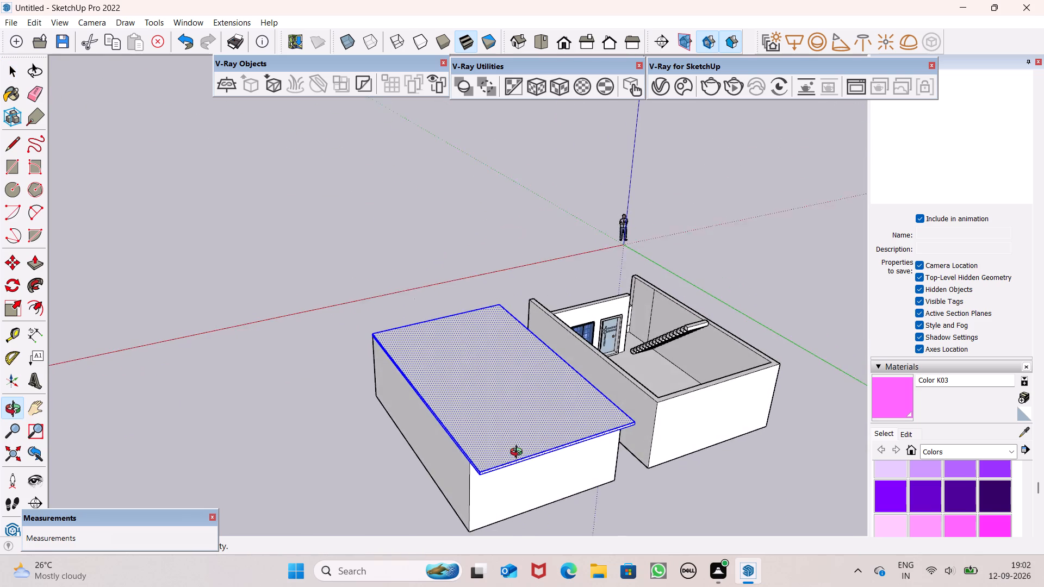
{"action": "middle_click_drag", "start_coordinate": [519, 453], "coordinate": [515, 449]}
{"action": "scroll", "coordinate": [517, 484], "scroll_direction": "up", "scroll_amount": 6}
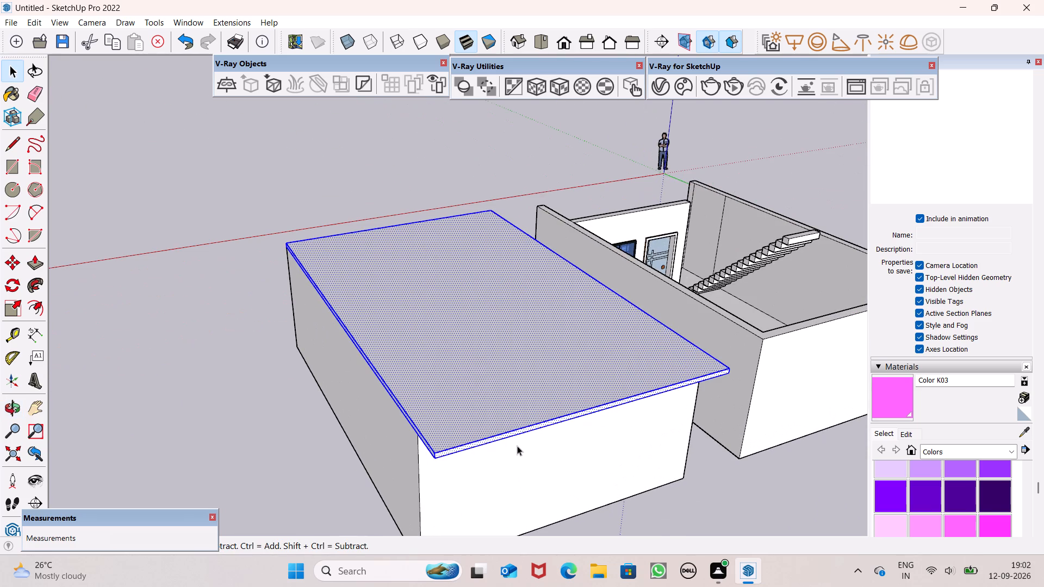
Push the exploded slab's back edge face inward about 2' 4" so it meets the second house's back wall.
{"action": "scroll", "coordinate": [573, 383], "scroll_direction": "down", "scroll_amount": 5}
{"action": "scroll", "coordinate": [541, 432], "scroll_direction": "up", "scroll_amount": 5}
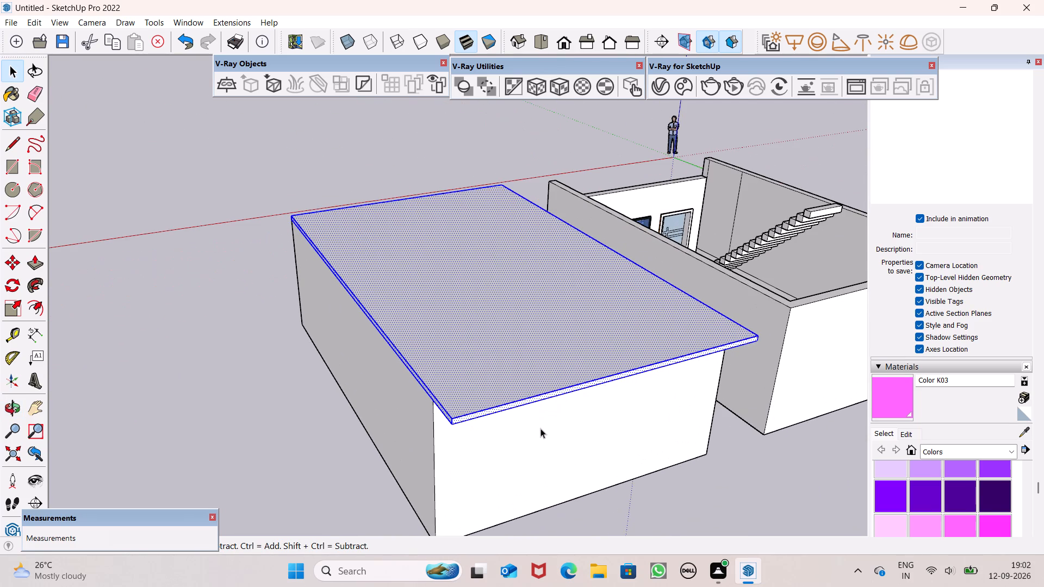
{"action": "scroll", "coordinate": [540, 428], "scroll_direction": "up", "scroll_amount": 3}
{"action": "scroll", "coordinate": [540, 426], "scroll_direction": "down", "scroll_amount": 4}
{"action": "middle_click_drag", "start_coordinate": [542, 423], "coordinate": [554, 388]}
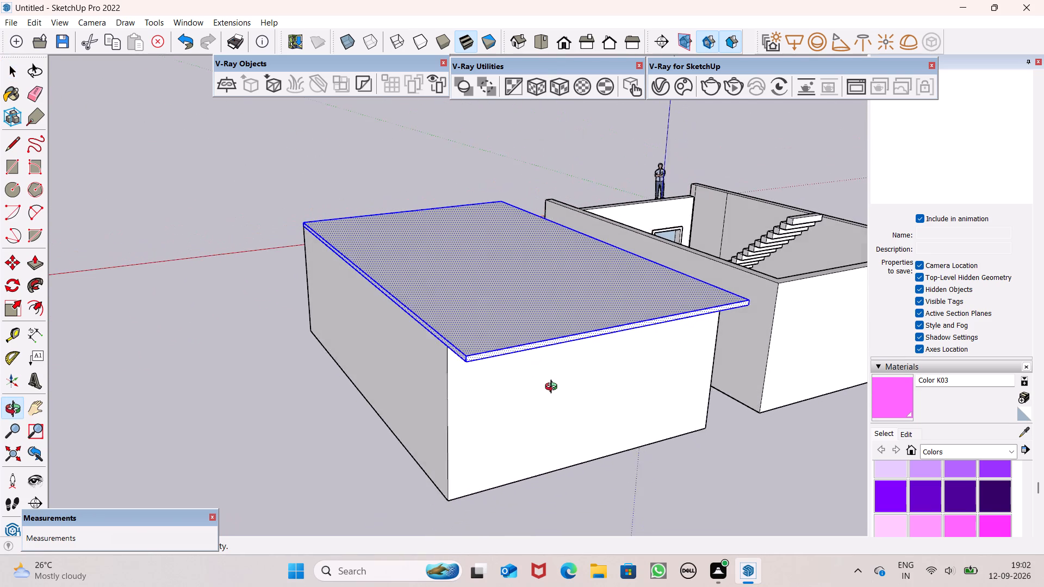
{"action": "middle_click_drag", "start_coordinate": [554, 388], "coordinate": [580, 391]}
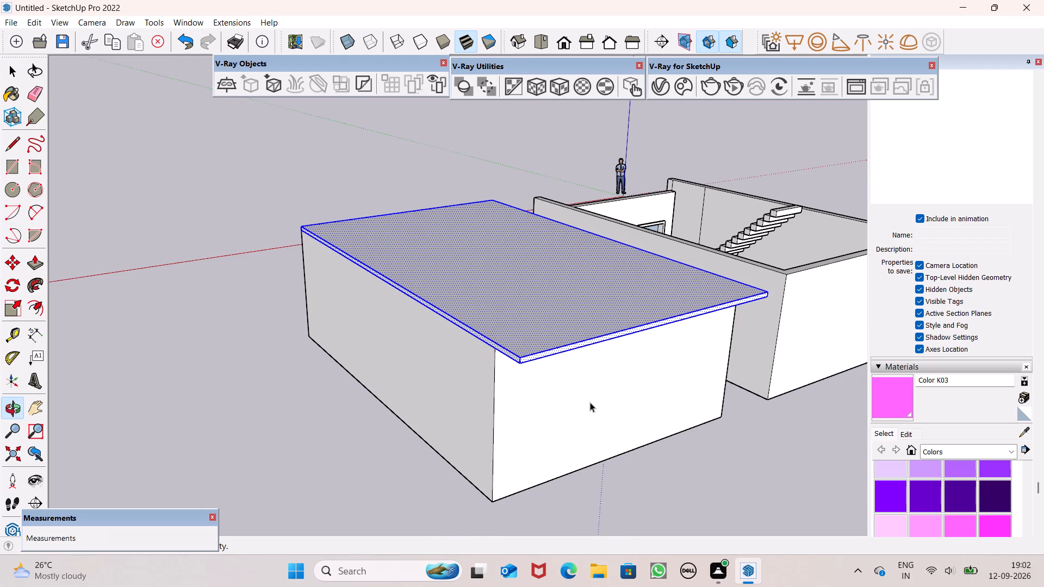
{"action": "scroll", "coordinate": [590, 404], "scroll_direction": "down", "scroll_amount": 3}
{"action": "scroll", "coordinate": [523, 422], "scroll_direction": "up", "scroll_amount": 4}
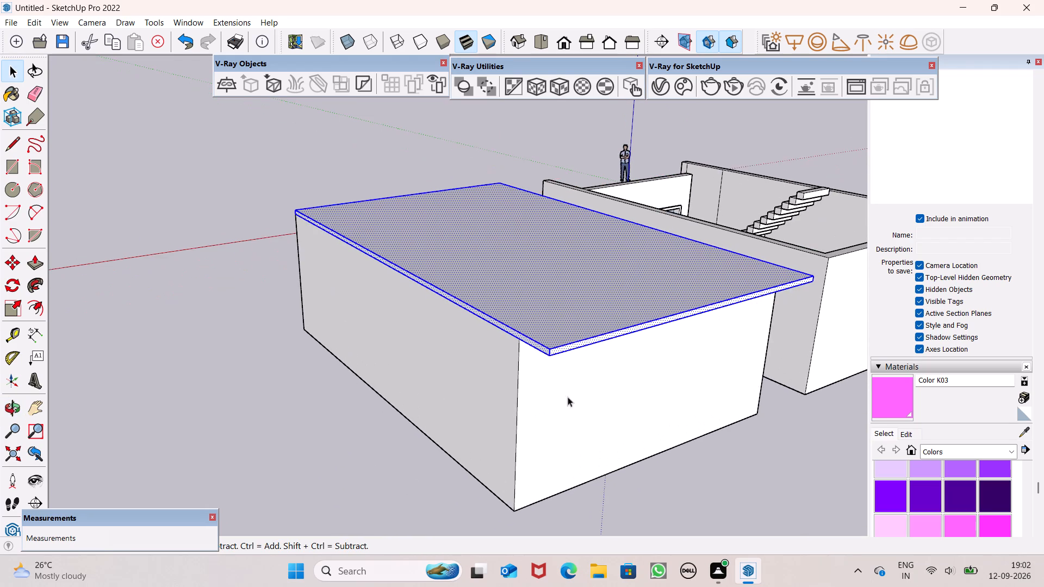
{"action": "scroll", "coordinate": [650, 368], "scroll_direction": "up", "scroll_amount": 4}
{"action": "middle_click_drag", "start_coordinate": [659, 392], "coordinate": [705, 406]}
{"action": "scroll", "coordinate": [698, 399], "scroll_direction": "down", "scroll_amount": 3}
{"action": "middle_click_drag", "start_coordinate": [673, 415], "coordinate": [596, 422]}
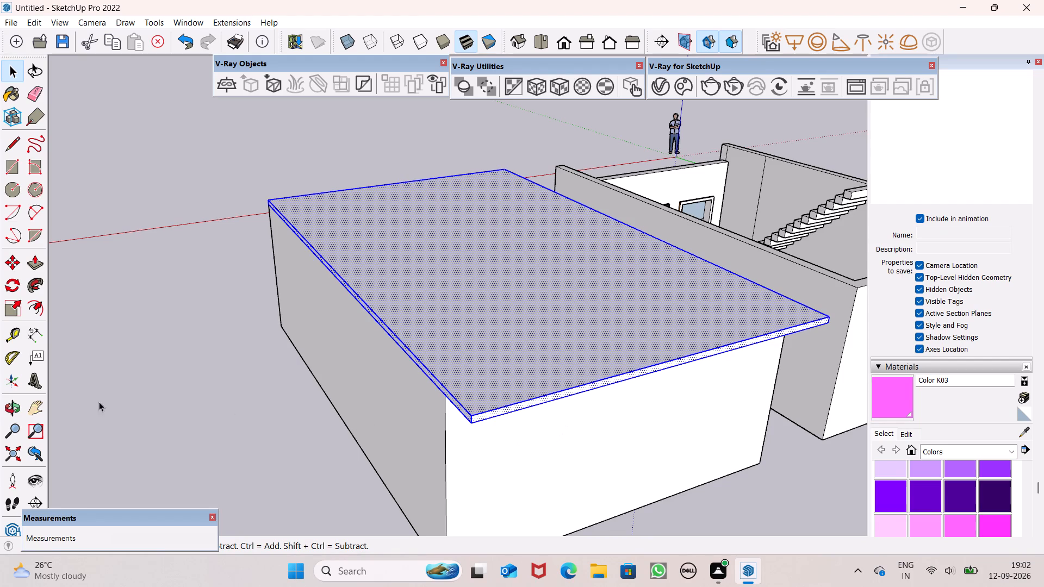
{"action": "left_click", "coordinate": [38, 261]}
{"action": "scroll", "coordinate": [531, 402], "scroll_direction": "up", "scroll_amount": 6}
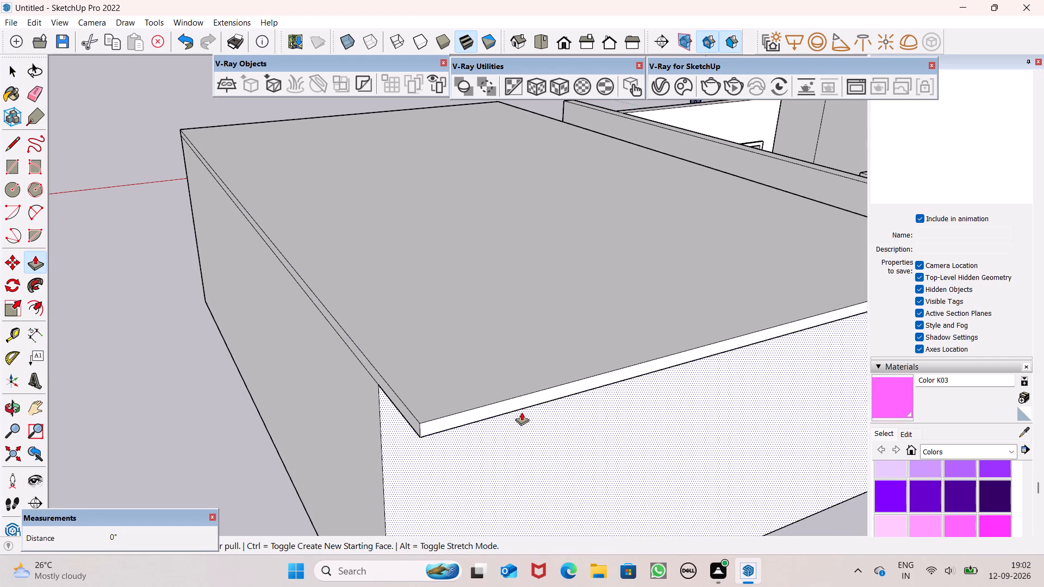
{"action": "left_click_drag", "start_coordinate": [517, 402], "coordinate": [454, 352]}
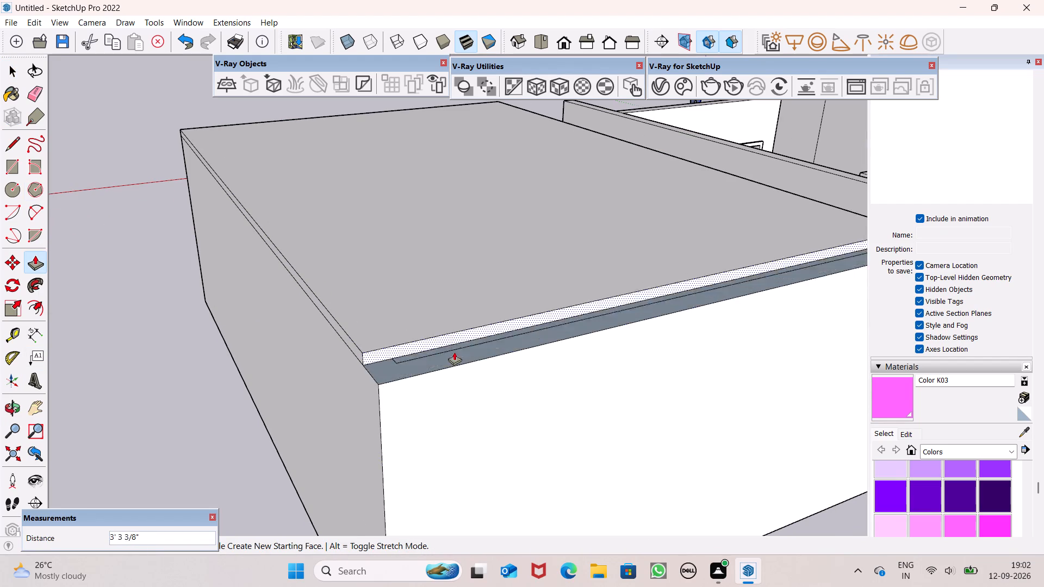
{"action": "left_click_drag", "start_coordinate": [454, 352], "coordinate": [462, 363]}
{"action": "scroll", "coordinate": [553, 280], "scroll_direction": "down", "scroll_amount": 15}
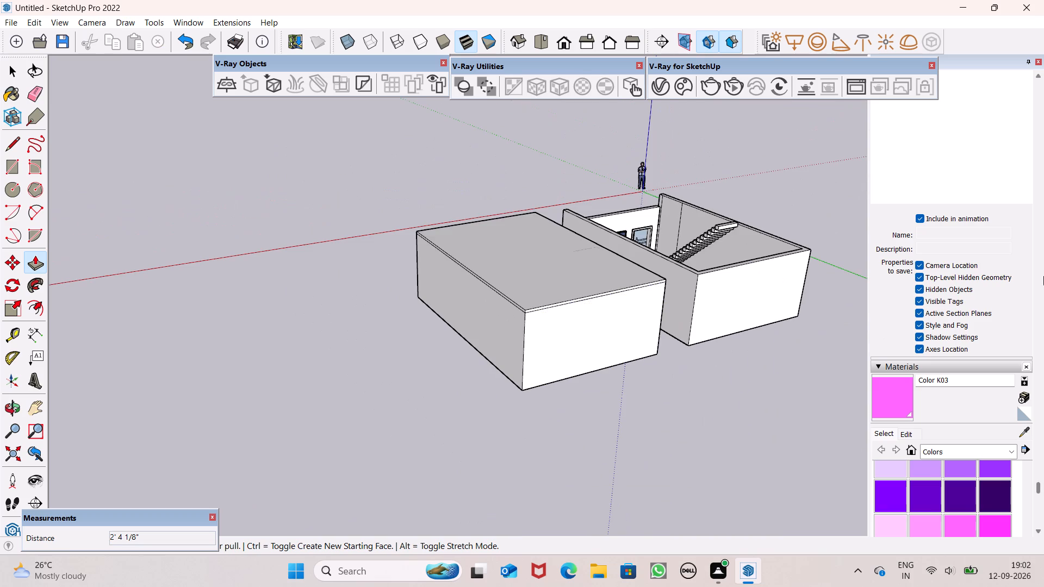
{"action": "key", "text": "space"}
Check whether the slab is joined to the second house's walls by selecting its top face and all connected geometry.
{"action": "scroll", "coordinate": [679, 258], "scroll_direction": "down", "scroll_amount": 6}
{"action": "scroll", "coordinate": [655, 298], "scroll_direction": "down", "scroll_amount": 5}
{"action": "middle_click_drag", "start_coordinate": [659, 306], "coordinate": [796, 323]}
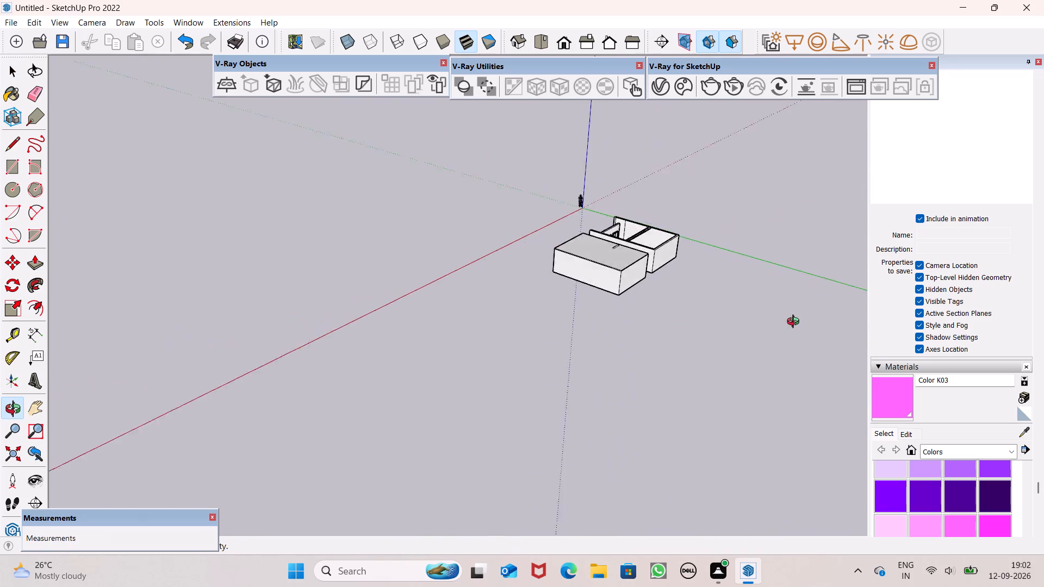
{"action": "middle_click_drag", "start_coordinate": [796, 323], "coordinate": [806, 301]}
{"action": "scroll", "coordinate": [596, 258], "scroll_direction": "up", "scroll_amount": 7}
{"action": "middle_click_drag", "start_coordinate": [634, 256], "coordinate": [517, 324]}
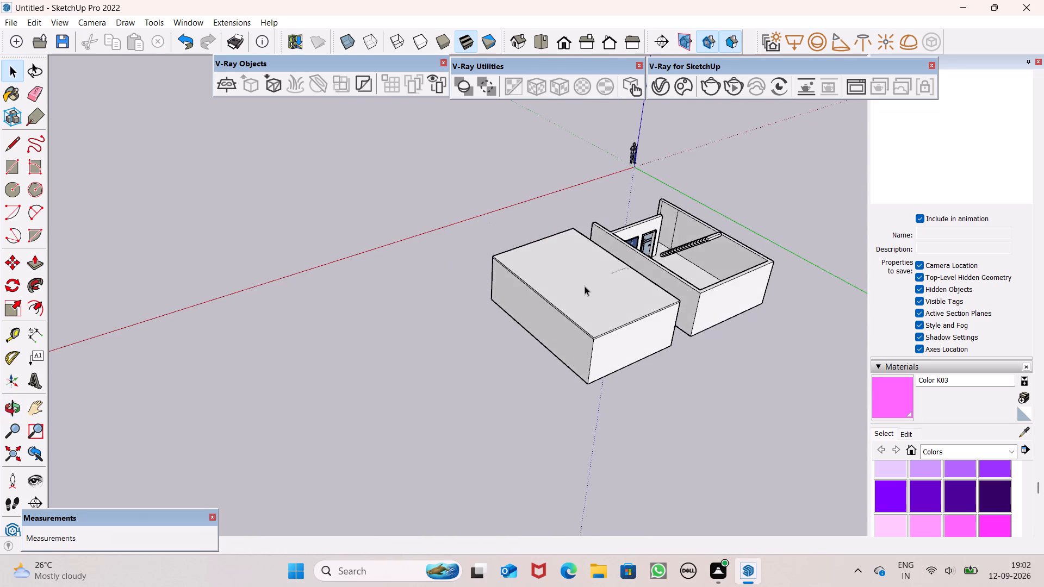
{"action": "scroll", "coordinate": [585, 285], "scroll_direction": "up", "scroll_amount": 6}
{"action": "middle_click_drag", "start_coordinate": [694, 314], "coordinate": [683, 309]}
{"action": "scroll", "coordinate": [683, 309], "scroll_direction": "up", "scroll_amount": 1}
{"action": "left_click", "coordinate": [685, 310]}
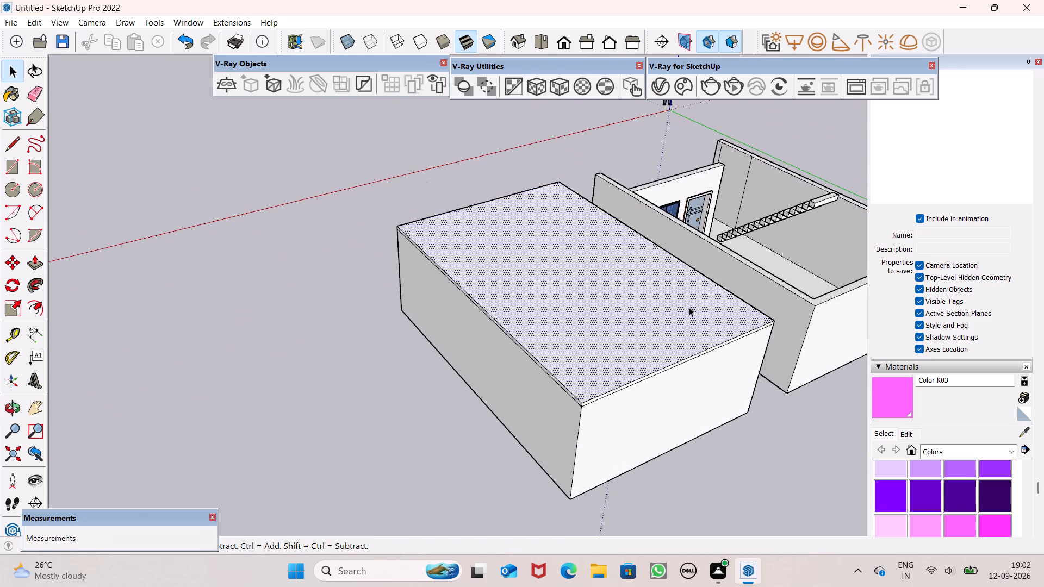
{"action": "middle_click_drag", "start_coordinate": [704, 351], "coordinate": [572, 369]}
{"action": "key", "text": "space"}
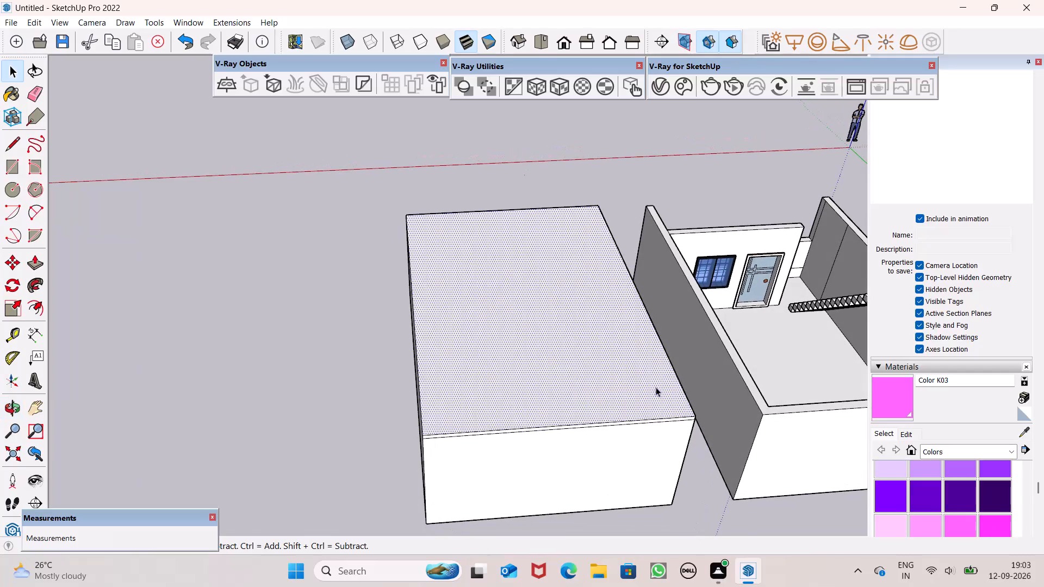
{"action": "scroll", "coordinate": [754, 452], "scroll_direction": "up", "scroll_amount": 8}
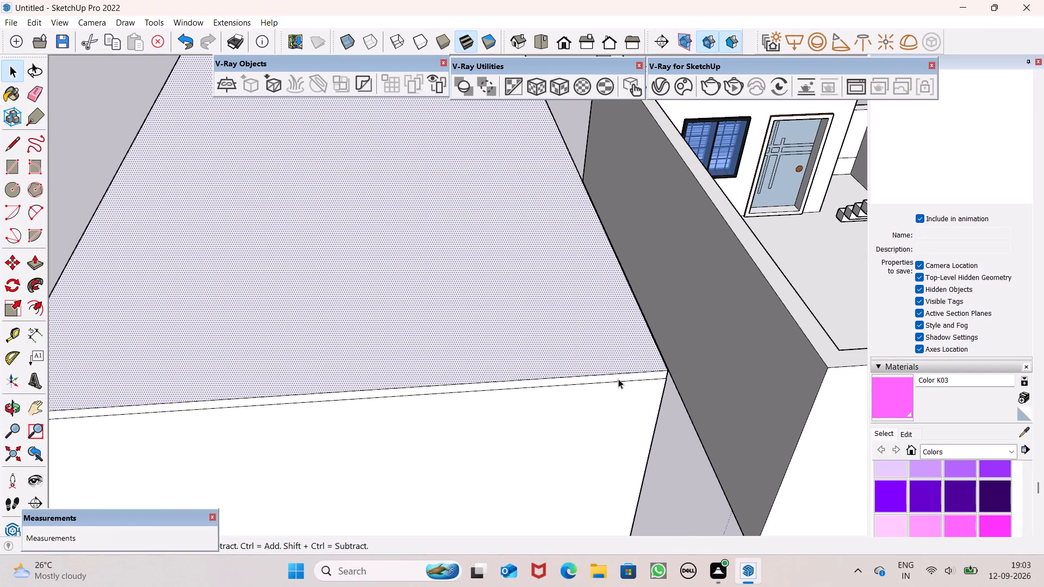
{"action": "left_click", "coordinate": [618, 376]}
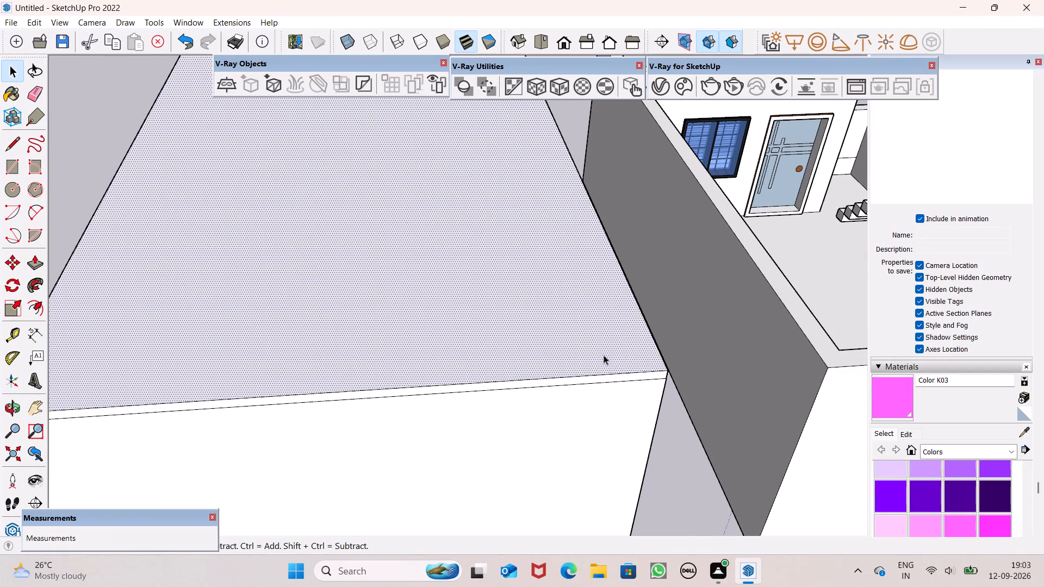
{"action": "left_click", "coordinate": [604, 354]}
{"action": "triple_click", "coordinate": [602, 361]}
{"action": "scroll", "coordinate": [605, 366], "scroll_direction": "down", "scroll_amount": 8}
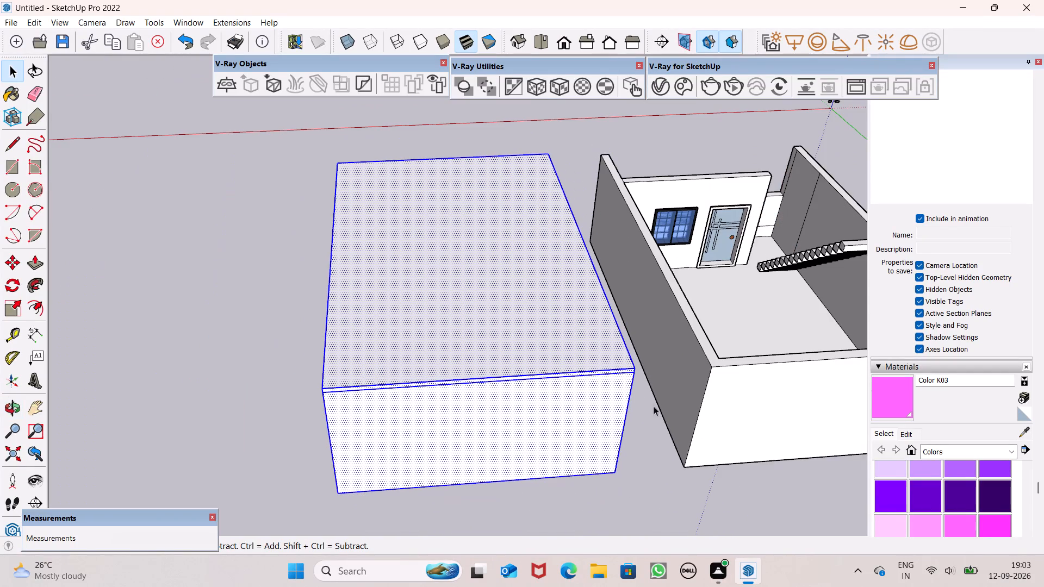
{"action": "left_click", "coordinate": [649, 469]}
{"action": "scroll", "coordinate": [629, 424], "scroll_direction": "down", "scroll_amount": 8}
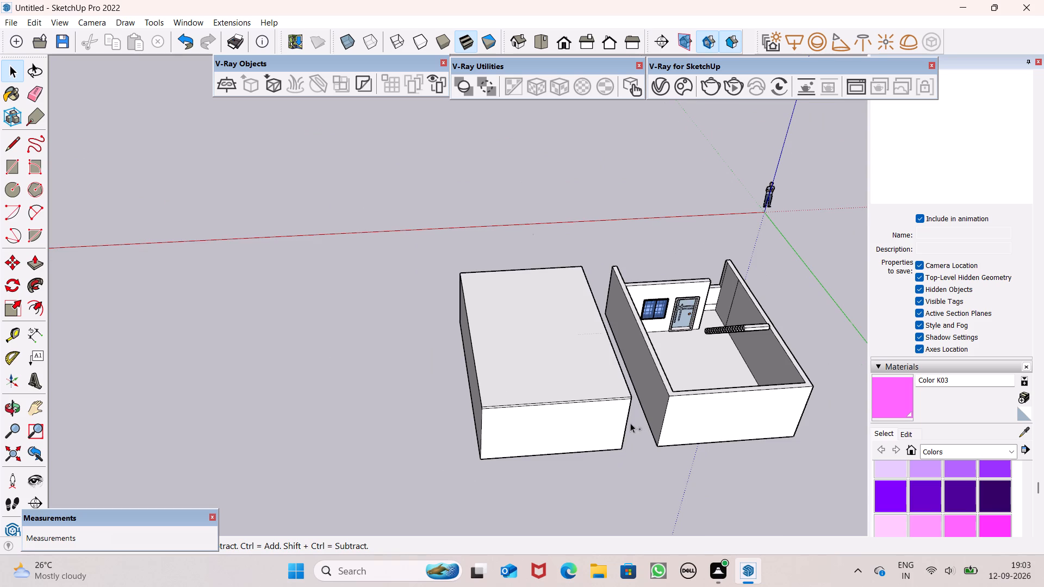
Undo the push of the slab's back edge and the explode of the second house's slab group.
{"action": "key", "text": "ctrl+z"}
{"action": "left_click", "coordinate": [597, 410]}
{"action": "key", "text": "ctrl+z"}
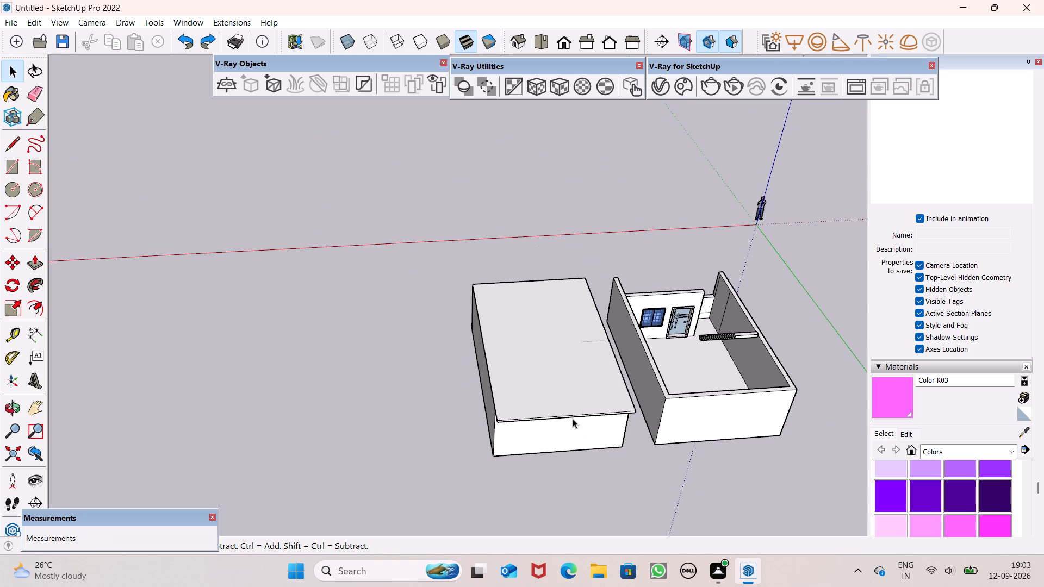
Copy the second house's roof slab group across onto the top of the first house's walls.
{"action": "left_click", "coordinate": [584, 408]}
{"action": "scroll", "coordinate": [601, 438], "scroll_direction": "down", "scroll_amount": 3}
{"action": "key", "text": "m"}
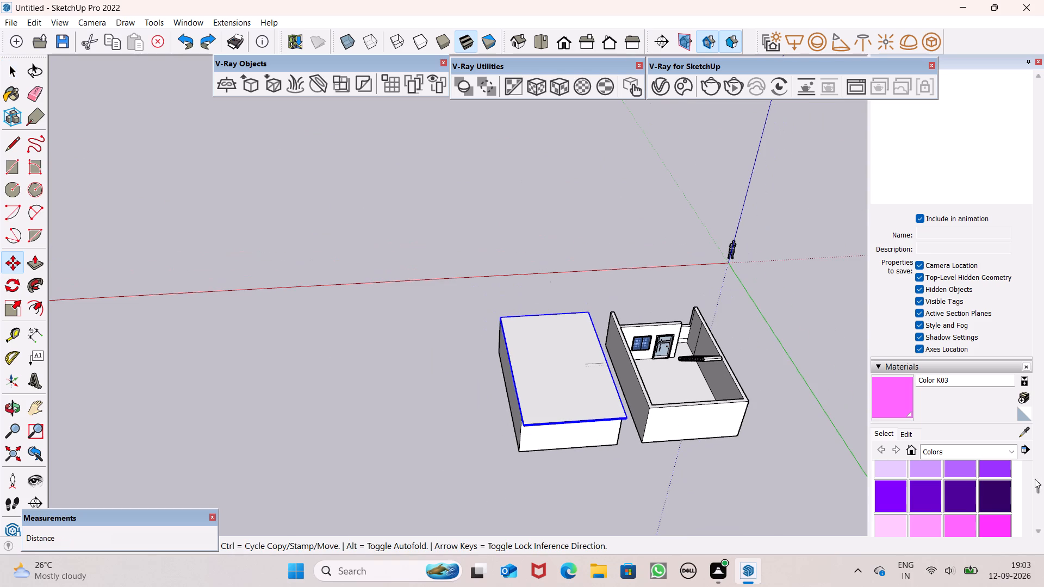
{"action": "key", "text": "Return"}
{"action": "scroll", "coordinate": [796, 431], "scroll_direction": "up", "scroll_amount": 1}
{"action": "middle_click_drag", "start_coordinate": [793, 445], "coordinate": [775, 470]}
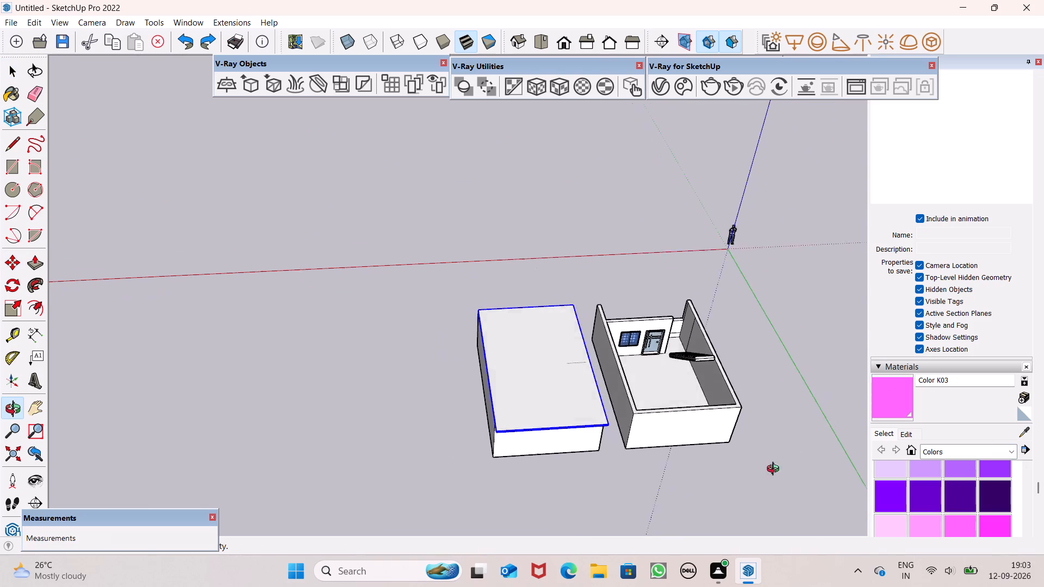
{"action": "middle_click_drag", "start_coordinate": [775, 470], "coordinate": [601, 402]}
{"action": "middle_click_drag", "start_coordinate": [627, 515], "coordinate": [643, 395]}
{"action": "scroll", "coordinate": [627, 515], "scroll_direction": "up", "scroll_amount": 1}
{"action": "scroll", "coordinate": [643, 397], "scroll_direction": "up", "scroll_amount": 1}
{"action": "scroll", "coordinate": [586, 373], "scroll_direction": "up", "scroll_amount": 5}
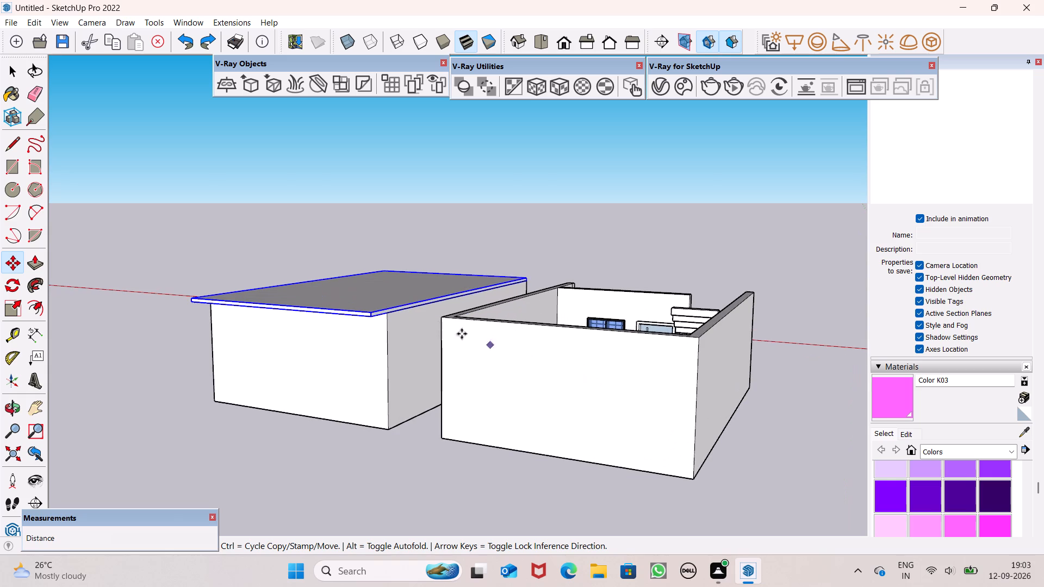
{"action": "key", "text": "m"}
{"action": "key", "text": "Return"}
{"action": "left_click_drag", "start_coordinate": [370, 323], "coordinate": [562, 358]}
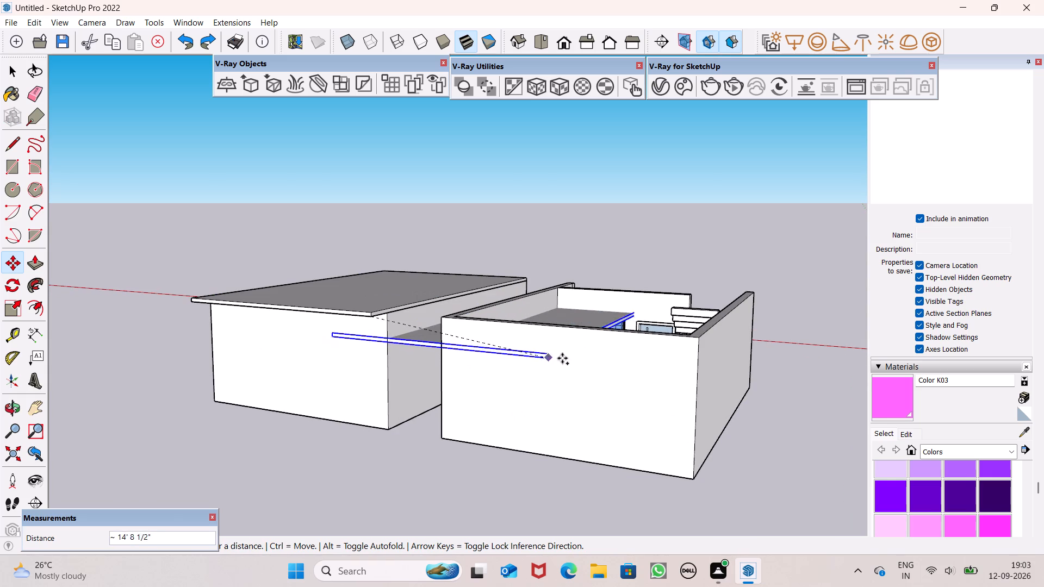
{"action": "left_click_drag", "start_coordinate": [562, 358], "coordinate": [698, 339]}
Examine how the copied slab sits on the first house's walls from the back, sides and front, and deselect it.
{"action": "middle_click_drag", "start_coordinate": [706, 366], "coordinate": [602, 410]}
{"action": "scroll", "coordinate": [629, 409], "scroll_direction": "down", "scroll_amount": 4}
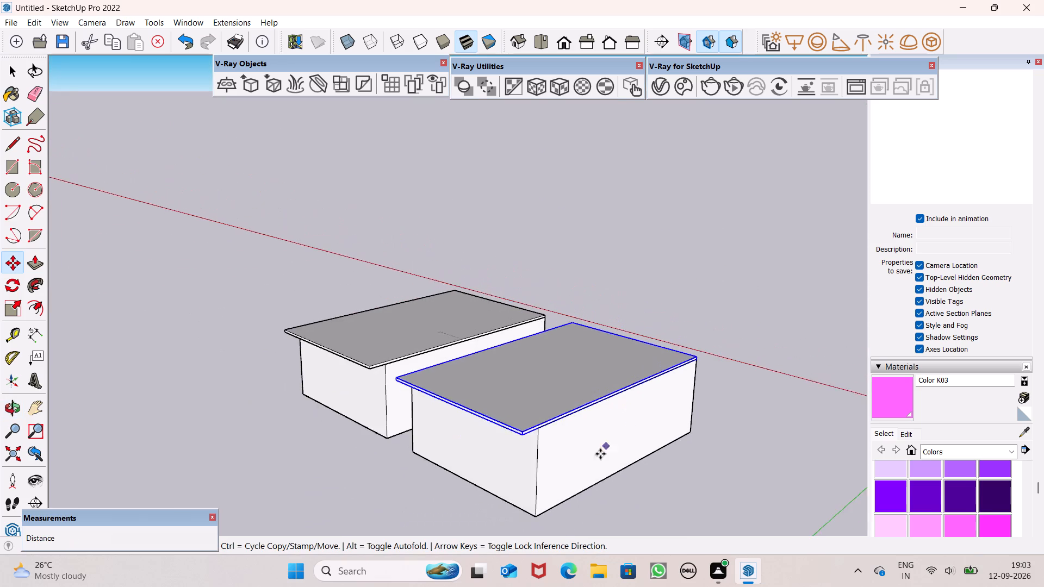
{"action": "scroll", "coordinate": [587, 464], "scroll_direction": "up", "scroll_amount": 7}
{"action": "scroll", "coordinate": [447, 389], "scroll_direction": "up", "scroll_amount": 7}
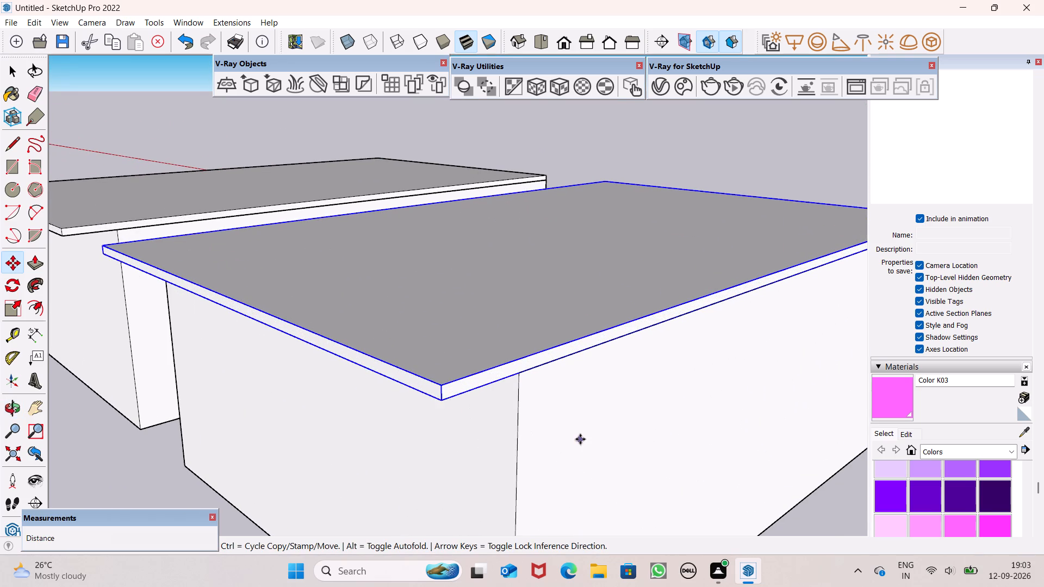
{"action": "scroll", "coordinate": [580, 440], "scroll_direction": "down", "scroll_amount": 7}
{"action": "middle_click_drag", "start_coordinate": [652, 437], "coordinate": [307, 433]}
{"action": "scroll", "coordinate": [372, 405], "scroll_direction": "down", "scroll_amount": 6}
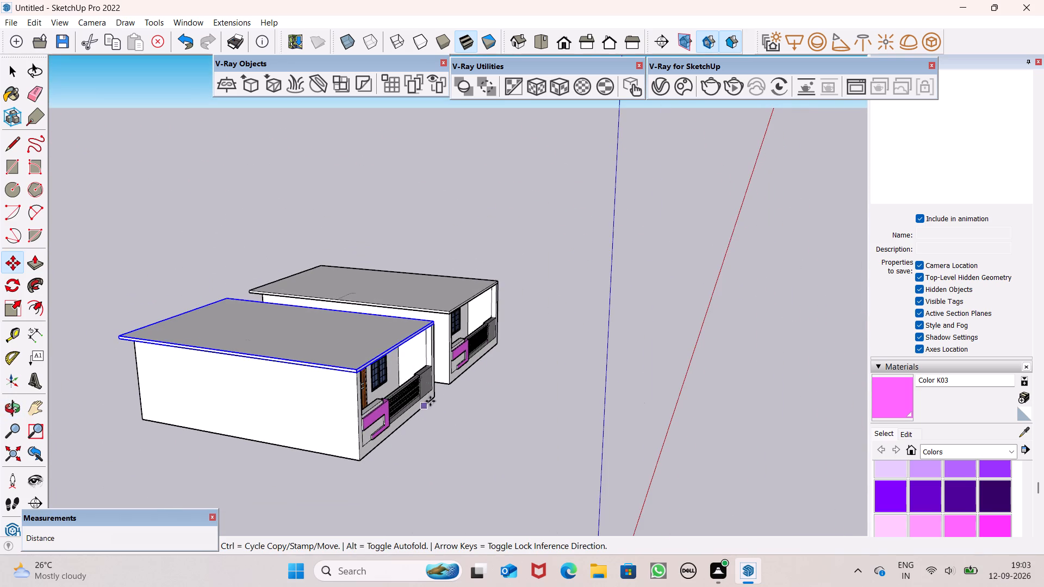
{"action": "scroll", "coordinate": [515, 382], "scroll_direction": "down", "scroll_amount": 8}
{"action": "scroll", "coordinate": [552, 407], "scroll_direction": "down", "scroll_amount": 4}
{"action": "middle_click_drag", "start_coordinate": [554, 408], "coordinate": [304, 522]}
{"action": "scroll", "coordinate": [418, 405], "scroll_direction": "up", "scroll_amount": 2}
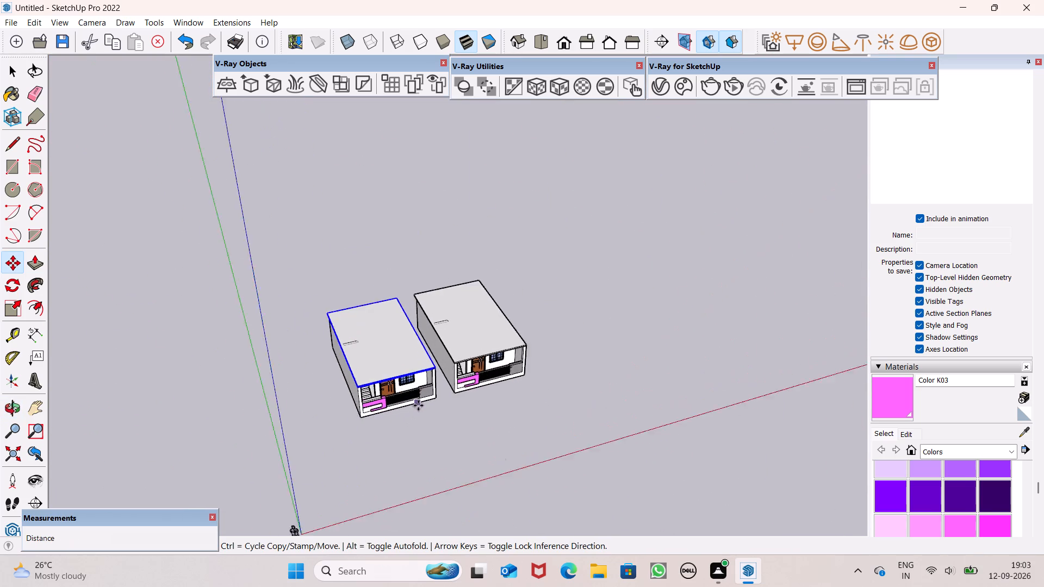
{"action": "scroll", "coordinate": [418, 405], "scroll_direction": "up", "scroll_amount": 6}
{"action": "scroll", "coordinate": [443, 372], "scroll_direction": "down", "scroll_amount": 8}
{"action": "middle_click_drag", "start_coordinate": [520, 438], "coordinate": [399, 466]}
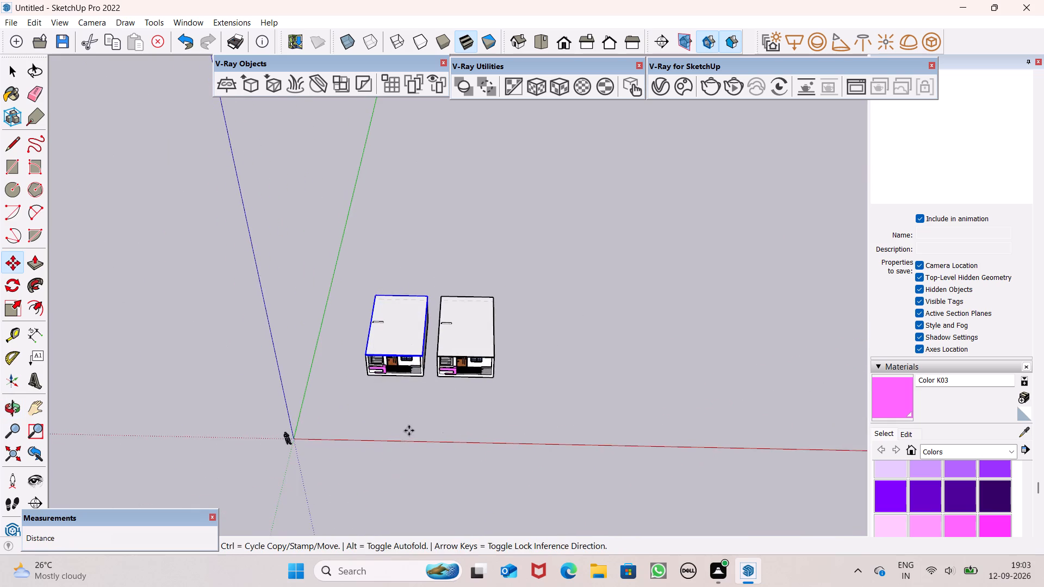
{"action": "scroll", "coordinate": [397, 380], "scroll_direction": "up", "scroll_amount": 6}
{"action": "scroll", "coordinate": [289, 421], "scroll_direction": "up", "scroll_amount": 8}
{"action": "scroll", "coordinate": [394, 299], "scroll_direction": "up", "scroll_amount": 7}
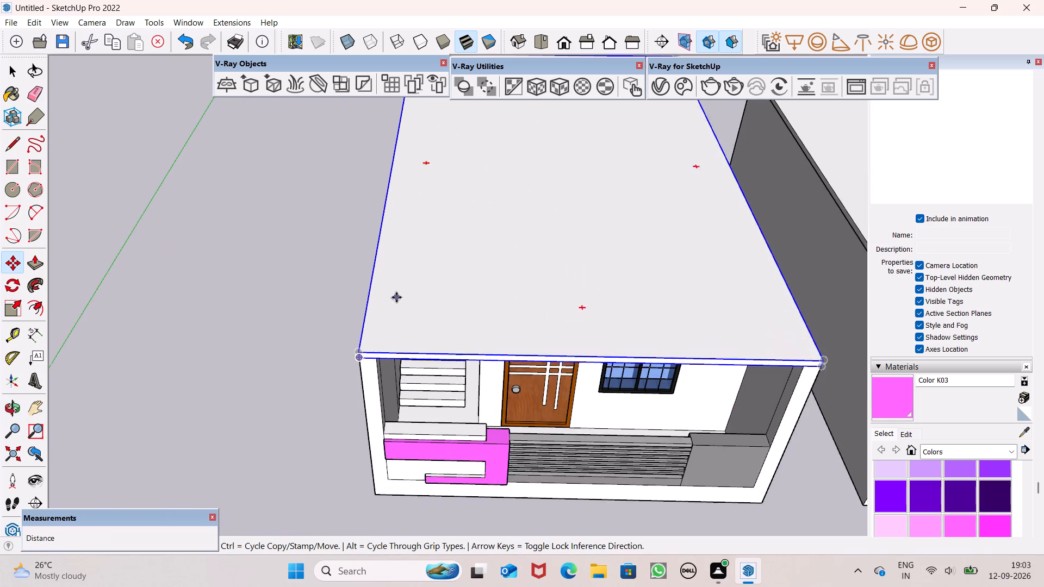
{"action": "scroll", "coordinate": [400, 396], "scroll_direction": "up", "scroll_amount": 5}
{"action": "scroll", "coordinate": [395, 396], "scroll_direction": "down", "scroll_amount": 6}
{"action": "middle_click_drag", "start_coordinate": [554, 450], "coordinate": [586, 359]}
{"action": "scroll", "coordinate": [554, 450], "scroll_direction": "down", "scroll_amount": 1}
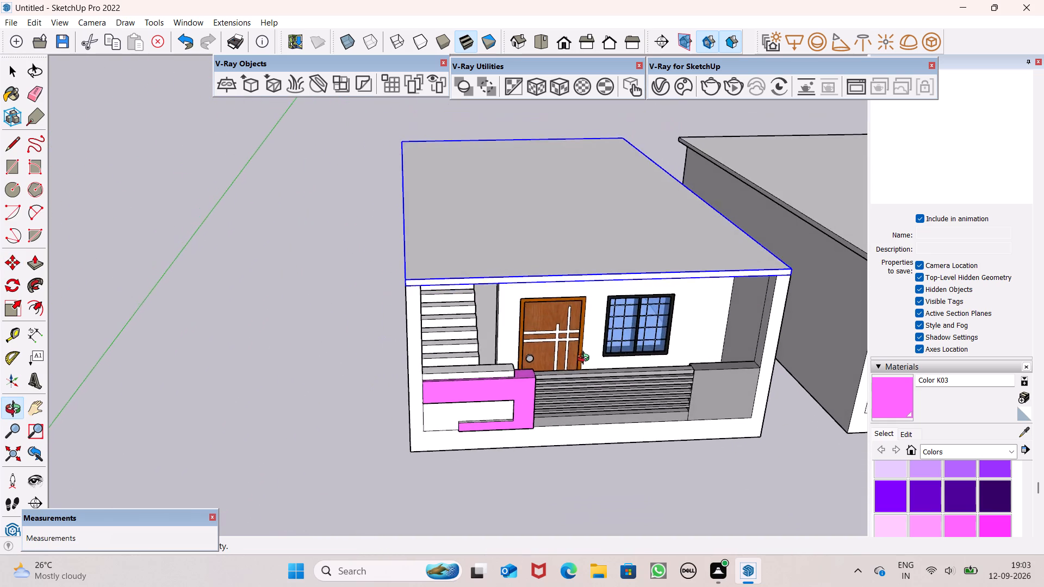
{"action": "middle_click_drag", "start_coordinate": [586, 359], "coordinate": [623, 345]}
{"action": "middle_click_drag", "start_coordinate": [560, 390], "coordinate": [706, 499]}
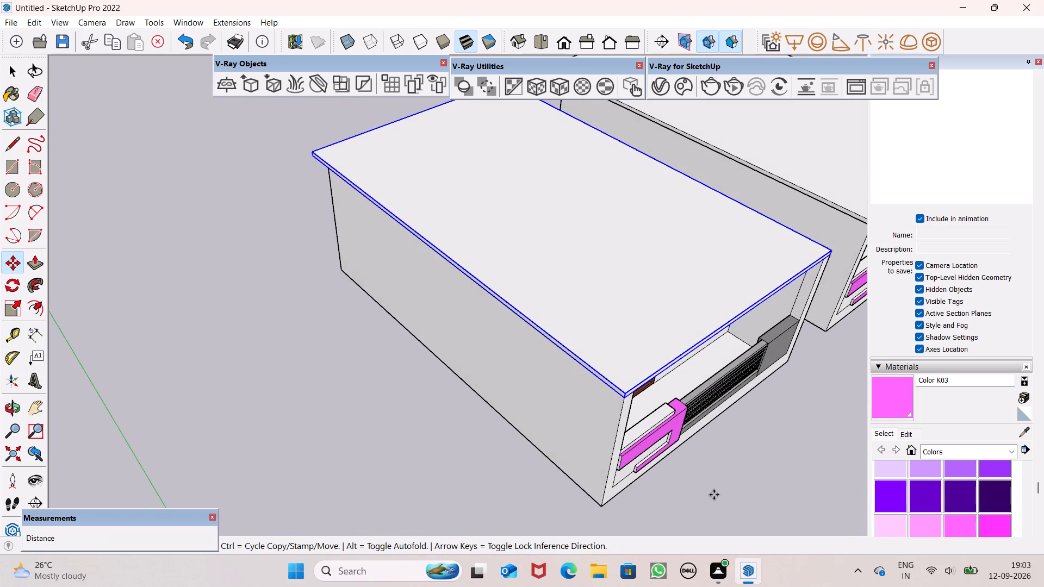
{"action": "scroll", "coordinate": [626, 486], "scroll_direction": "down", "scroll_amount": 3}
{"action": "left_click", "coordinate": [717, 514]}
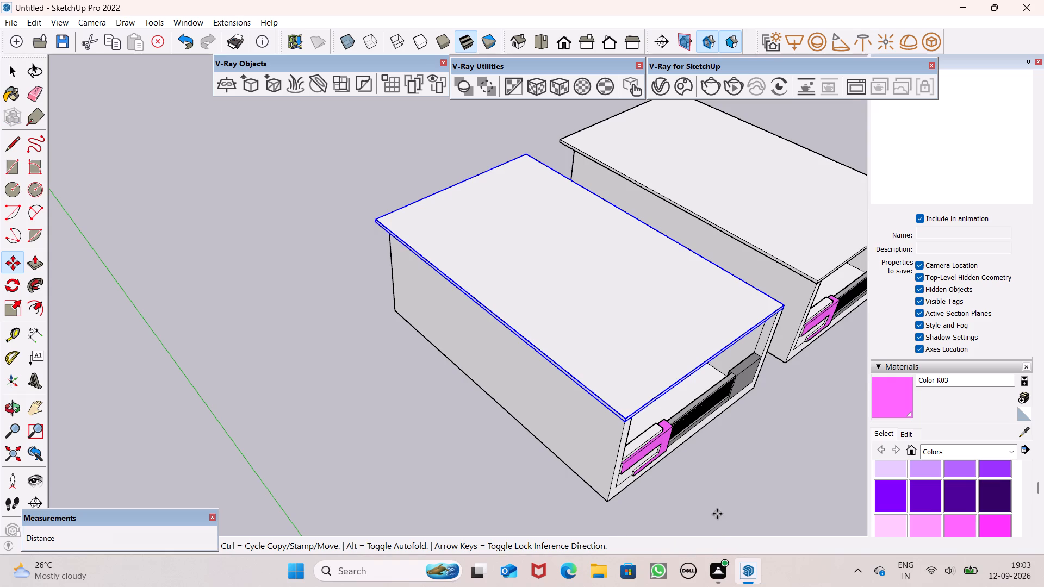
{"action": "key", "text": "space"}
{"action": "left_click", "coordinate": [707, 512]}
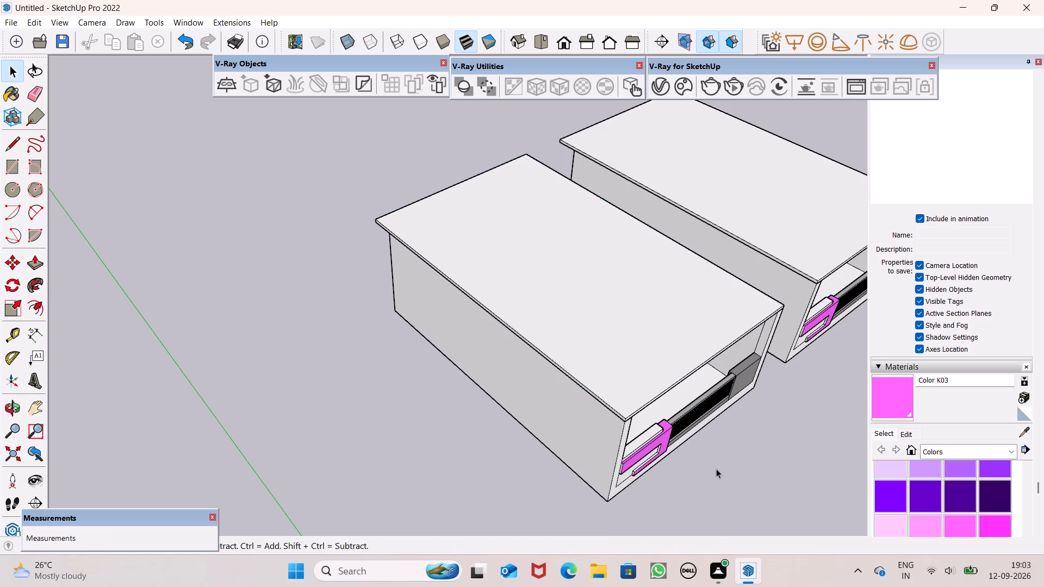
Explode the second house's roof slab group, working from the back of the houses, and clear the selection.
{"action": "scroll", "coordinate": [716, 469], "scroll_direction": "down", "scroll_amount": 2}
{"action": "middle_click_drag", "start_coordinate": [717, 466], "coordinate": [572, 288]}
{"action": "scroll", "coordinate": [548, 307], "scroll_direction": "up", "scroll_amount": 4}
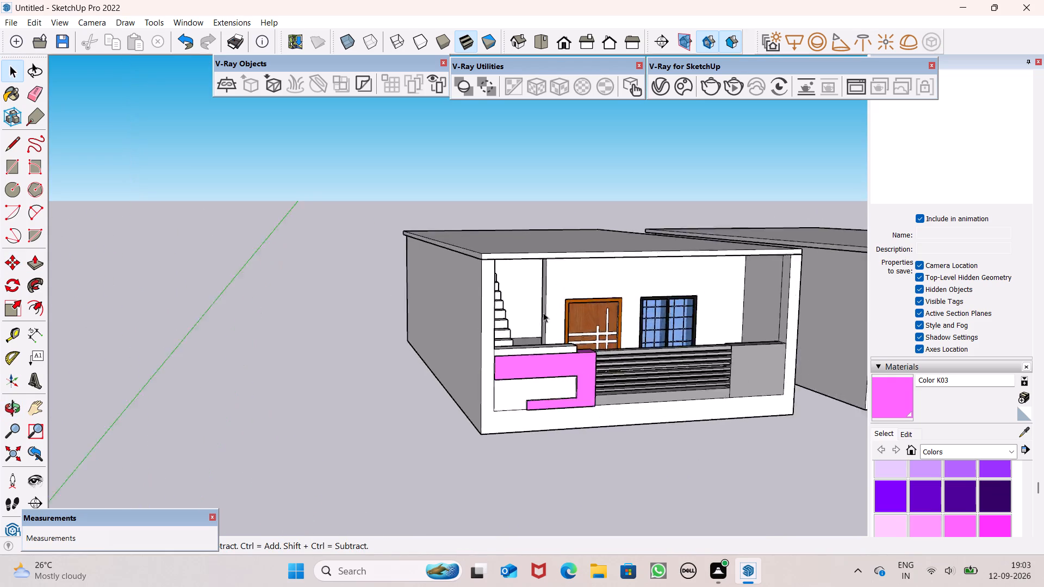
{"action": "scroll", "coordinate": [543, 313], "scroll_direction": "up", "scroll_amount": 3}
{"action": "middle_click_drag", "start_coordinate": [539, 267], "coordinate": [1043, 379]}
{"action": "scroll", "coordinate": [540, 268], "scroll_direction": "down", "scroll_amount": 1}
{"action": "middle_click_drag", "start_coordinate": [513, 366], "coordinate": [871, 369]}
{"action": "middle_click_drag", "start_coordinate": [483, 243], "coordinate": [614, 324]}
{"action": "left_click", "coordinate": [499, 250]}
{"action": "right_click", "coordinate": [500, 253]}
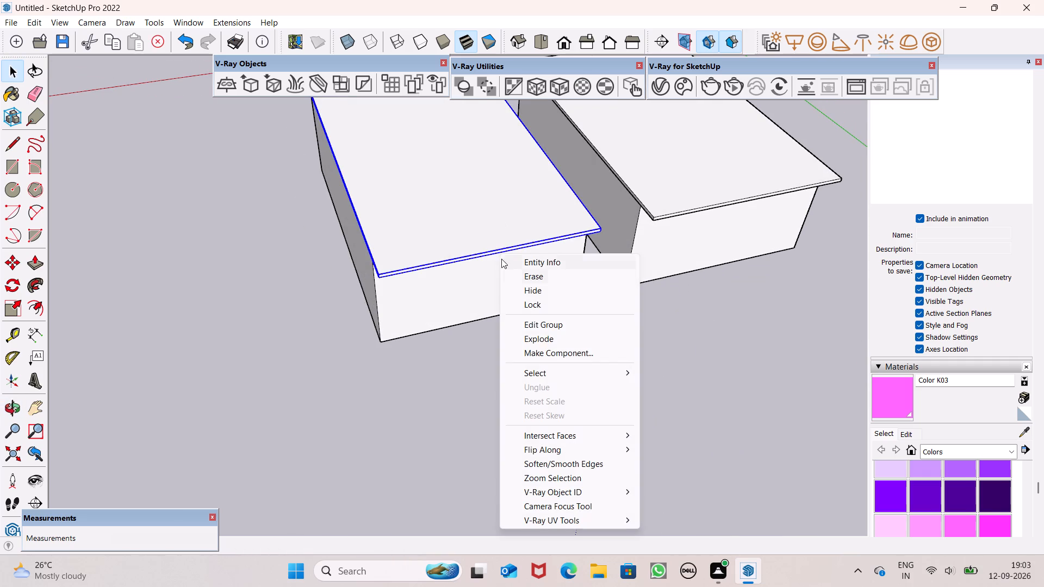
{"action": "left_click", "coordinate": [545, 344]}
{"action": "left_click", "coordinate": [476, 428]}
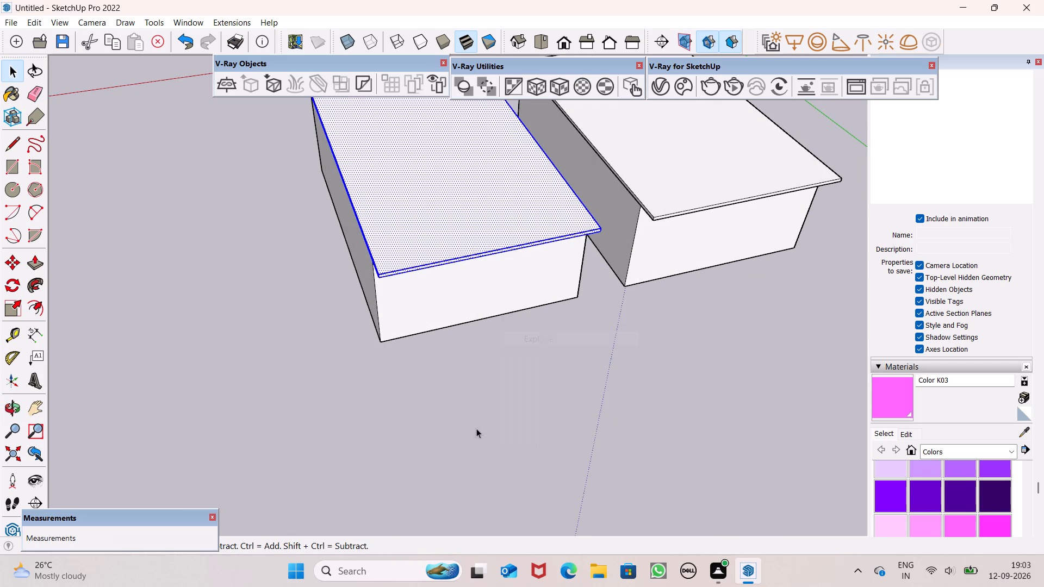
Push the second house's overhanging slab edge in 2' 4 1/8" so it is flush with the back wall.
{"action": "left_click", "coordinate": [35, 269]}
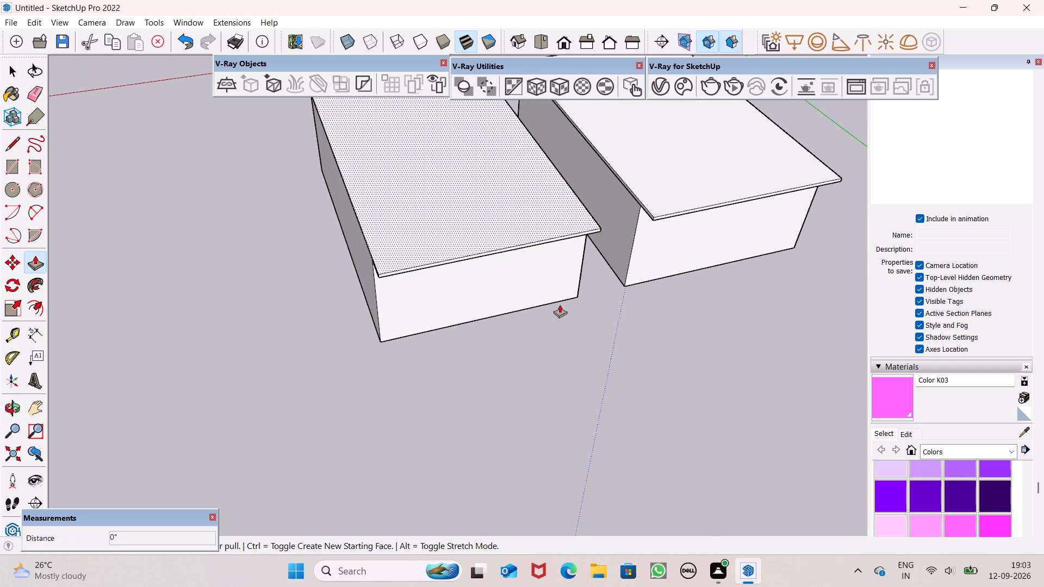
{"action": "scroll", "coordinate": [571, 274], "scroll_direction": "up", "scroll_amount": 6}
{"action": "scroll", "coordinate": [457, 280], "scroll_direction": "down", "scroll_amount": 6}
{"action": "middle_click_drag", "start_coordinate": [475, 291], "coordinate": [670, 310]}
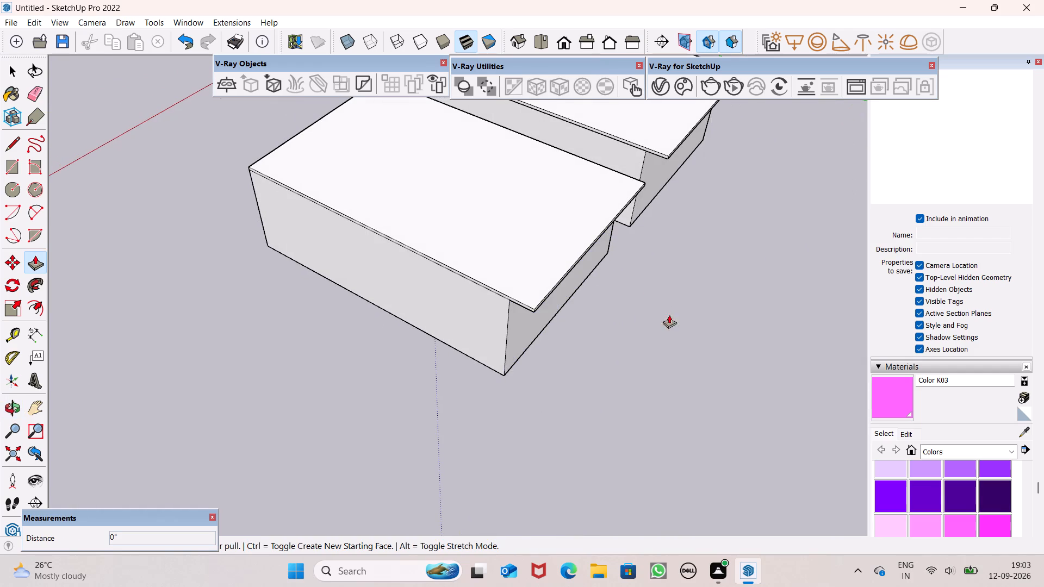
{"action": "scroll", "coordinate": [502, 310], "scroll_direction": "up", "scroll_amount": 1}
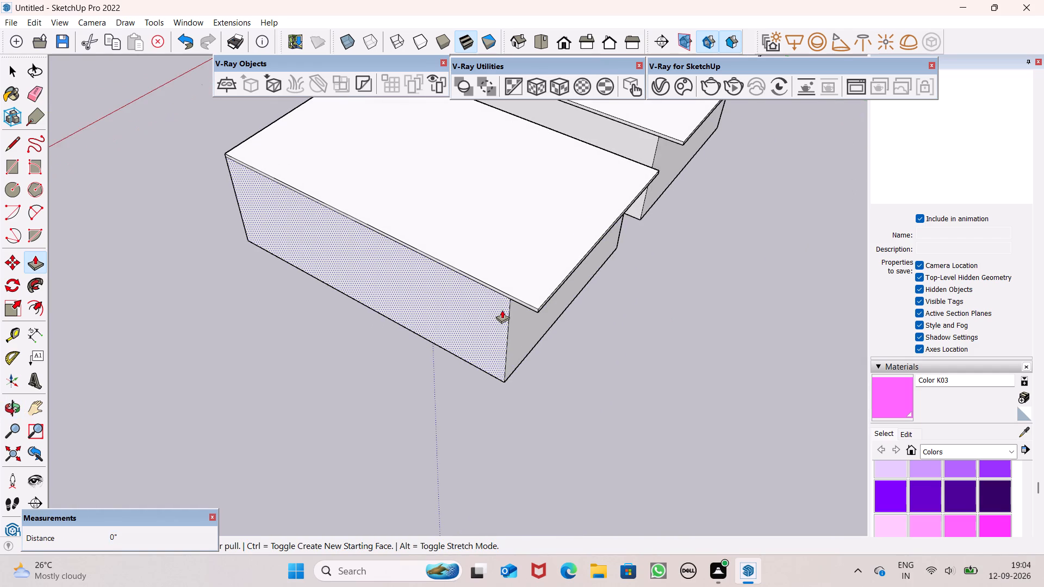
{"action": "scroll", "coordinate": [502, 310], "scroll_direction": "up", "scroll_amount": 1}
{"action": "scroll", "coordinate": [544, 313], "scroll_direction": "down", "scroll_amount": 1}
{"action": "scroll", "coordinate": [552, 319], "scroll_direction": "up", "scroll_amount": 6}
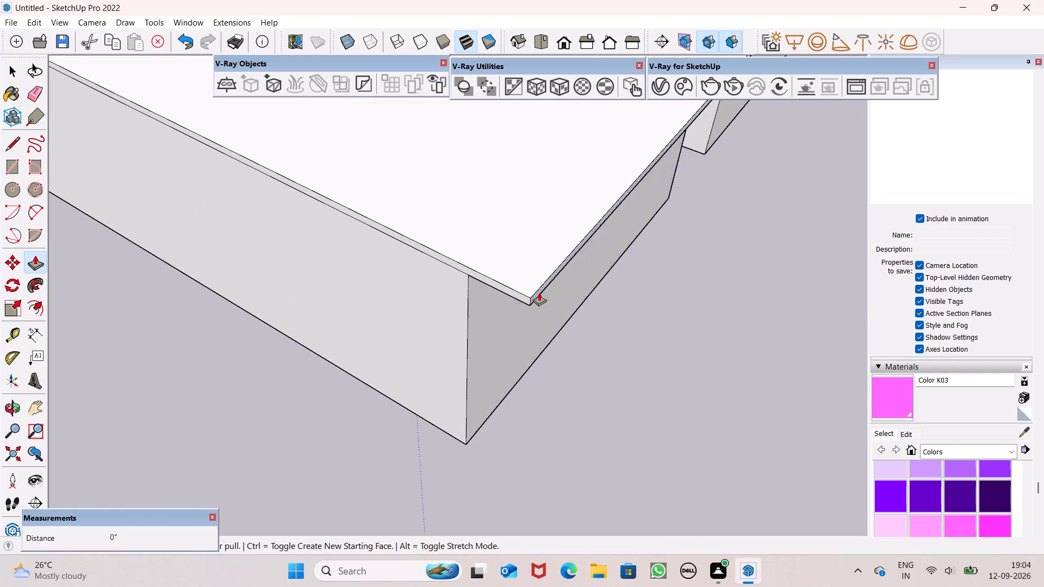
{"action": "scroll", "coordinate": [539, 292], "scroll_direction": "up", "scroll_amount": 6}
{"action": "left_click_drag", "start_coordinate": [538, 291], "coordinate": [406, 249]}
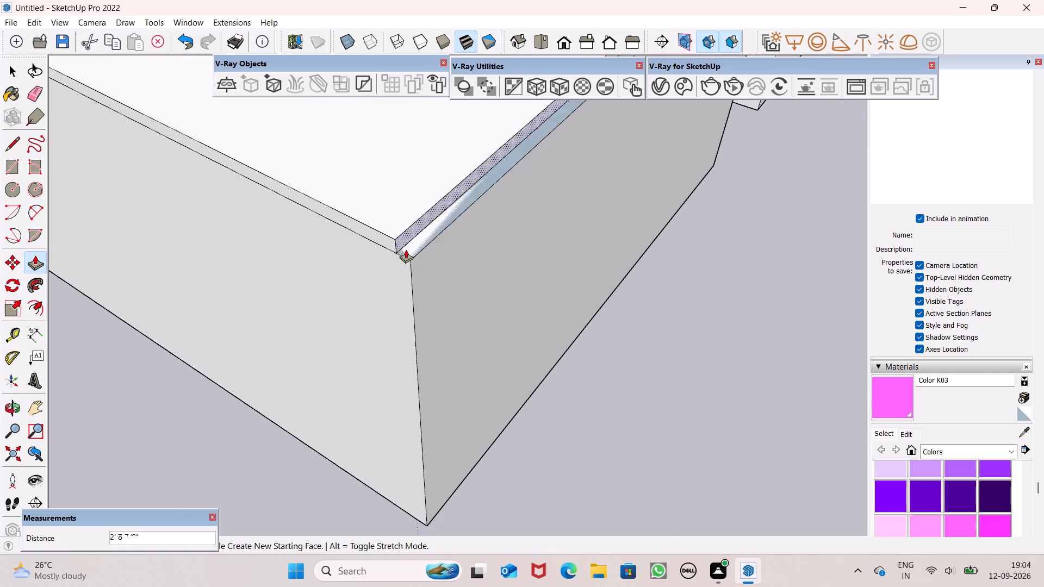
{"action": "left_click_drag", "start_coordinate": [406, 249], "coordinate": [419, 253]}
{"action": "scroll", "coordinate": [431, 346], "scroll_direction": "down", "scroll_amount": 7}
{"action": "scroll", "coordinate": [498, 361], "scroll_direction": "down", "scroll_amount": 7}
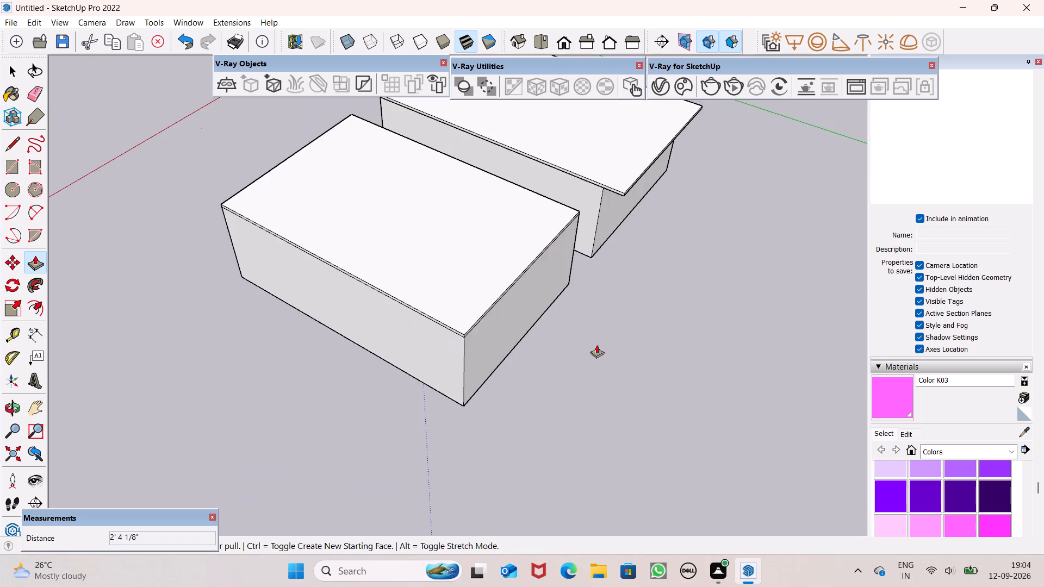
Explode the first house's roof slab group and clear the selection.
{"action": "middle_click_drag", "start_coordinate": [598, 345], "coordinate": [405, 444]}
{"action": "scroll", "coordinate": [732, 293], "scroll_direction": "up", "scroll_amount": 6}
{"action": "middle_click_drag", "start_coordinate": [717, 344], "coordinate": [877, 251]}
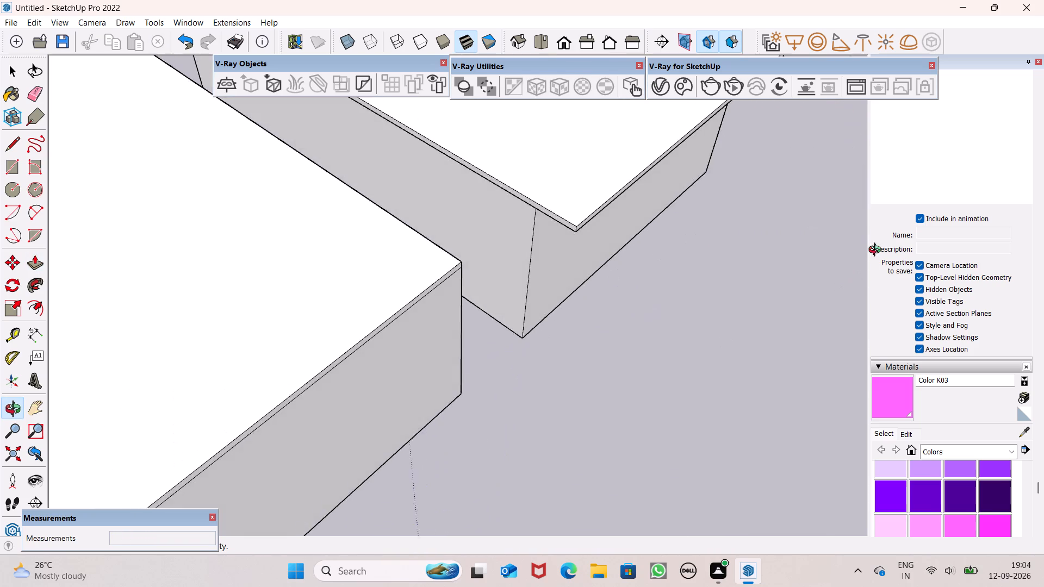
{"action": "middle_click_drag", "start_coordinate": [877, 251], "coordinate": [878, 241]}
{"action": "scroll", "coordinate": [491, 188], "scroll_direction": "up", "scroll_amount": 7}
{"action": "scroll", "coordinate": [617, 201], "scroll_direction": "up", "scroll_amount": 4}
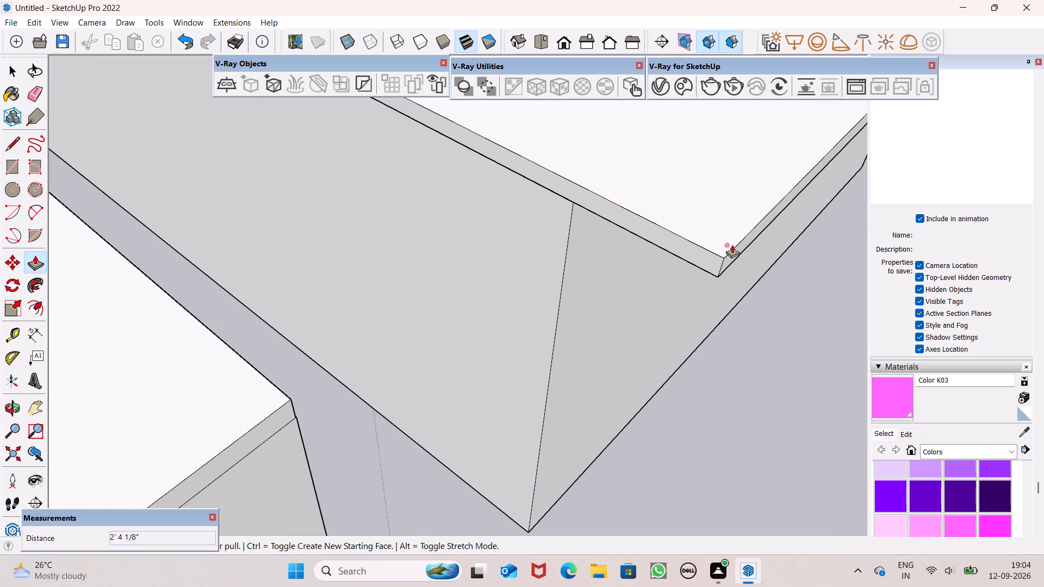
{"action": "key", "text": "space"}
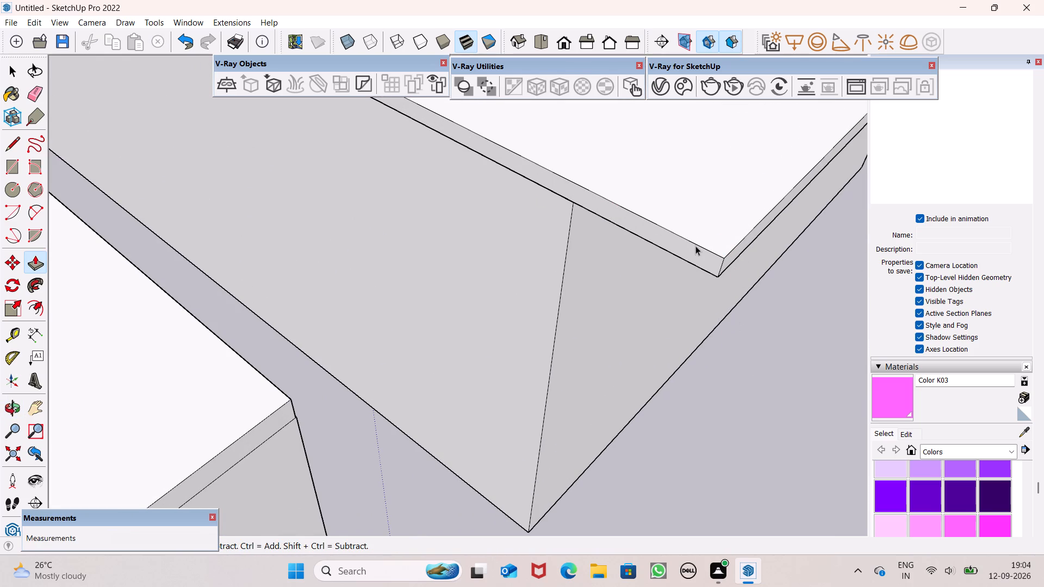
{"action": "left_click", "coordinate": [695, 246]}
{"action": "right_click", "coordinate": [699, 247]}
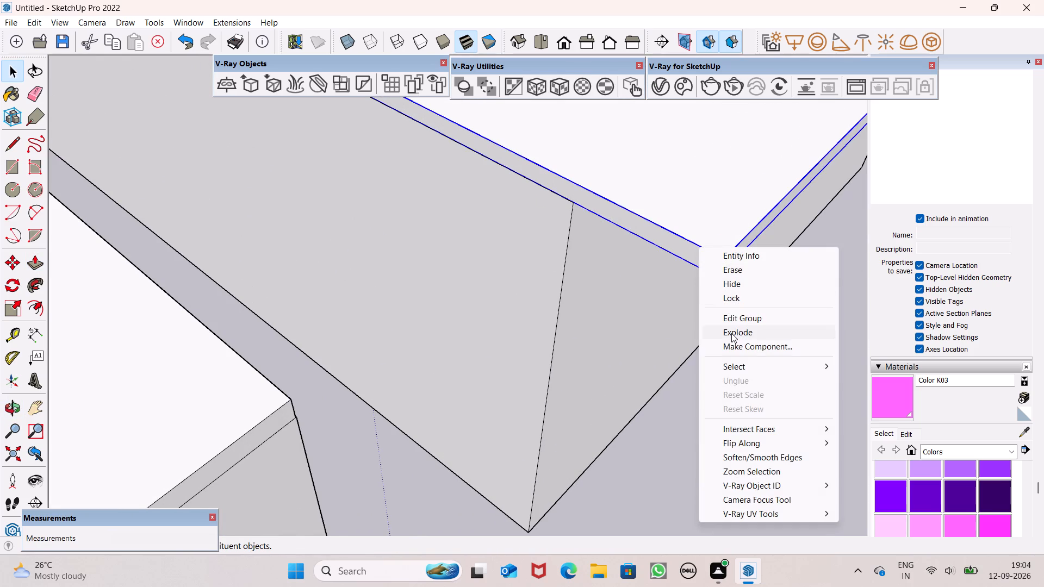
{"action": "left_click", "coordinate": [731, 333]}
{"action": "left_click", "coordinate": [698, 403]}
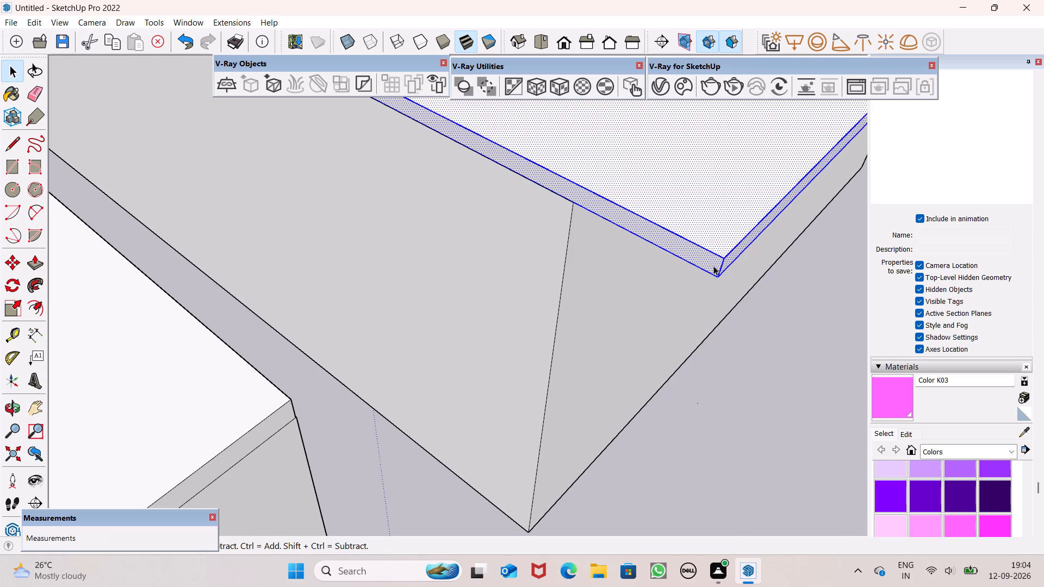
Push the back edge of the first house's roof slab in until it is flush with the back wall.
{"action": "left_click", "coordinate": [40, 265]}
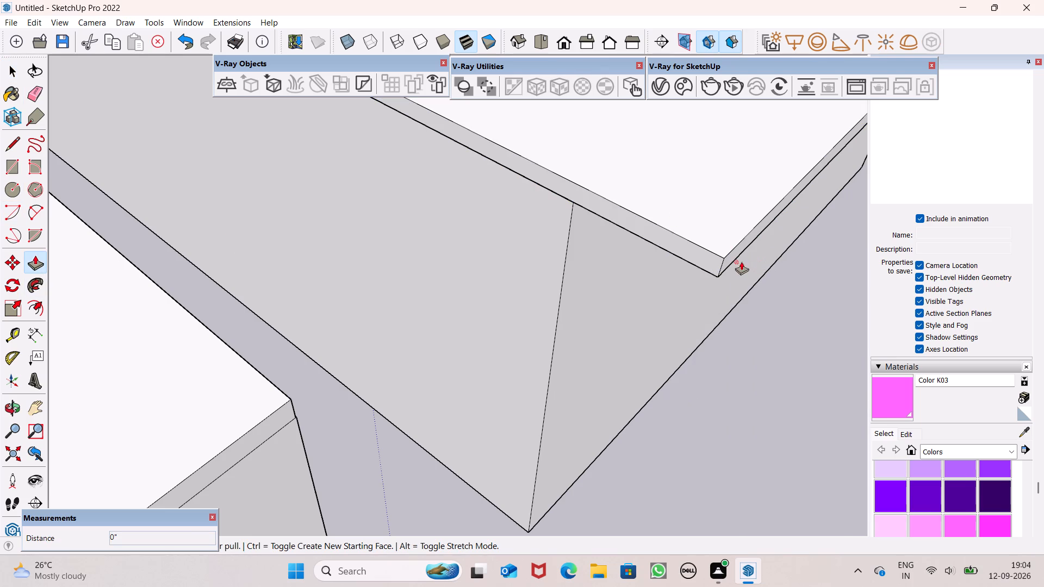
{"action": "left_click_drag", "start_coordinate": [728, 260], "coordinate": [594, 190]}
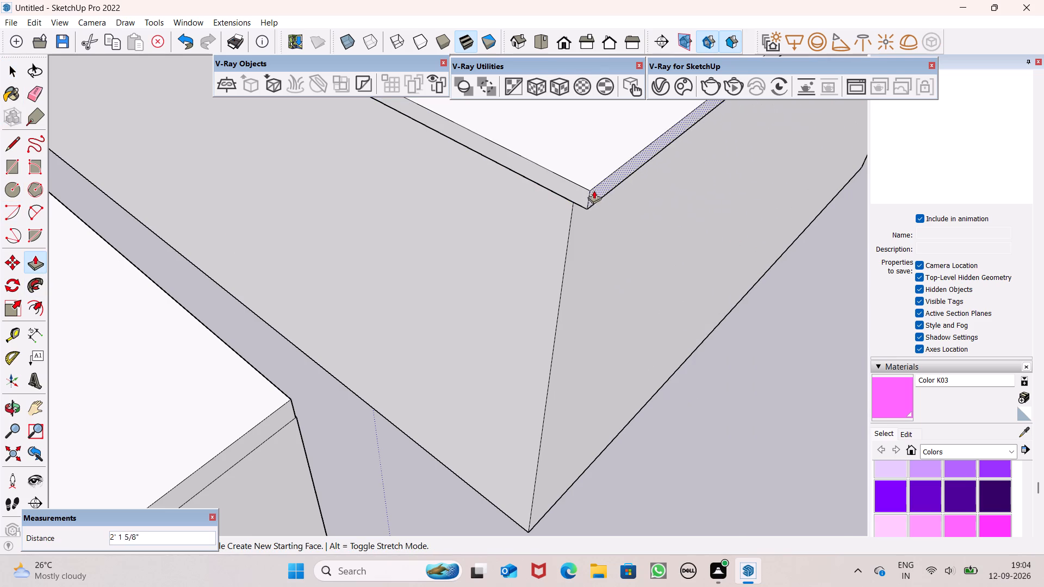
{"action": "left_click_drag", "start_coordinate": [594, 190], "coordinate": [575, 180]}
{"action": "left_click_drag", "start_coordinate": [574, 180], "coordinate": [582, 187]}
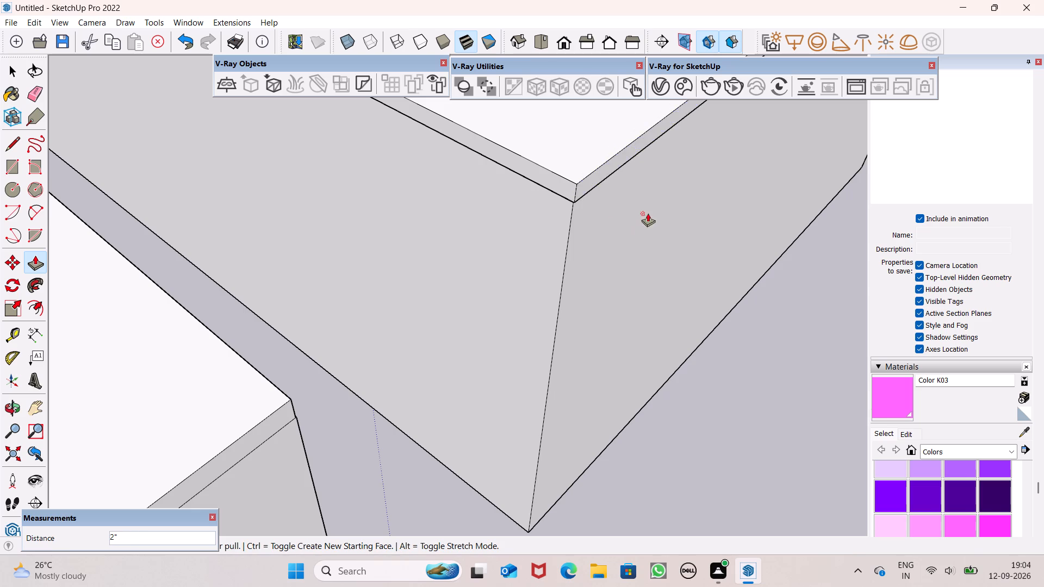
{"action": "scroll", "coordinate": [660, 186], "scroll_direction": "down", "scroll_amount": 19}
{"action": "scroll", "coordinate": [648, 206], "scroll_direction": "down", "scroll_amount": 7}
{"action": "key", "text": "space"}
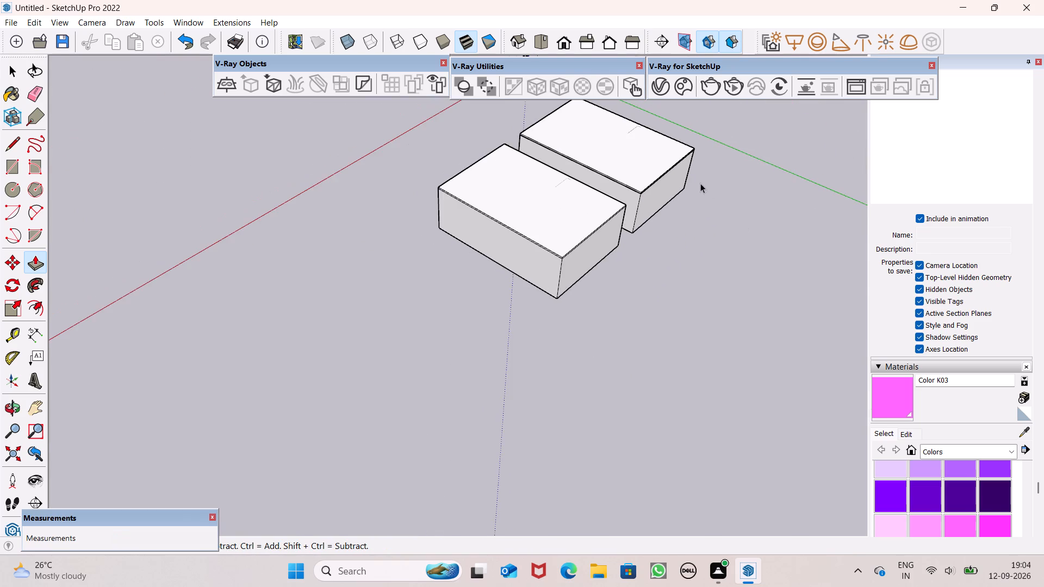
Examine both roofed houses from the back, the front and above.
{"action": "scroll", "coordinate": [700, 183], "scroll_direction": "down", "scroll_amount": 6}
{"action": "middle_click_drag", "start_coordinate": [691, 189], "coordinate": [768, 57]}
{"action": "scroll", "coordinate": [660, 203], "scroll_direction": "down", "scroll_amount": 5}
{"action": "middle_click_drag", "start_coordinate": [583, 236], "coordinate": [842, 264]}
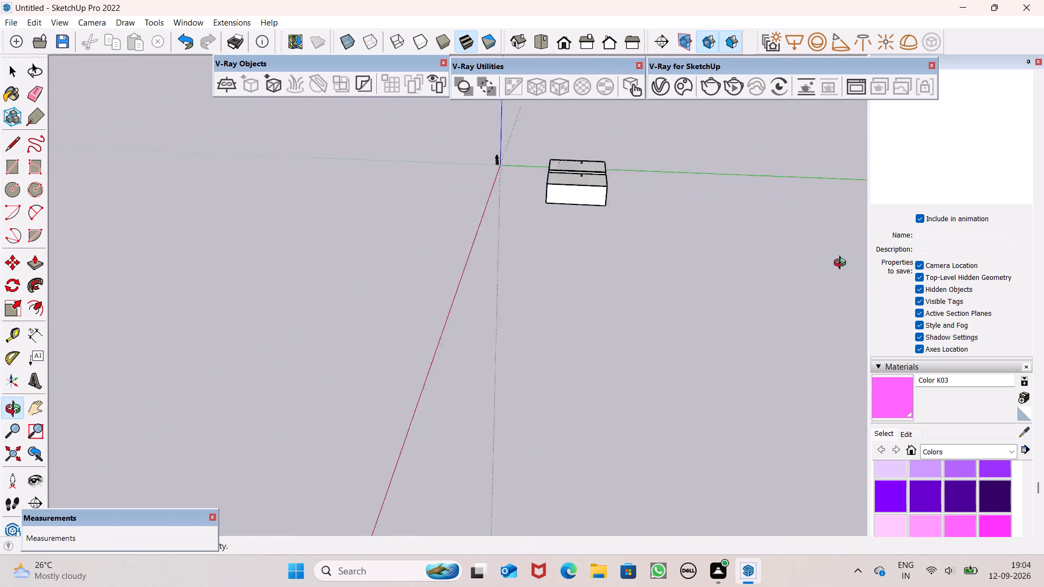
{"action": "middle_click_drag", "start_coordinate": [842, 264], "coordinate": [1043, 188]}
{"action": "scroll", "coordinate": [261, 183], "scroll_direction": "up", "scroll_amount": 6}
{"action": "scroll", "coordinate": [475, 189], "scroll_direction": "up", "scroll_amount": 9}
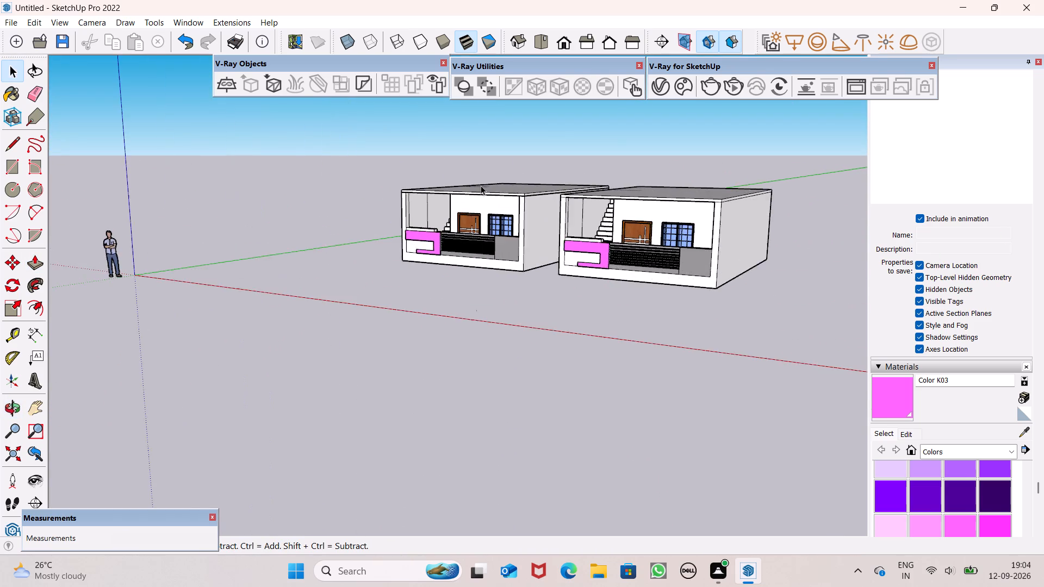
{"action": "scroll", "coordinate": [483, 189], "scroll_direction": "down", "scroll_amount": 6}
{"action": "middle_click_drag", "start_coordinate": [486, 208], "coordinate": [699, 266]}
{"action": "scroll", "coordinate": [474, 92], "scroll_direction": "up", "scroll_amount": 7}
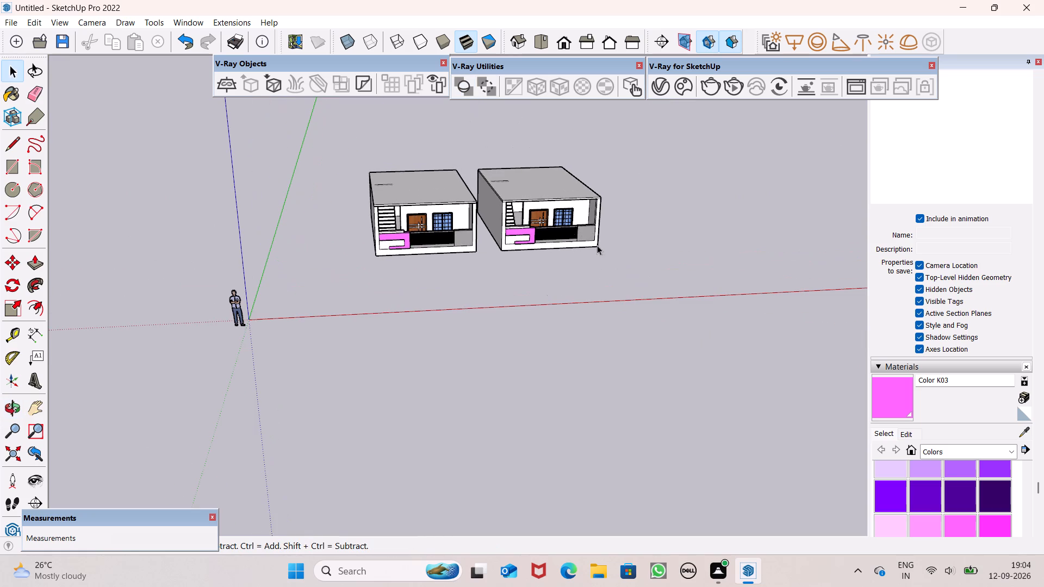
{"action": "scroll", "coordinate": [543, 197], "scroll_direction": "down", "scroll_amount": 6}
{"action": "middle_click_drag", "start_coordinate": [547, 246], "coordinate": [458, 367]}
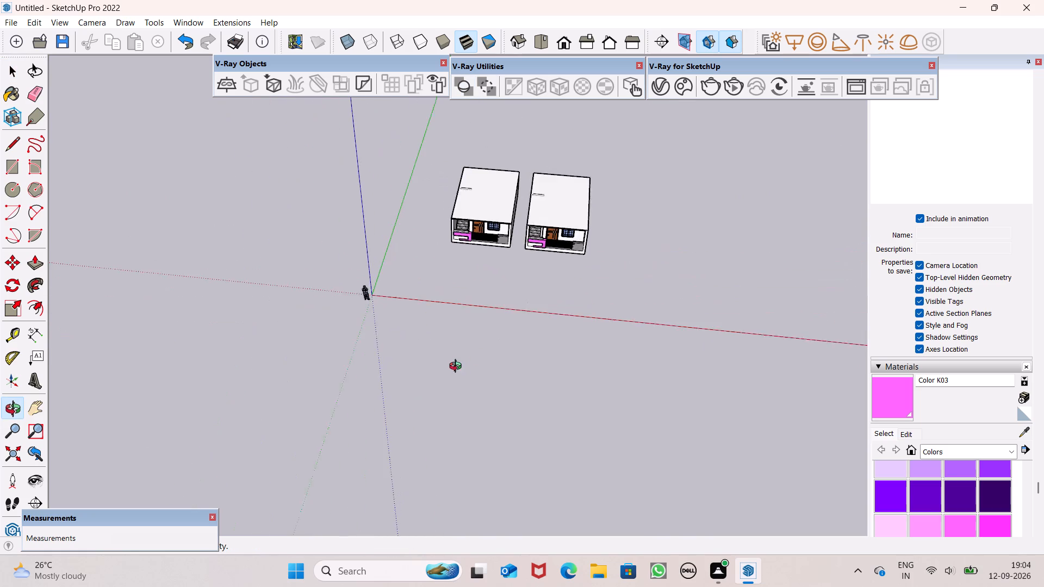
{"action": "middle_click_drag", "start_coordinate": [458, 367], "coordinate": [456, 355]}
{"action": "scroll", "coordinate": [569, 165], "scroll_direction": "up", "scroll_amount": 7}
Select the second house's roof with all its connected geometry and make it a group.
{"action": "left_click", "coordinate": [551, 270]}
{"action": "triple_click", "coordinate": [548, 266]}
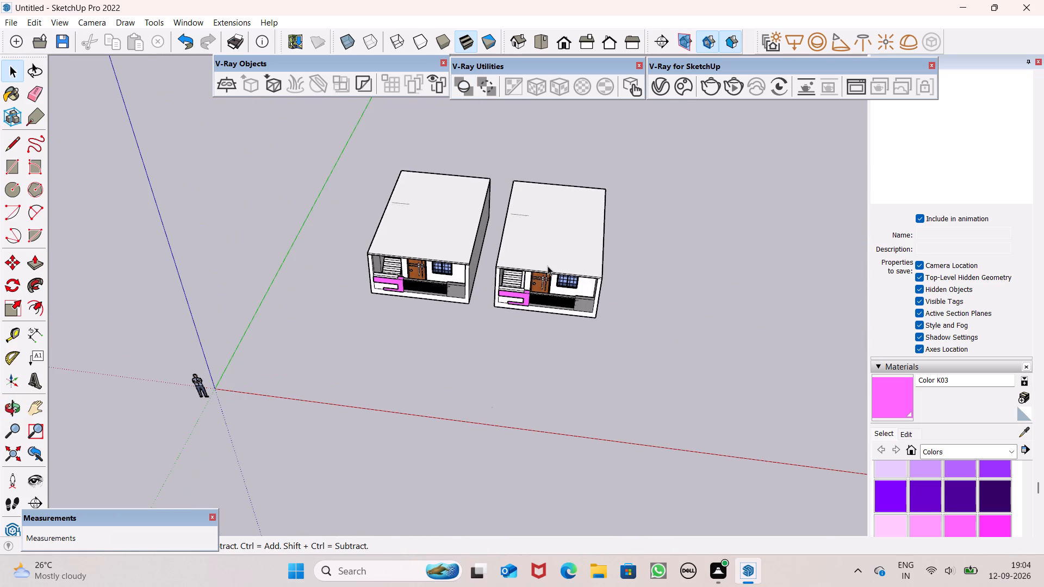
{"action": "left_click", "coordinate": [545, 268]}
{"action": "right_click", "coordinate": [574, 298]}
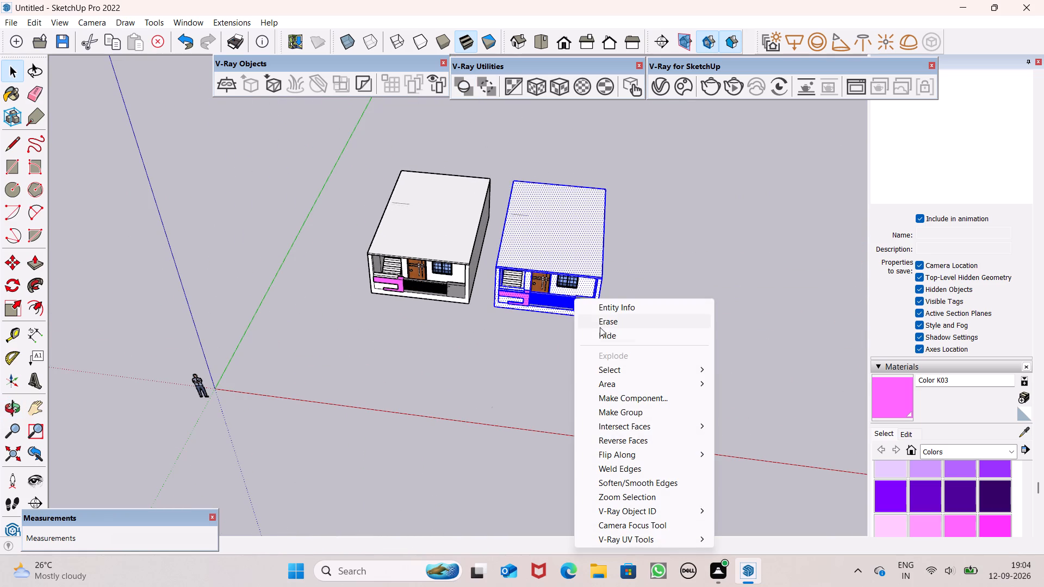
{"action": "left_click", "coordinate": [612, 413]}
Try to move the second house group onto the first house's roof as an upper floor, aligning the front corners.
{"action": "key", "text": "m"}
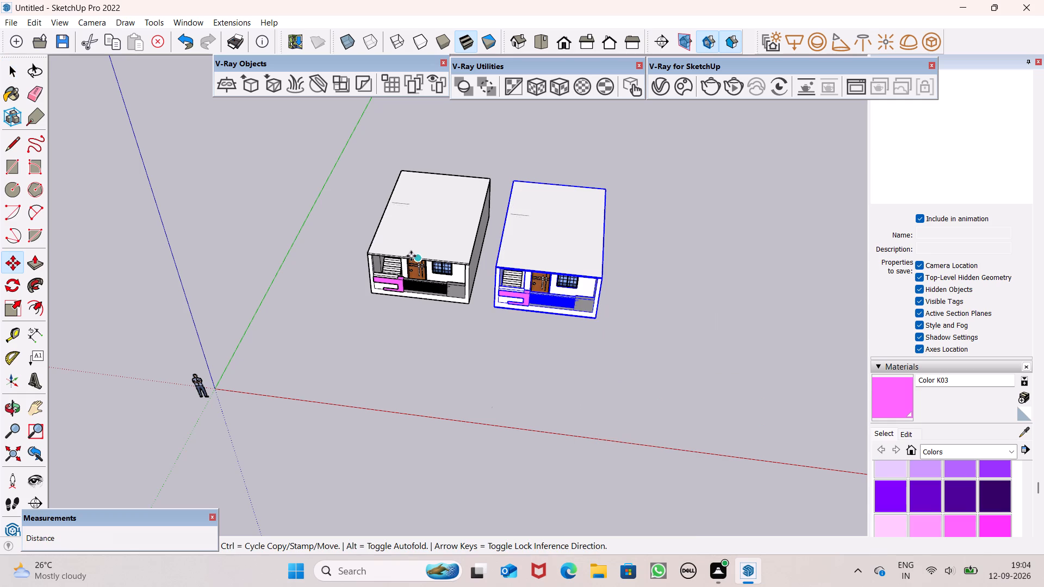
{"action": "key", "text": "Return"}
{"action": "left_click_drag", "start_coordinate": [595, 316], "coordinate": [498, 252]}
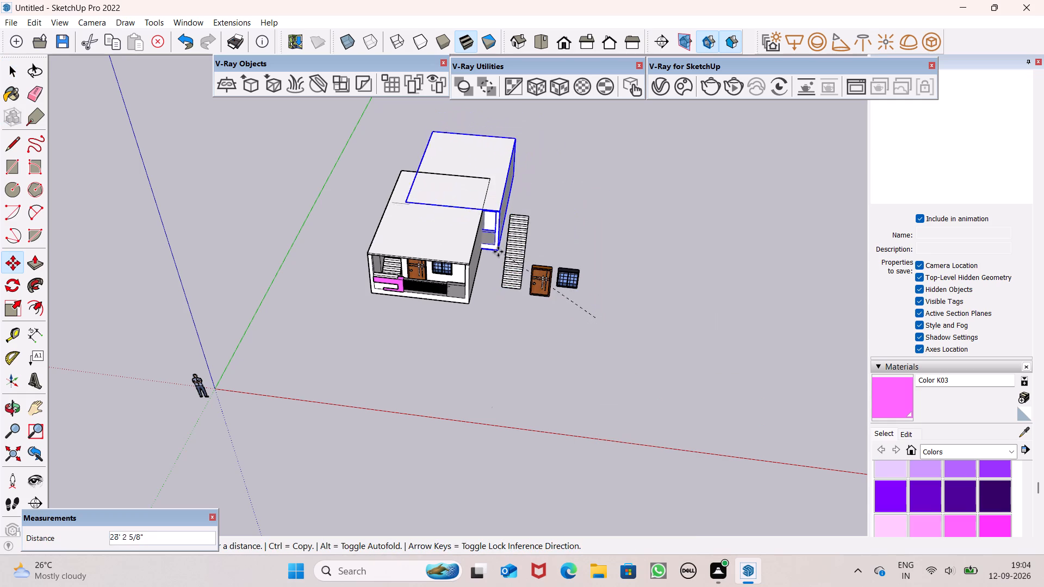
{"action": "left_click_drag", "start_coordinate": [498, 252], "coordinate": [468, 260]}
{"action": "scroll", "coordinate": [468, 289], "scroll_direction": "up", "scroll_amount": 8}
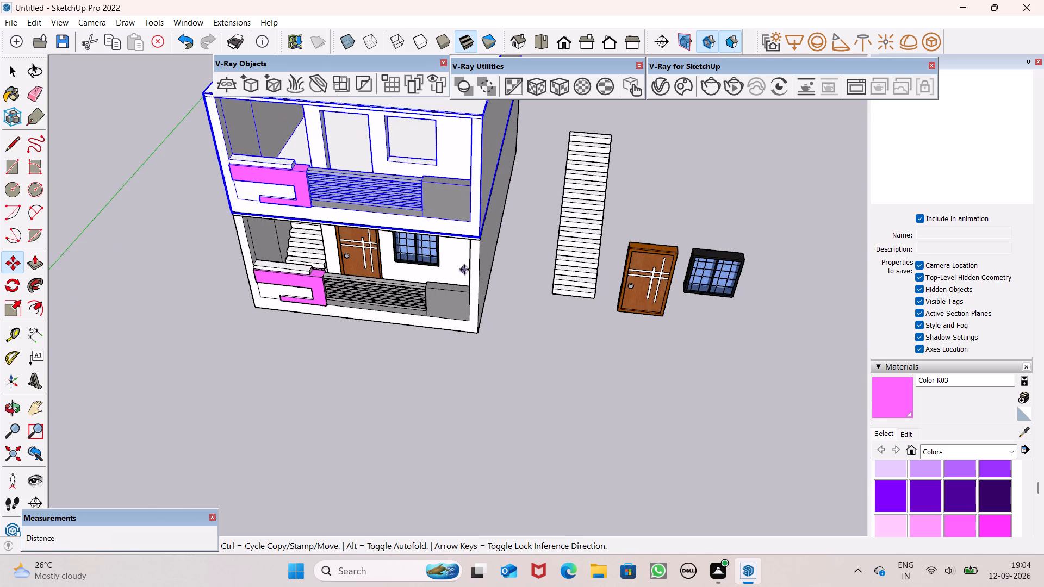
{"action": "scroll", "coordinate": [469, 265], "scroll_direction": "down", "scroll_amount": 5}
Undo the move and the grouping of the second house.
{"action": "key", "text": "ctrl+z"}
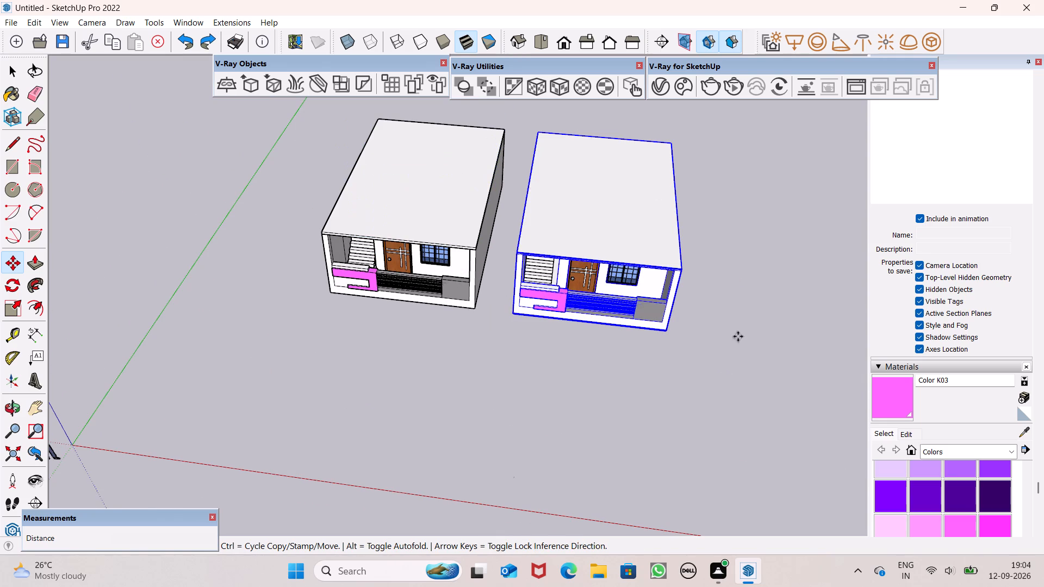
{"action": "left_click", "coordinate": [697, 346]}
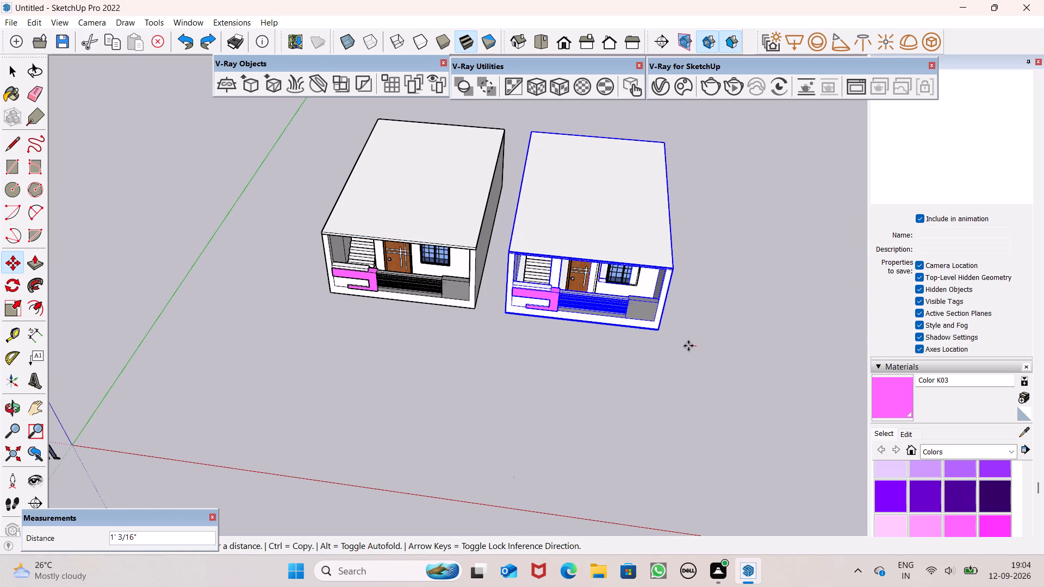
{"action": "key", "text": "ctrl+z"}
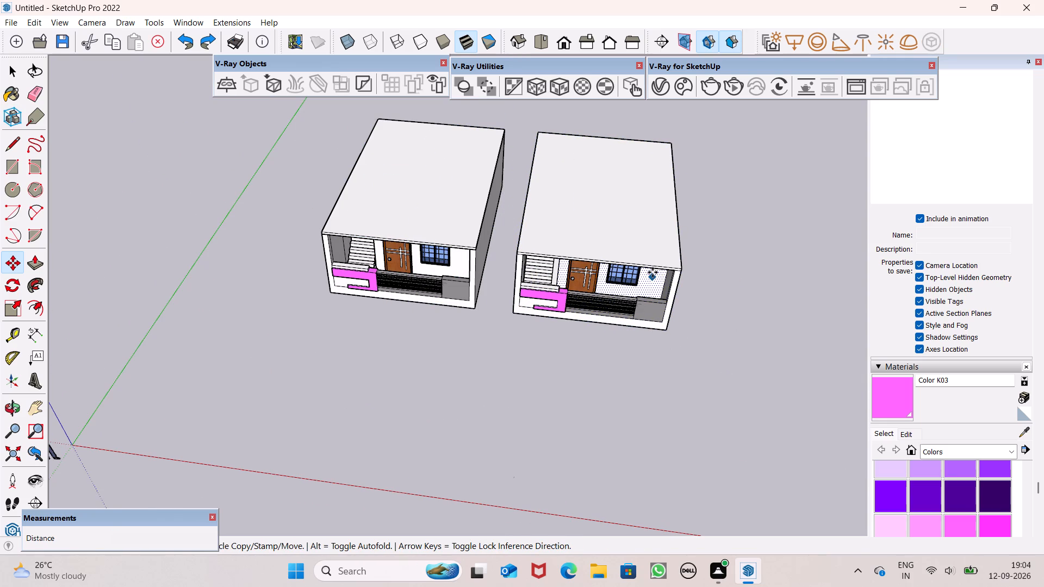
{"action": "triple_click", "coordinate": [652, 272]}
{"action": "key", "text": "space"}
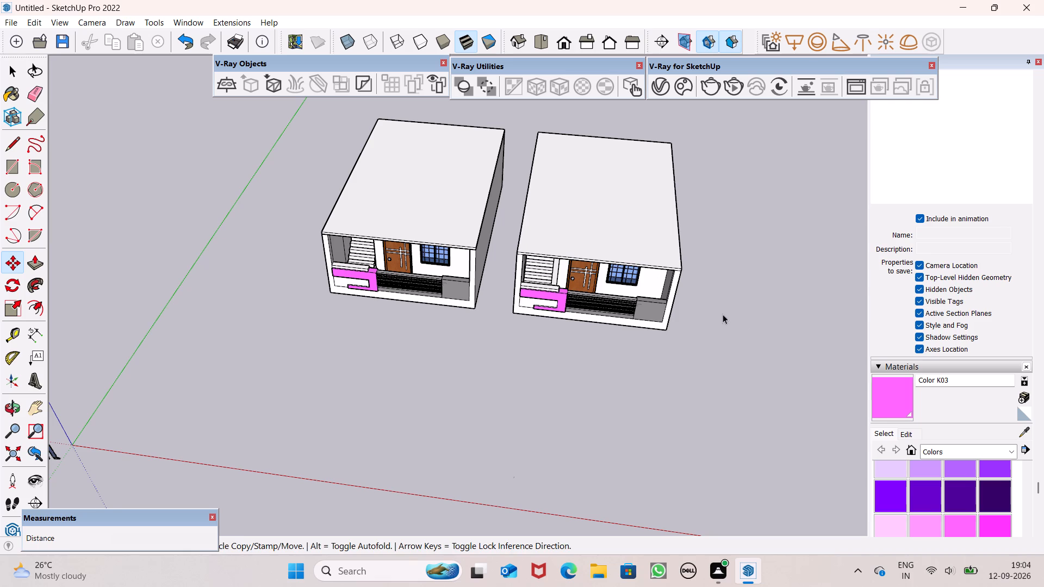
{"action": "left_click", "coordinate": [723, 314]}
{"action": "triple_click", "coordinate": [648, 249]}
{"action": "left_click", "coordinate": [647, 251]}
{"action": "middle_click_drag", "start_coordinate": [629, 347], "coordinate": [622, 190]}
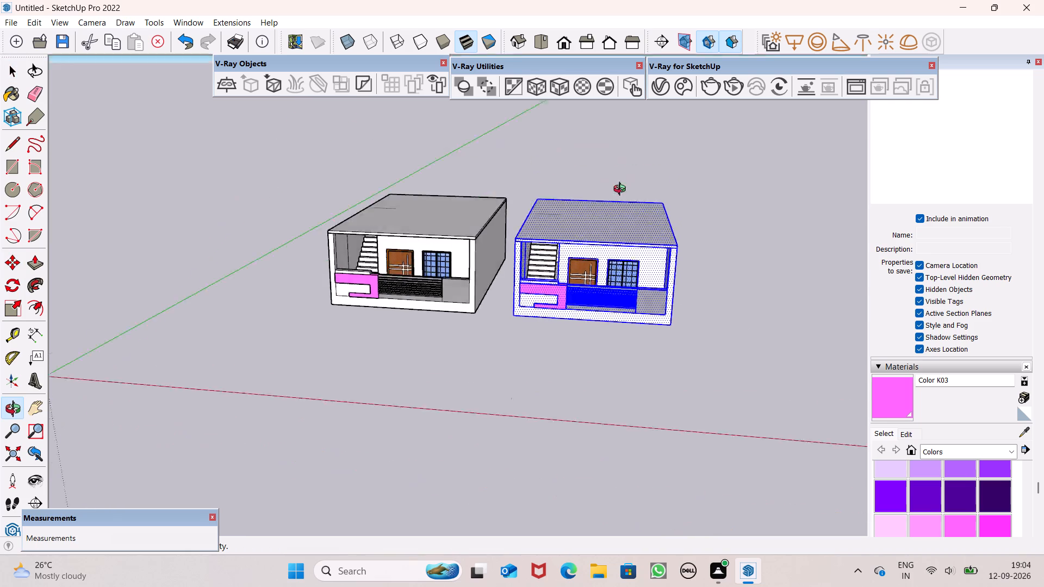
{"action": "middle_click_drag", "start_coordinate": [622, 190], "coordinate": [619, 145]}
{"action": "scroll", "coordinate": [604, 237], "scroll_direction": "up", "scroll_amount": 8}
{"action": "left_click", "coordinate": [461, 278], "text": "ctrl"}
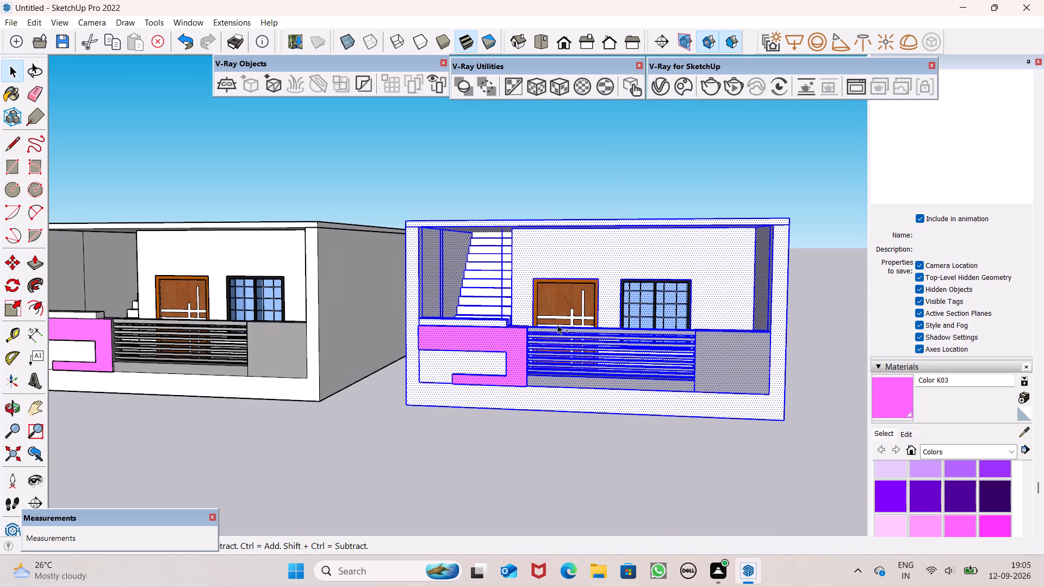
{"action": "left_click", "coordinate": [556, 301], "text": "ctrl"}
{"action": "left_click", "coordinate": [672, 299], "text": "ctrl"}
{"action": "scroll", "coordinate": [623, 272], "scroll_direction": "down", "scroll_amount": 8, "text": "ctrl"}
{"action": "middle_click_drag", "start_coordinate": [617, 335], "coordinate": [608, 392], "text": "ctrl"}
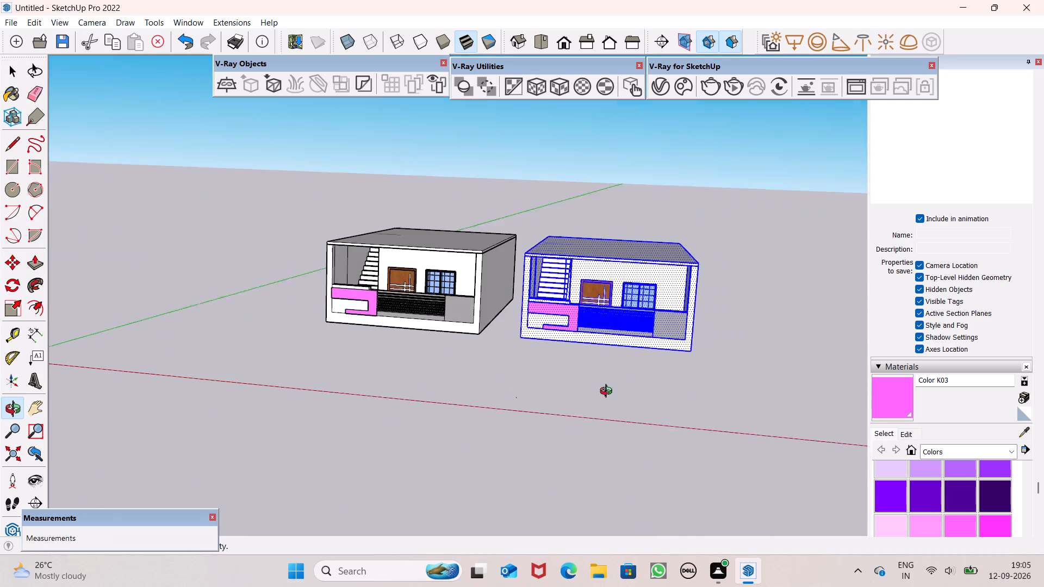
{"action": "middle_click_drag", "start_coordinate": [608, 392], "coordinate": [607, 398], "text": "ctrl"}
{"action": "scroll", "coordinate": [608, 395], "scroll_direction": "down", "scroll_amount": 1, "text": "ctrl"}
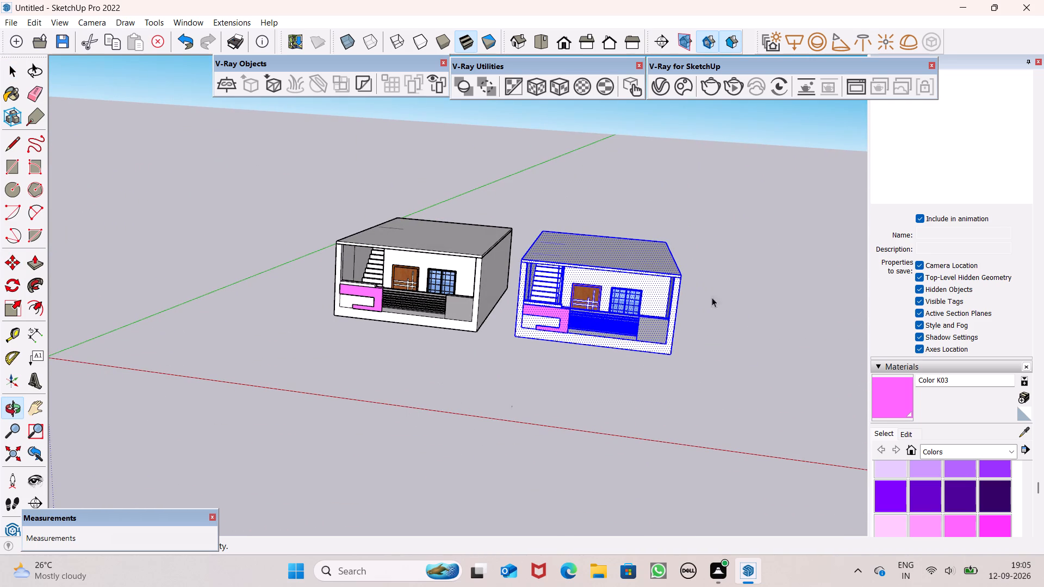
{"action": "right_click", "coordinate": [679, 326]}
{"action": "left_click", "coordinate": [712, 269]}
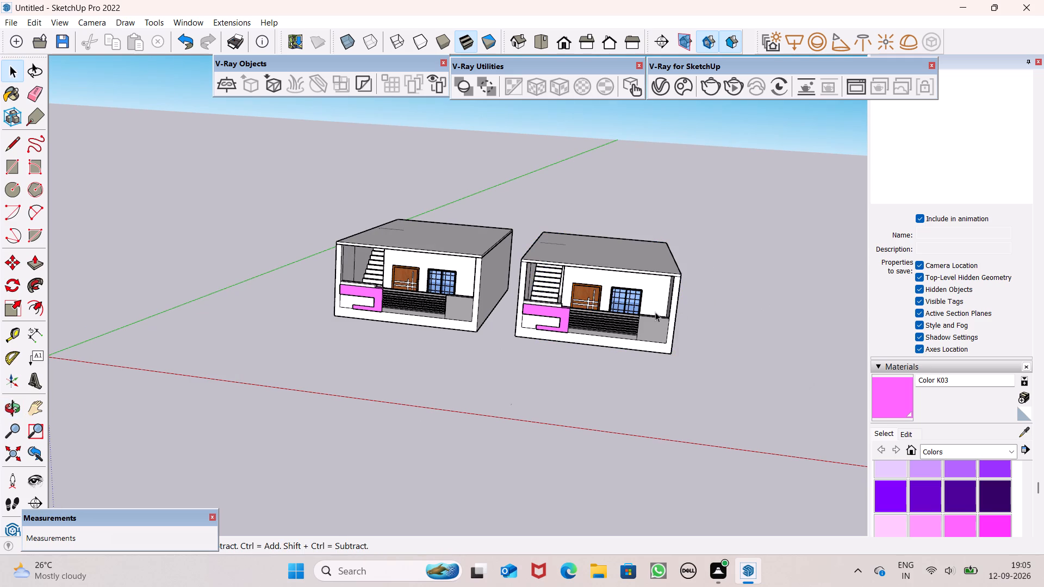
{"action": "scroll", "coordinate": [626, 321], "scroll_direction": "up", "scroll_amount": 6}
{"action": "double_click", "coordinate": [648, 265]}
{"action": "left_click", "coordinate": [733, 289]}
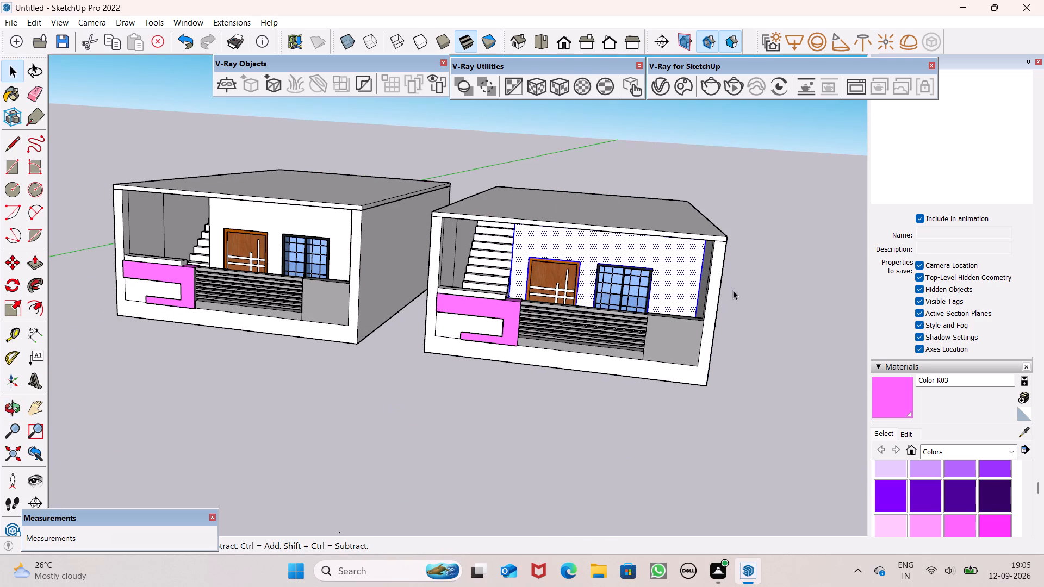
Select the second house's connected geometry together with its door, window and staircase, and make it all one group.
{"action": "triple_click", "coordinate": [696, 265]}
{"action": "left_click", "coordinate": [696, 268]}
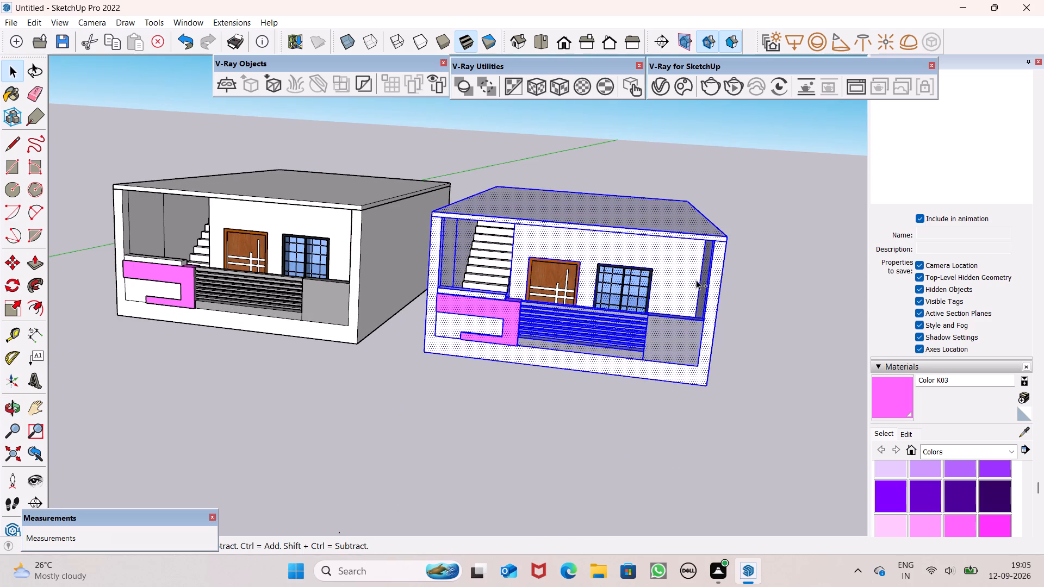
{"action": "left_click", "coordinate": [565, 280], "text": "ctrl"}
{"action": "left_click", "coordinate": [618, 293], "text": "ctrl"}
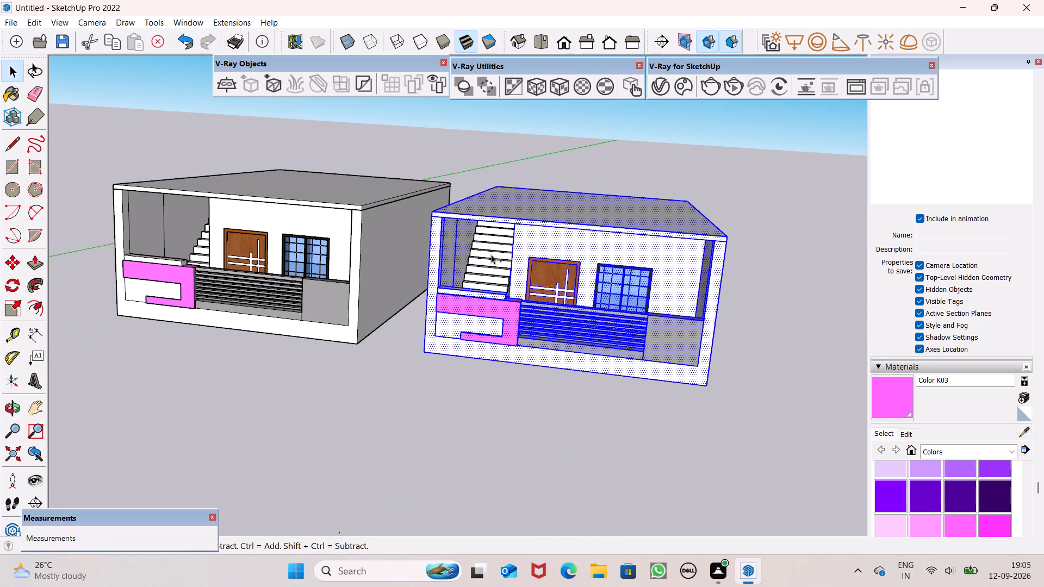
{"action": "left_click", "coordinate": [491, 254], "text": "ctrl"}
{"action": "right_click_drag", "start_coordinate": [498, 274], "coordinate": [502, 283], "text": "ctrl"}
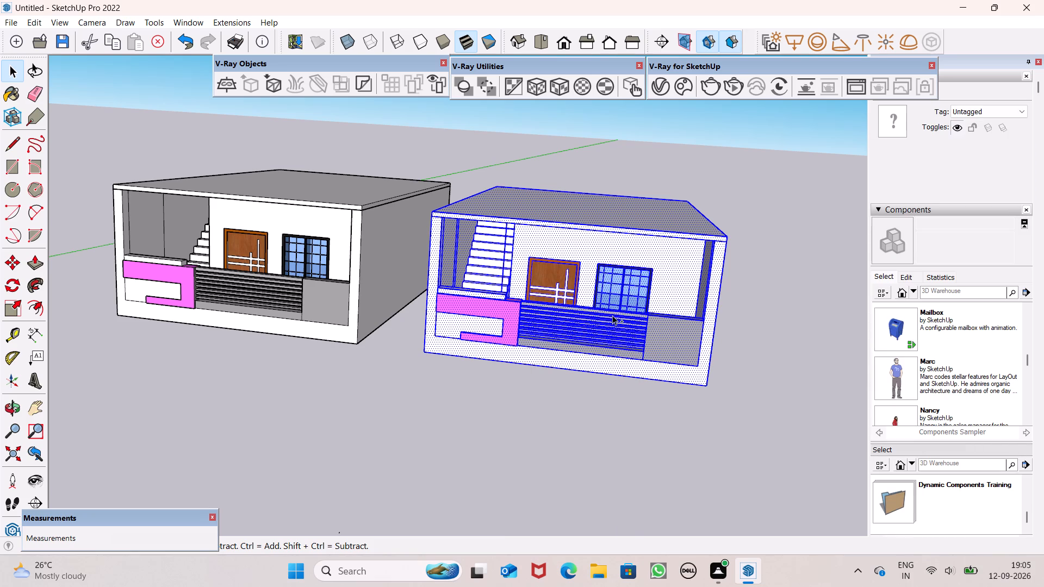
{"action": "right_click", "coordinate": [612, 314], "text": "ctrl"}
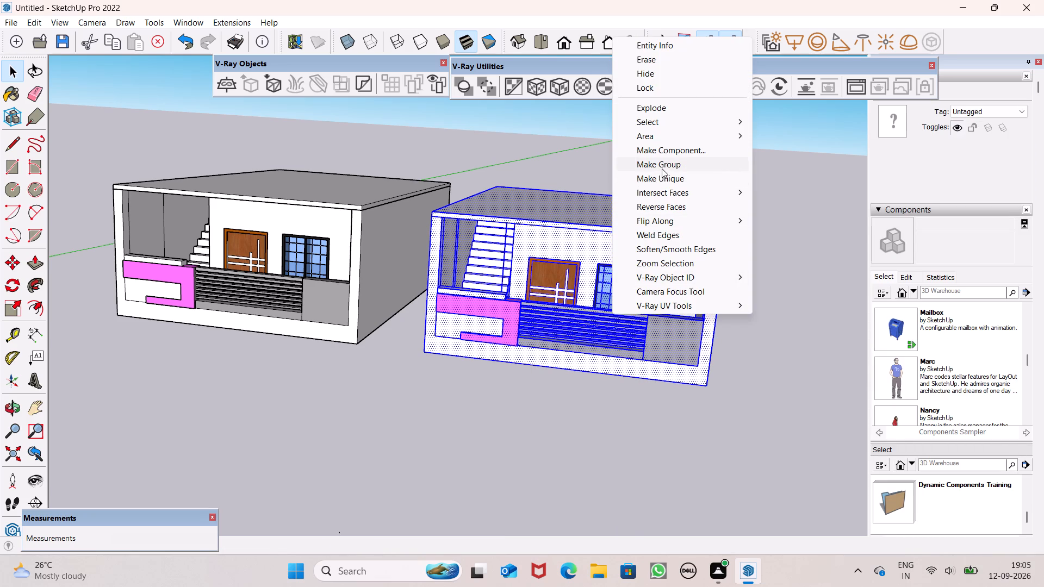
{"action": "left_click", "coordinate": [662, 168], "text": "ctrl"}
Move the second house group by its bottom front corner onto the matching roof corner of the first house, as an upper floor.
{"action": "scroll", "coordinate": [649, 212], "scroll_direction": "down", "scroll_amount": 7}
{"action": "middle_click_drag", "start_coordinate": [666, 301], "coordinate": [675, 373]}
{"action": "scroll", "coordinate": [649, 253], "scroll_direction": "up", "scroll_amount": 1}
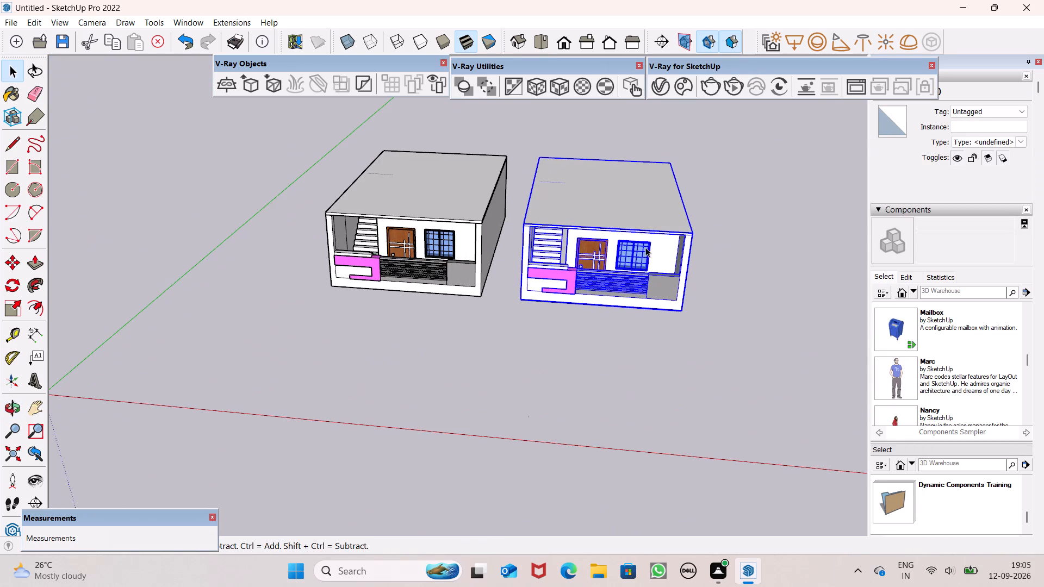
{"action": "key", "text": "m"}
{"action": "key", "text": "Return"}
{"action": "left_click_drag", "start_coordinate": [683, 310], "coordinate": [482, 226]}
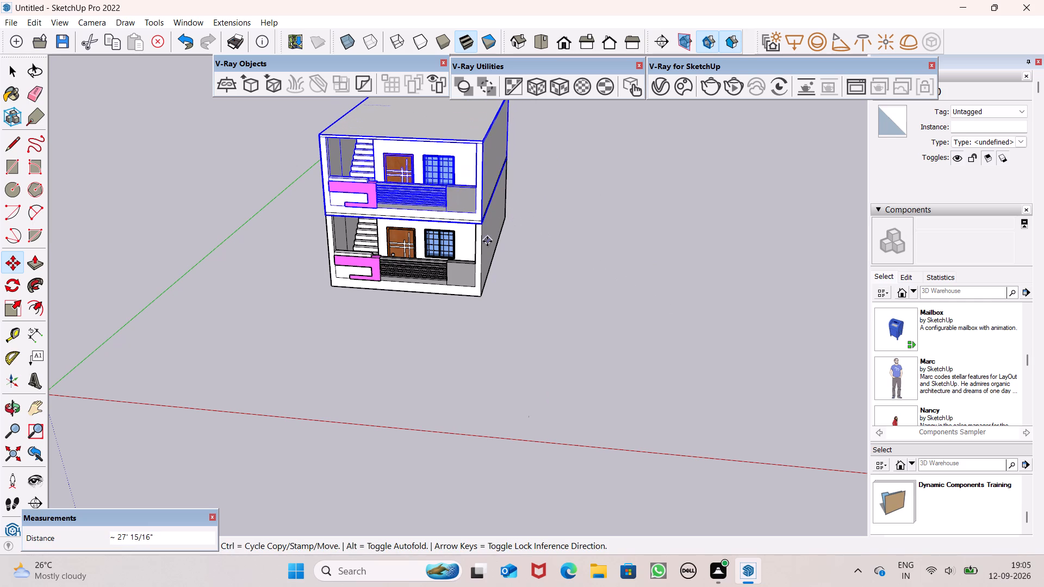
Examine how the two floors meet at the front corner and along the side wall, and clear the selection.
{"action": "scroll", "coordinate": [478, 244], "scroll_direction": "up", "scroll_amount": 7}
{"action": "middle_click_drag", "start_coordinate": [476, 215], "coordinate": [277, 272]}
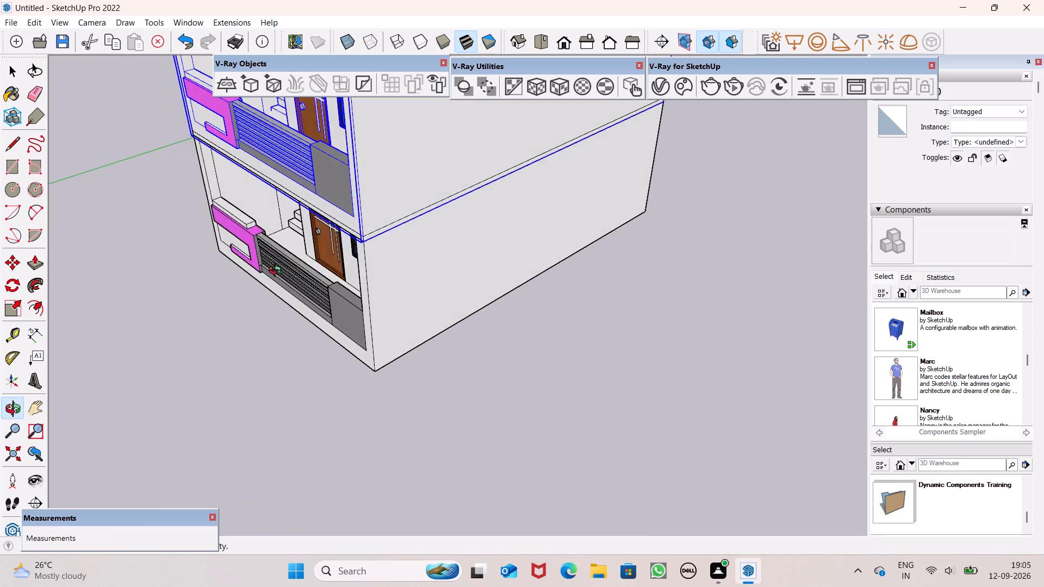
{"action": "middle_click_drag", "start_coordinate": [277, 272], "coordinate": [344, 233]}
{"action": "scroll", "coordinate": [400, 217], "scroll_direction": "up", "scroll_amount": 7}
{"action": "scroll", "coordinate": [360, 198], "scroll_direction": "up", "scroll_amount": 7}
{"action": "scroll", "coordinate": [400, 222], "scroll_direction": "up", "scroll_amount": 6}
{"action": "scroll", "coordinate": [489, 246], "scroll_direction": "up", "scroll_amount": 4}
{"action": "scroll", "coordinate": [499, 256], "scroll_direction": "down", "scroll_amount": 5}
{"action": "scroll", "coordinate": [548, 270], "scroll_direction": "up", "scroll_amount": 1}
{"action": "scroll", "coordinate": [555, 265], "scroll_direction": "down", "scroll_amount": 3}
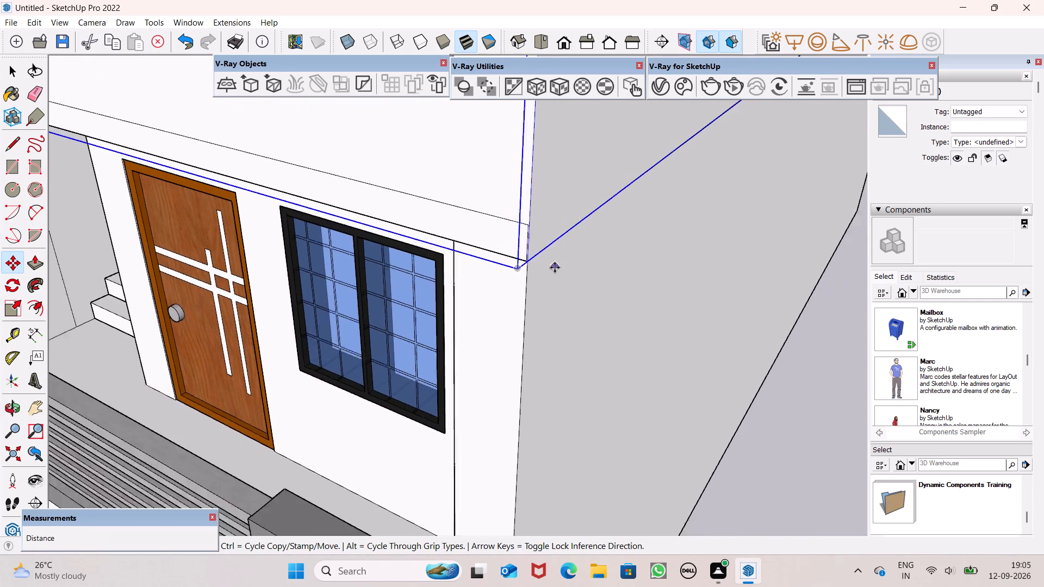
{"action": "scroll", "coordinate": [555, 267], "scroll_direction": "down", "scroll_amount": 11}
{"action": "scroll", "coordinate": [643, 285], "scroll_direction": "down", "scroll_amount": 7}
{"action": "middle_click_drag", "start_coordinate": [684, 296], "coordinate": [460, 328]}
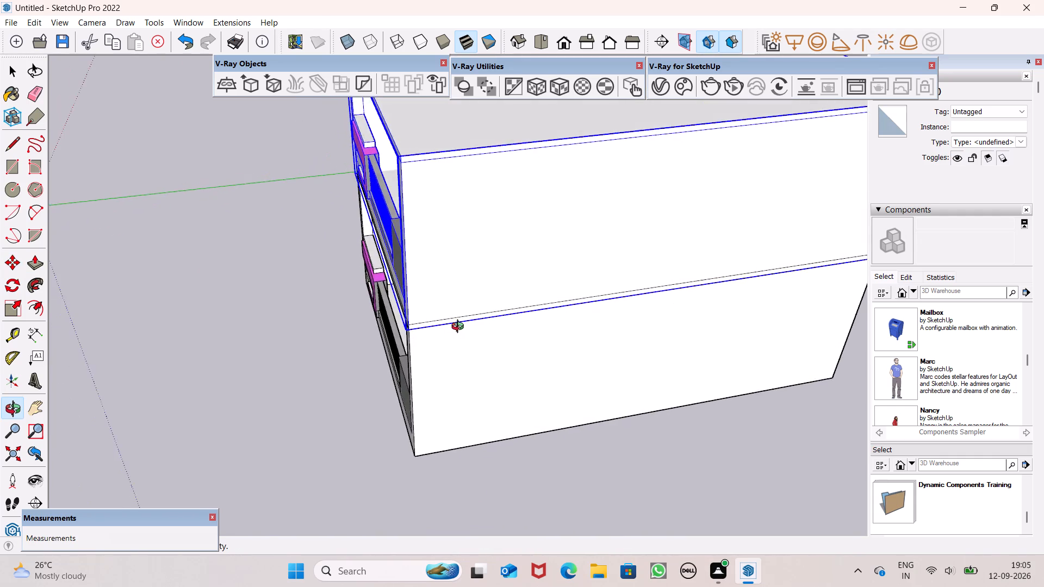
{"action": "middle_click_drag", "start_coordinate": [460, 328], "coordinate": [548, 288]}
{"action": "scroll", "coordinate": [491, 298], "scroll_direction": "up", "scroll_amount": 14}
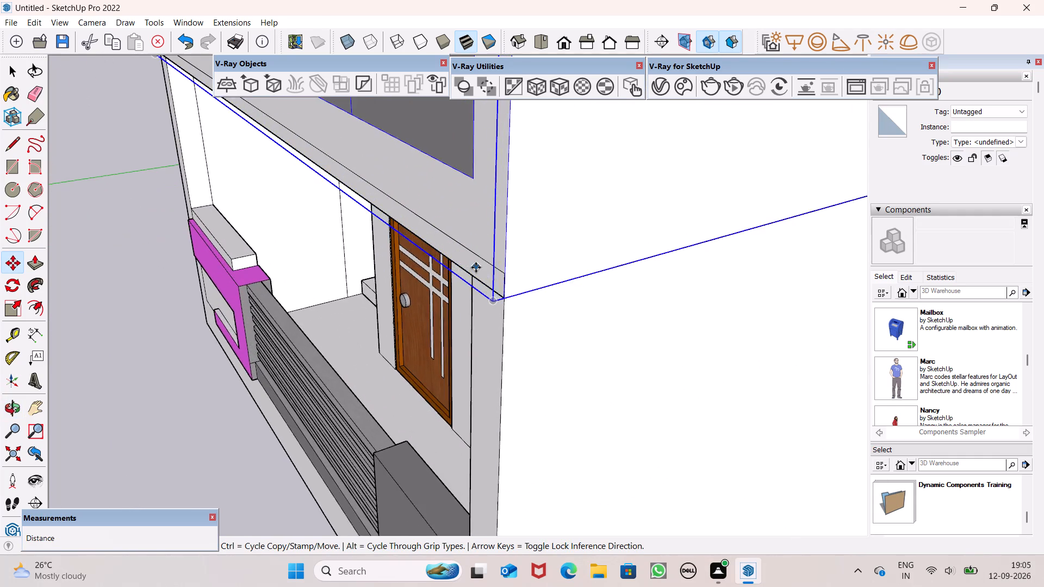
{"action": "scroll", "coordinate": [476, 267], "scroll_direction": "up", "scroll_amount": 7}
{"action": "scroll", "coordinate": [529, 324], "scroll_direction": "down", "scroll_amount": 5}
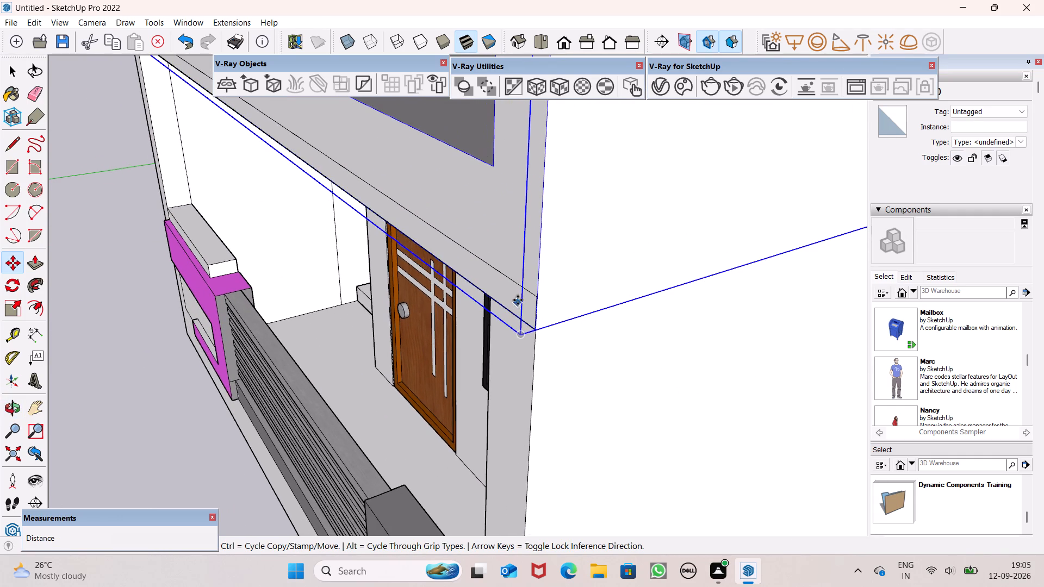
{"action": "scroll", "coordinate": [525, 302], "scroll_direction": "down", "scroll_amount": 5}
{"action": "key", "text": "space"}
{"action": "key", "text": "space"}
{"action": "scroll", "coordinate": [511, 281], "scroll_direction": "down", "scroll_amount": 8}
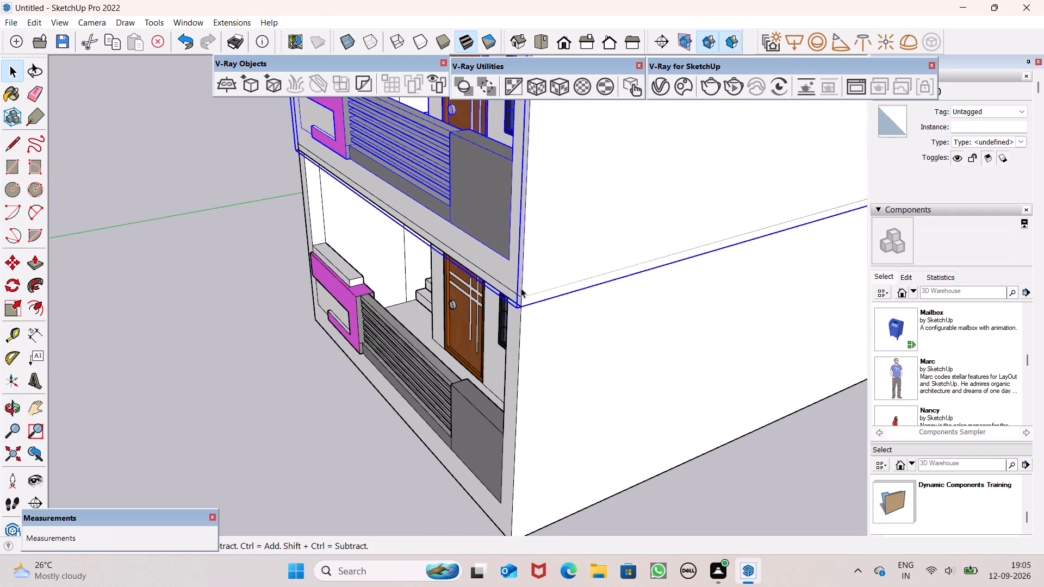
{"action": "scroll", "coordinate": [521, 288], "scroll_direction": "down", "scroll_amount": 7}
{"action": "key", "text": "space"}
{"action": "left_click", "coordinate": [669, 421]}
{"action": "scroll", "coordinate": [483, 288], "scroll_direction": "up", "scroll_amount": 4}
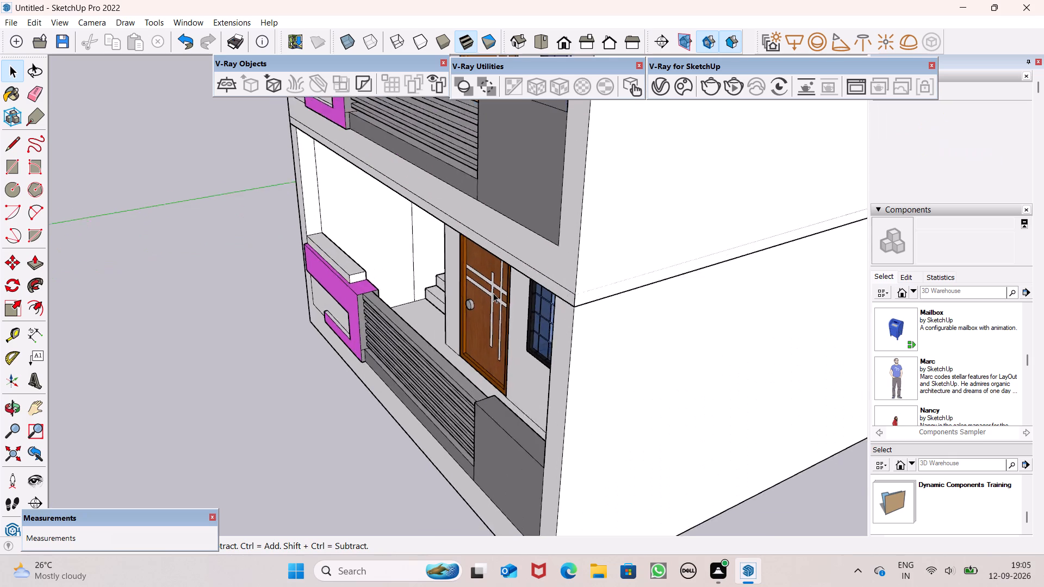
{"action": "scroll", "coordinate": [493, 293], "scroll_direction": "up", "scroll_amount": 4}
{"action": "scroll", "coordinate": [493, 292], "scroll_direction": "down", "scroll_amount": 13}
Examine the stacked two-storey house from the front and from above.
{"action": "middle_click_drag", "start_coordinate": [506, 325], "coordinate": [760, 265]}
{"action": "scroll", "coordinate": [509, 253], "scroll_direction": "down", "scroll_amount": 1}
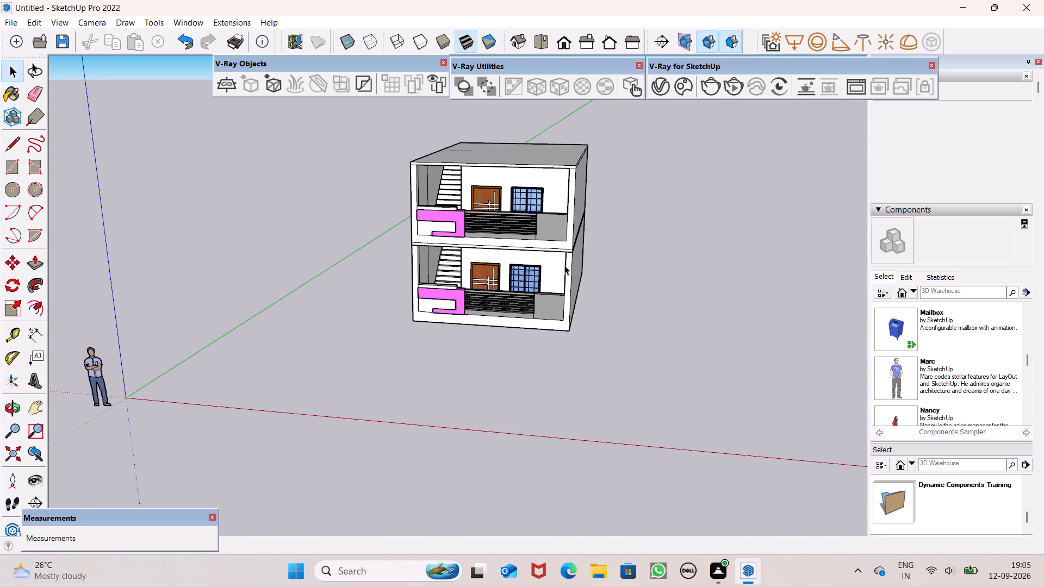
{"action": "scroll", "coordinate": [568, 256], "scroll_direction": "down", "scroll_amount": 4}
{"action": "middle_click_drag", "start_coordinate": [555, 266], "coordinate": [557, 408]}
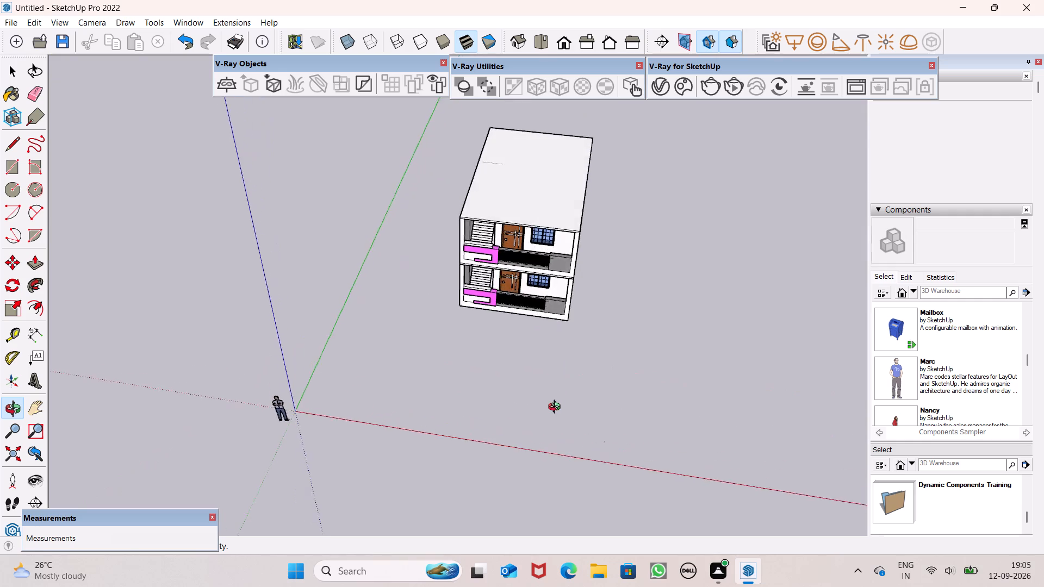
{"action": "middle_click_drag", "start_coordinate": [557, 408], "coordinate": [574, 221]}
{"action": "scroll", "coordinate": [560, 241], "scroll_direction": "down", "scroll_amount": 4}
{"action": "middle_click_drag", "start_coordinate": [556, 250], "coordinate": [536, 377]}
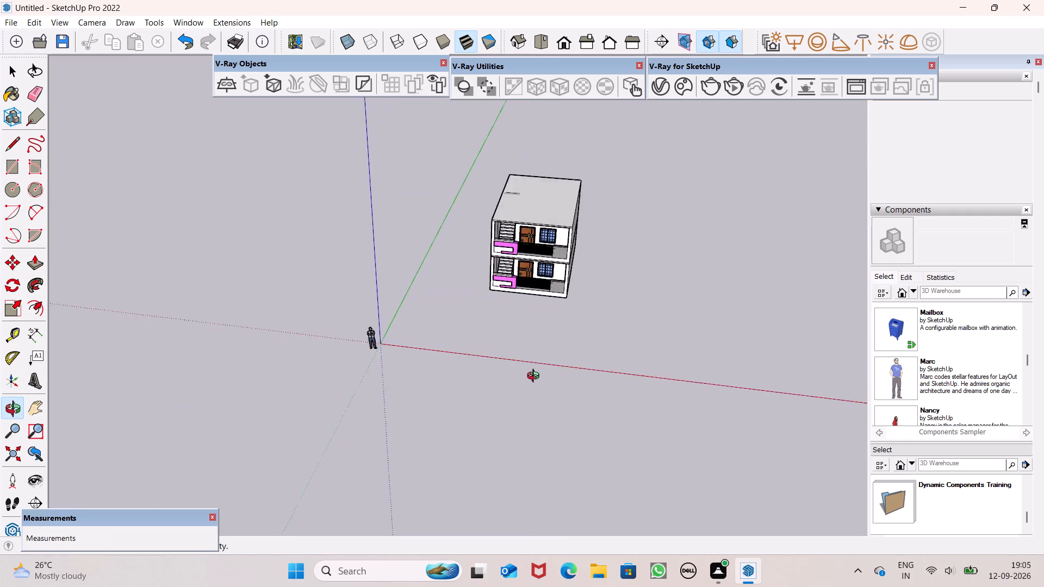
{"action": "middle_click_drag", "start_coordinate": [536, 377], "coordinate": [501, 275]}
{"action": "scroll", "coordinate": [495, 244], "scroll_direction": "up", "scroll_amount": 7}
{"action": "scroll", "coordinate": [591, 283], "scroll_direction": "up", "scroll_amount": 5}
{"action": "scroll", "coordinate": [591, 281], "scroll_direction": "down", "scroll_amount": 4}
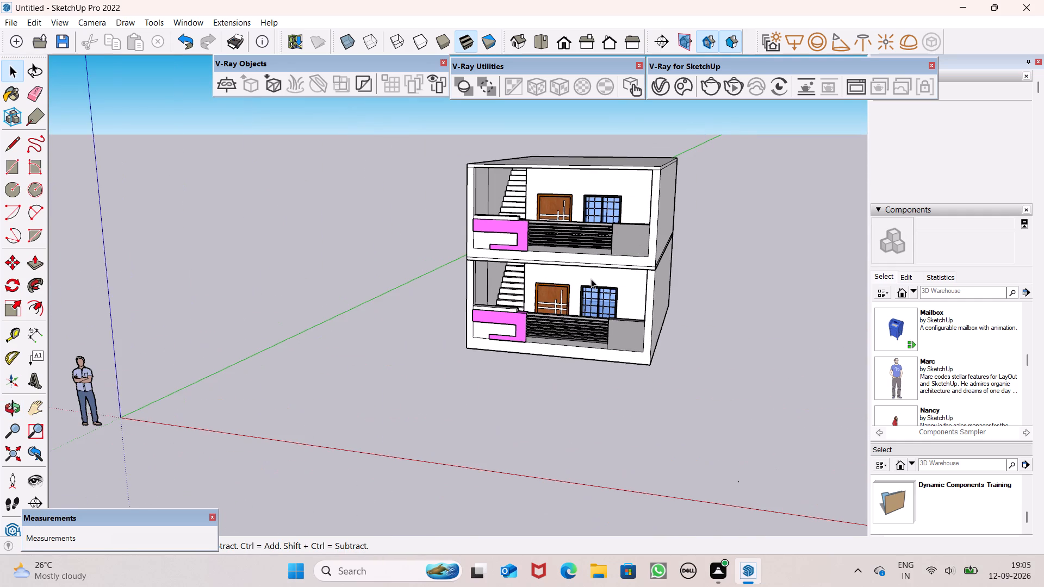
{"action": "middle_click_drag", "start_coordinate": [591, 279], "coordinate": [647, 321]}
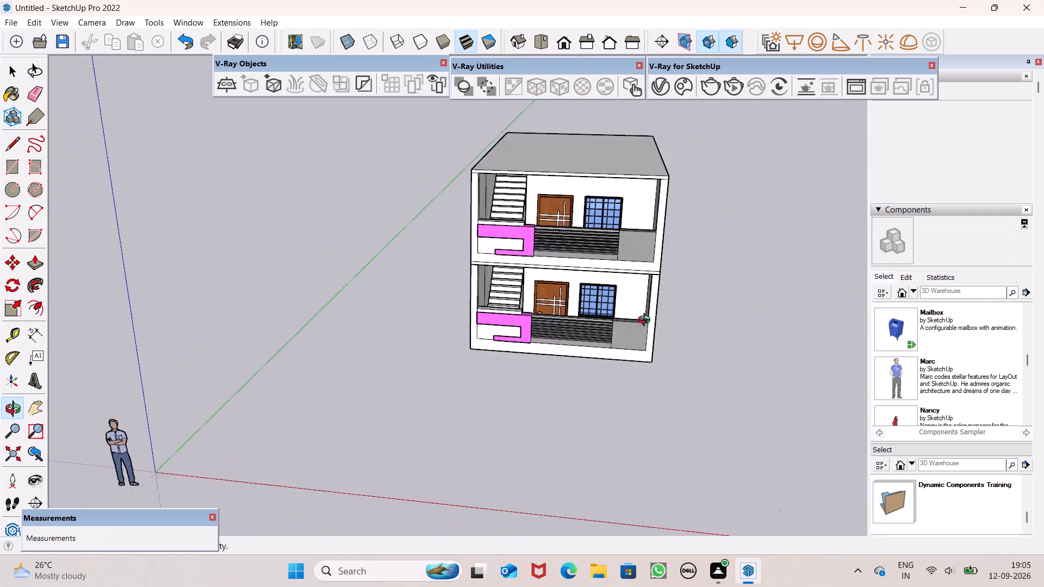
{"action": "middle_click_drag", "start_coordinate": [647, 321], "coordinate": [641, 279]}
{"action": "scroll", "coordinate": [588, 235], "scroll_direction": "up", "scroll_amount": 2}
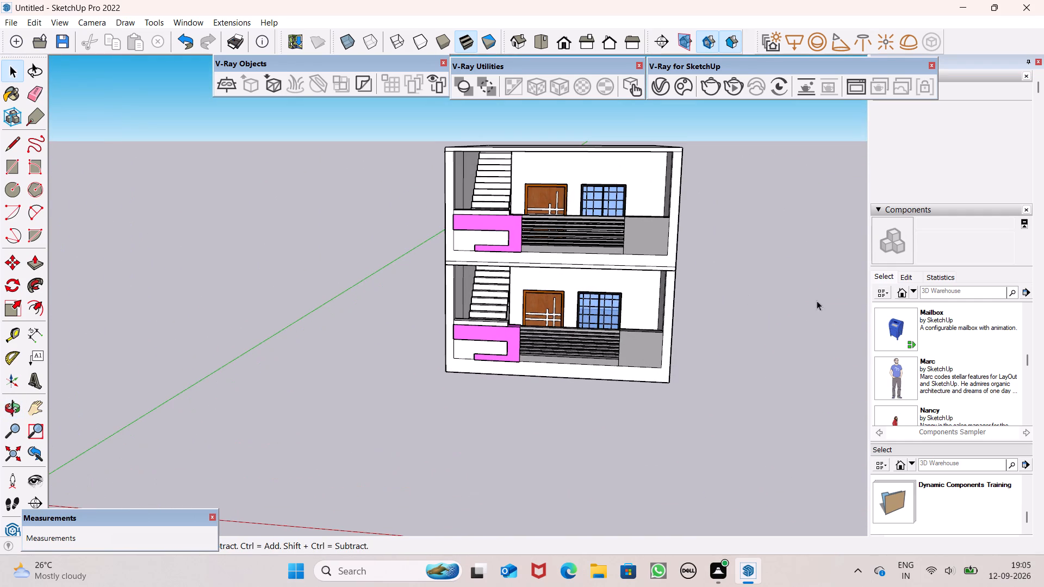
{"action": "scroll", "coordinate": [1021, 429], "scroll_direction": "down", "scroll_amount": 4}
{"action": "scroll", "coordinate": [948, 431], "scroll_direction": "down", "scroll_amount": 7}
{"action": "scroll", "coordinate": [936, 386], "scroll_direction": "down", "scroll_amount": 5}
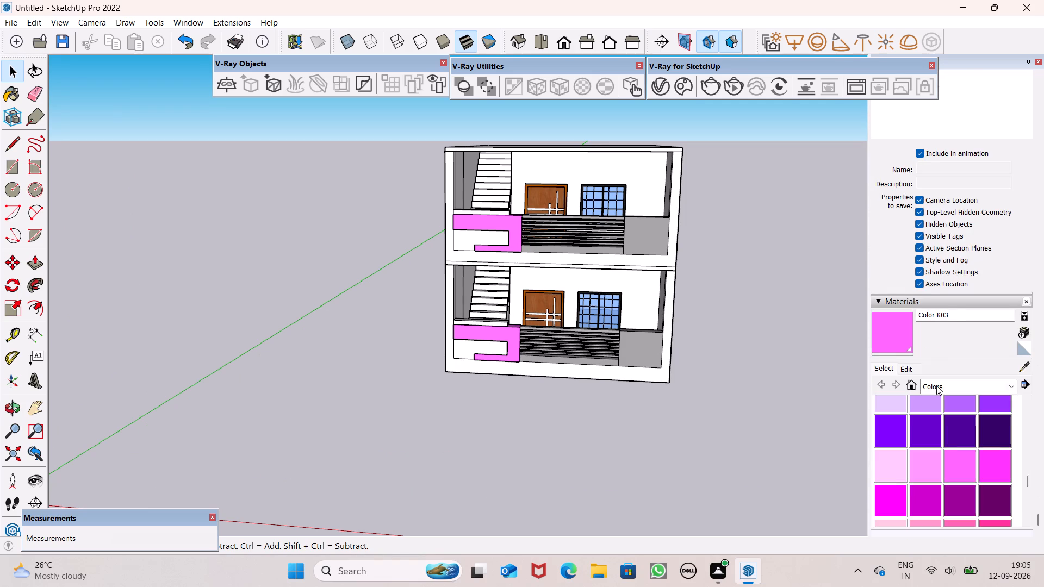
{"action": "scroll", "coordinate": [936, 385], "scroll_direction": "down", "scroll_amount": 2}
Examine the upper floor's roof and the front balconies from above and from the side.
{"action": "middle_click_drag", "start_coordinate": [643, 284], "coordinate": [442, 482]}
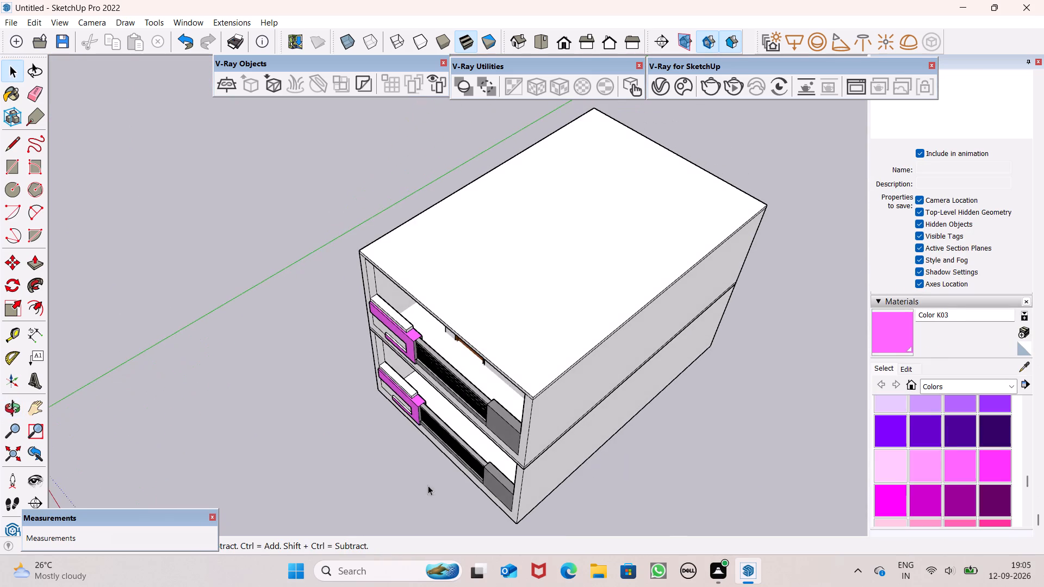
{"action": "scroll", "coordinate": [536, 332], "scroll_direction": "down", "scroll_amount": 5}
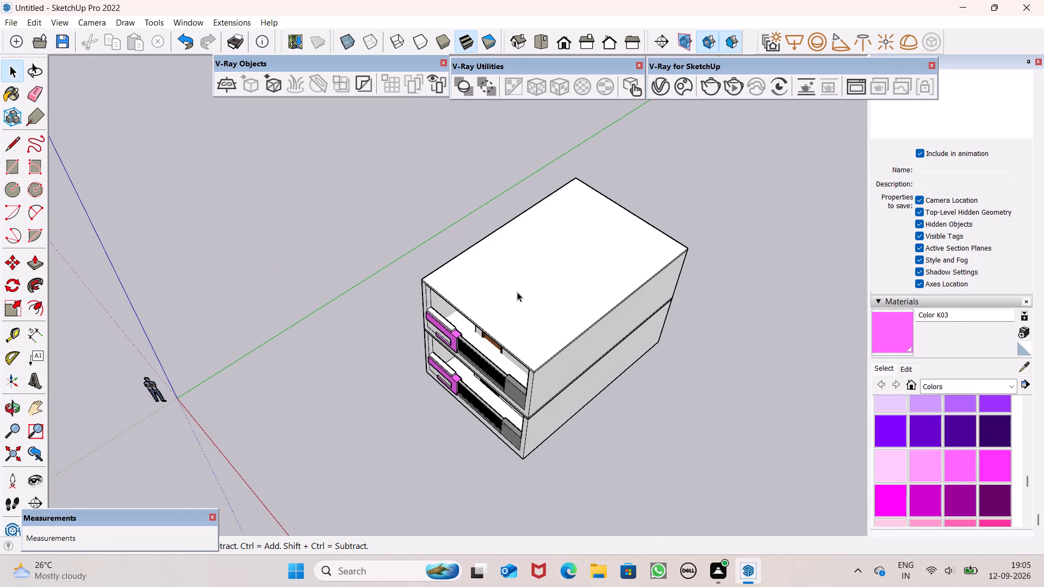
{"action": "scroll", "coordinate": [519, 289], "scroll_direction": "down", "scroll_amount": 4}
{"action": "middle_click_drag", "start_coordinate": [525, 328], "coordinate": [478, 414]}
{"action": "scroll", "coordinate": [509, 266], "scroll_direction": "up", "scroll_amount": 5}
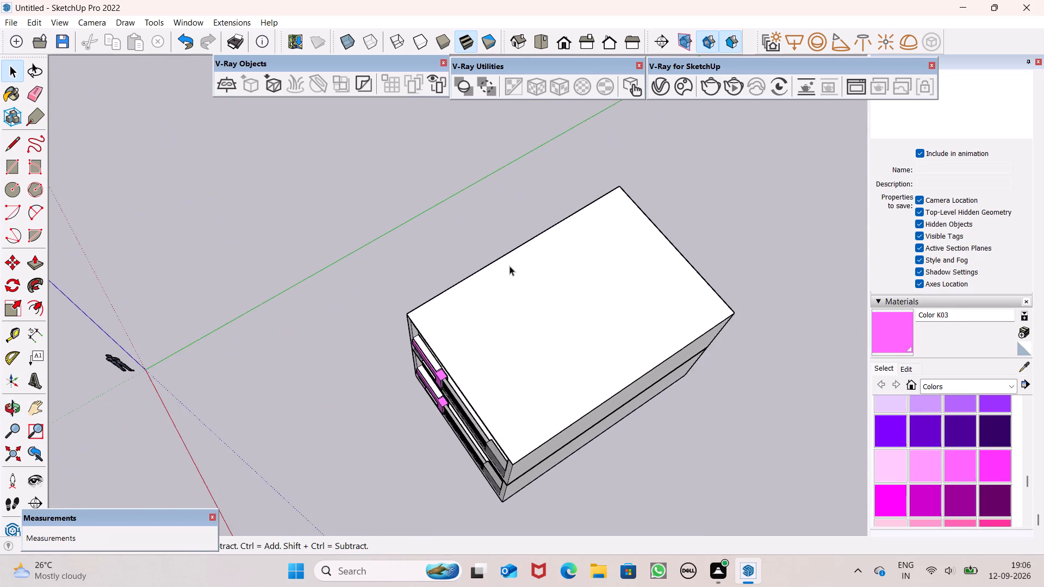
{"action": "scroll", "coordinate": [511, 271], "scroll_direction": "down", "scroll_amount": 4}
{"action": "middle_click_drag", "start_coordinate": [551, 317], "coordinate": [815, 230]}
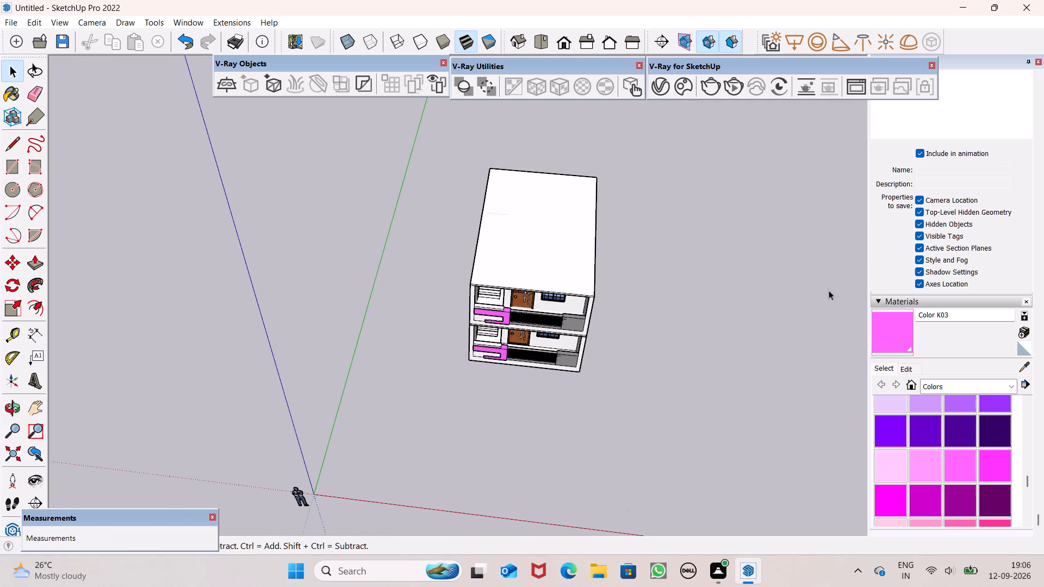
{"action": "left_click_drag", "start_coordinate": [897, 338], "coordinate": [835, 342]}
{"action": "scroll", "coordinate": [496, 290], "scroll_direction": "up", "scroll_amount": 7}
{"action": "scroll", "coordinate": [461, 335], "scroll_direction": "up", "scroll_amount": 3}
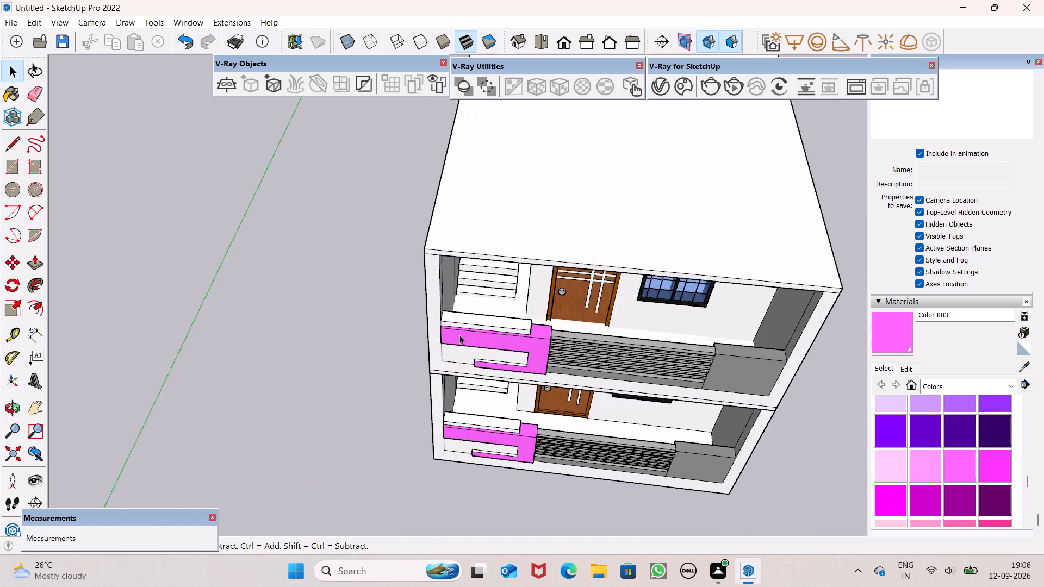
{"action": "scroll", "coordinate": [459, 335], "scroll_direction": "up", "scroll_amount": 3}
{"action": "scroll", "coordinate": [473, 313], "scroll_direction": "down", "scroll_amount": 5}
{"action": "scroll", "coordinate": [674, 260], "scroll_direction": "down", "scroll_amount": 11}
{"action": "middle_click_drag", "start_coordinate": [670, 264], "coordinate": [613, 374]}
{"action": "scroll", "coordinate": [670, 308], "scroll_direction": "down", "scroll_amount": 1}
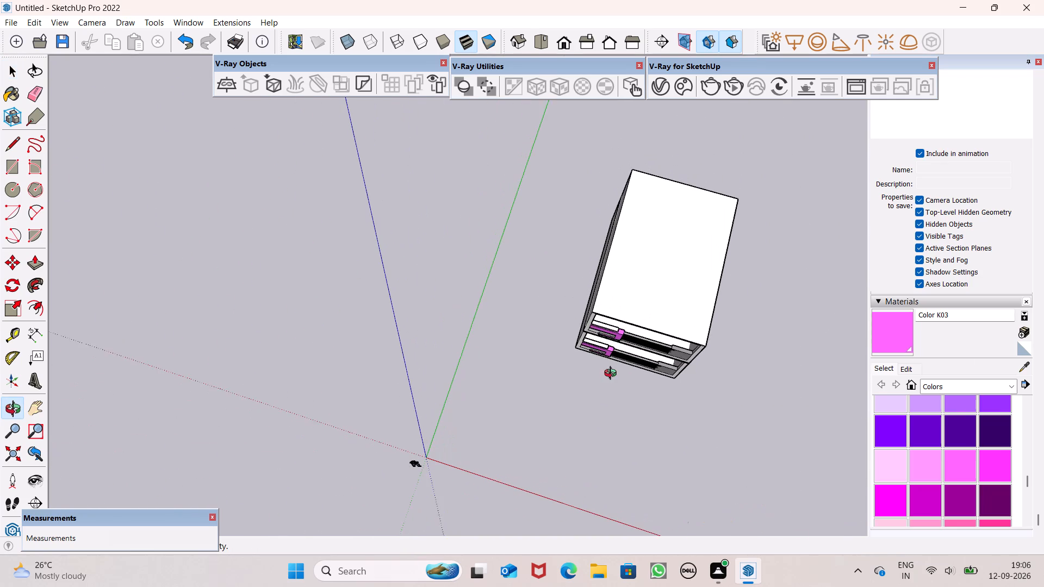
{"action": "middle_click_drag", "start_coordinate": [613, 374], "coordinate": [614, 369]}
{"action": "left_click", "coordinate": [759, 254]}
{"action": "key", "text": "space"}
{"action": "scroll", "coordinate": [747, 232], "scroll_direction": "up", "scroll_amount": 3}
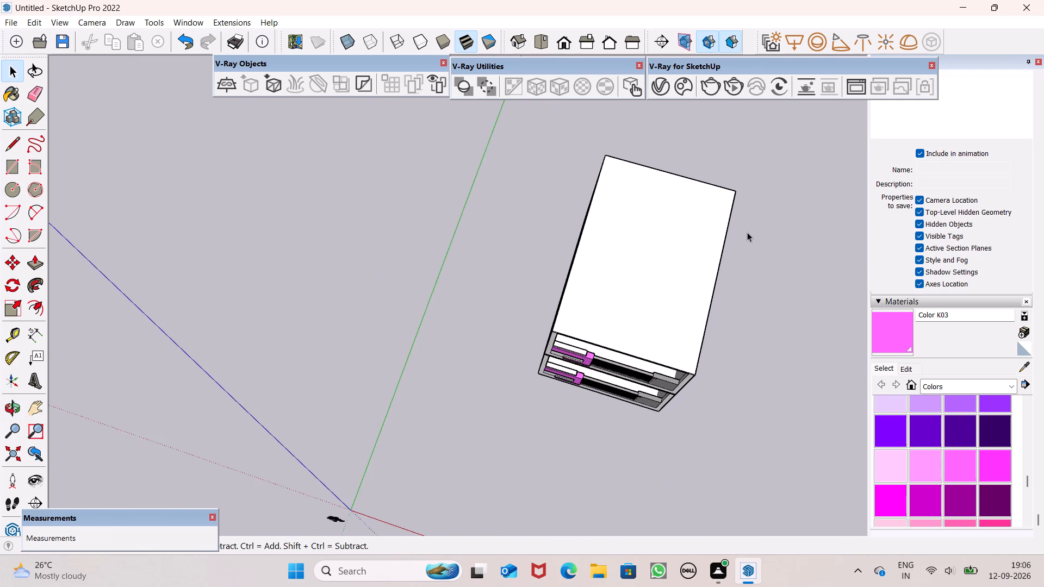
{"action": "scroll", "coordinate": [692, 216], "scroll_direction": "down", "scroll_amount": 1}
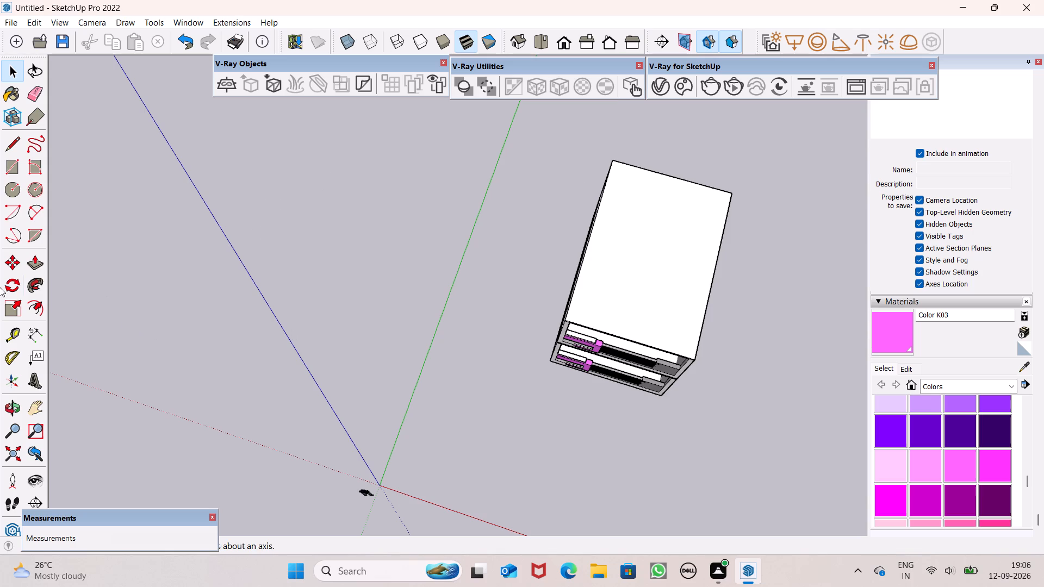
Offset the outline of the upper floor's roof face.
{"action": "left_click", "coordinate": [37, 310]}
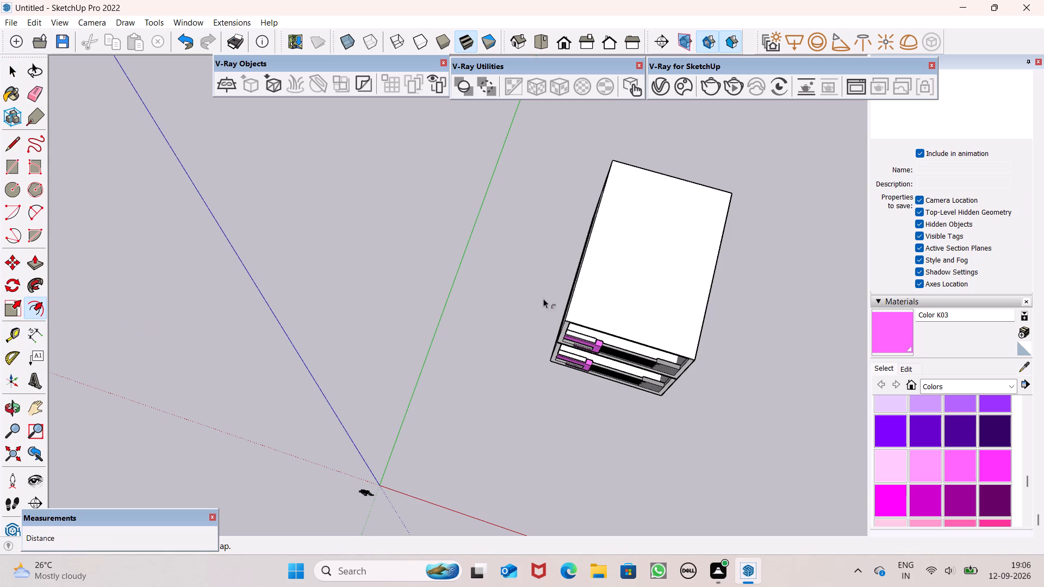
{"action": "scroll", "coordinate": [654, 276], "scroll_direction": "up", "scroll_amount": 3}
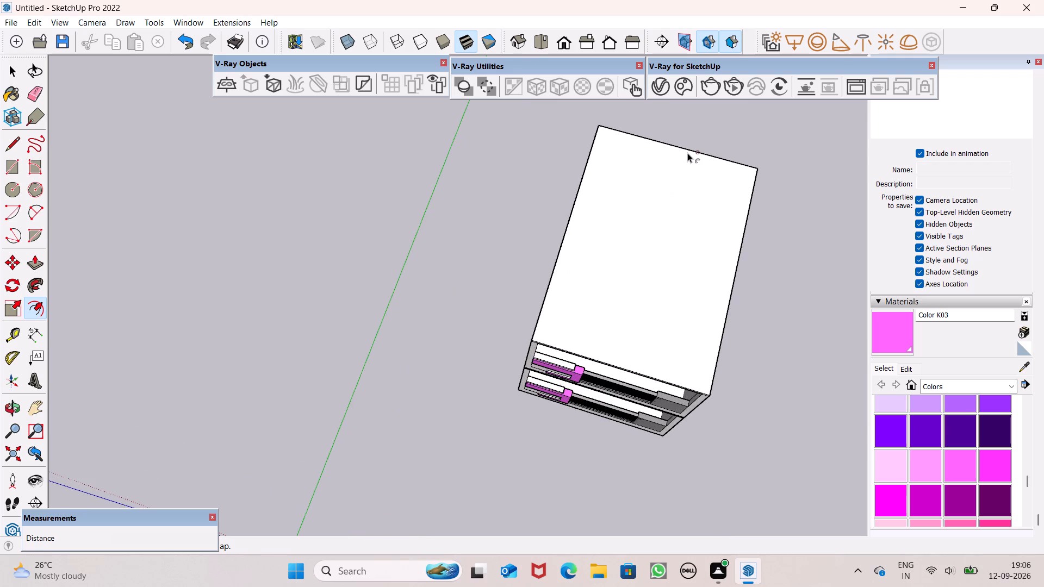
Explode the upper storey group so its roof face can be edited directly.
{"action": "key", "text": "space"}
{"action": "left_click", "coordinate": [655, 186]}
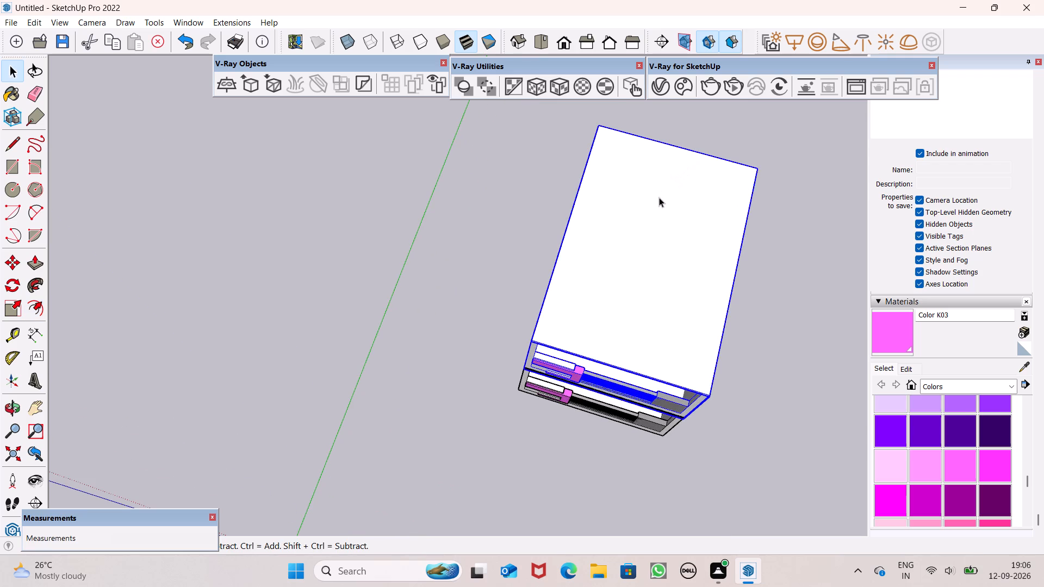
{"action": "right_click", "coordinate": [659, 197]}
{"action": "left_click", "coordinate": [712, 285]}
{"action": "key", "text": "space"}
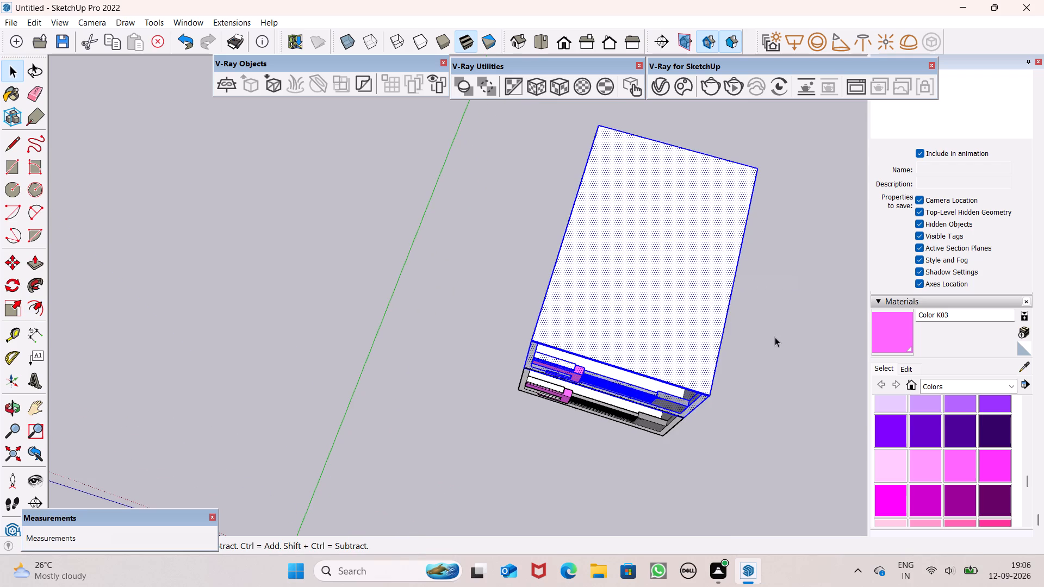
{"action": "left_click", "coordinate": [772, 331]}
{"action": "left_click", "coordinate": [676, 310]}
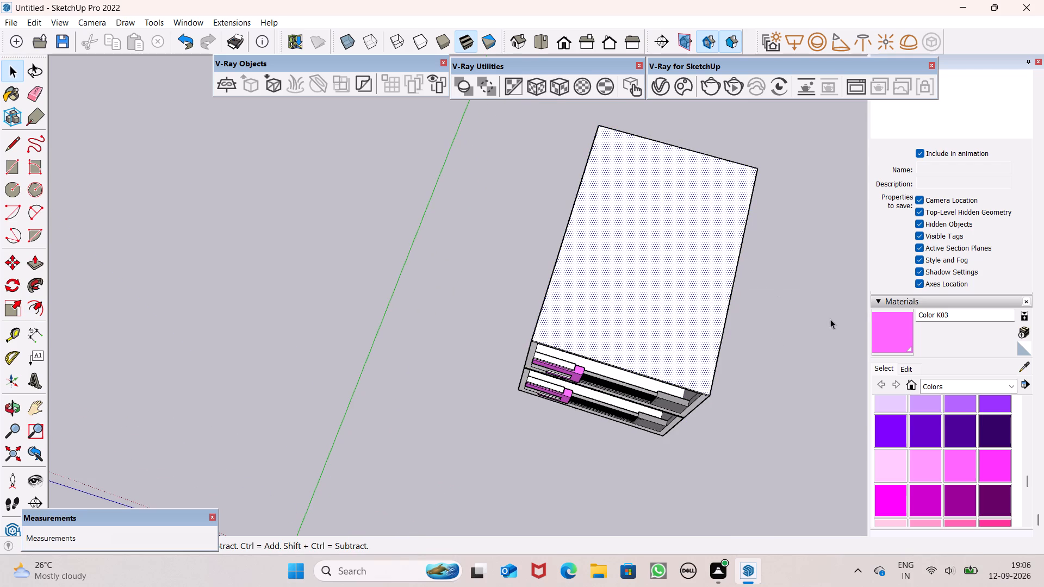
{"action": "left_click", "coordinate": [830, 319]}
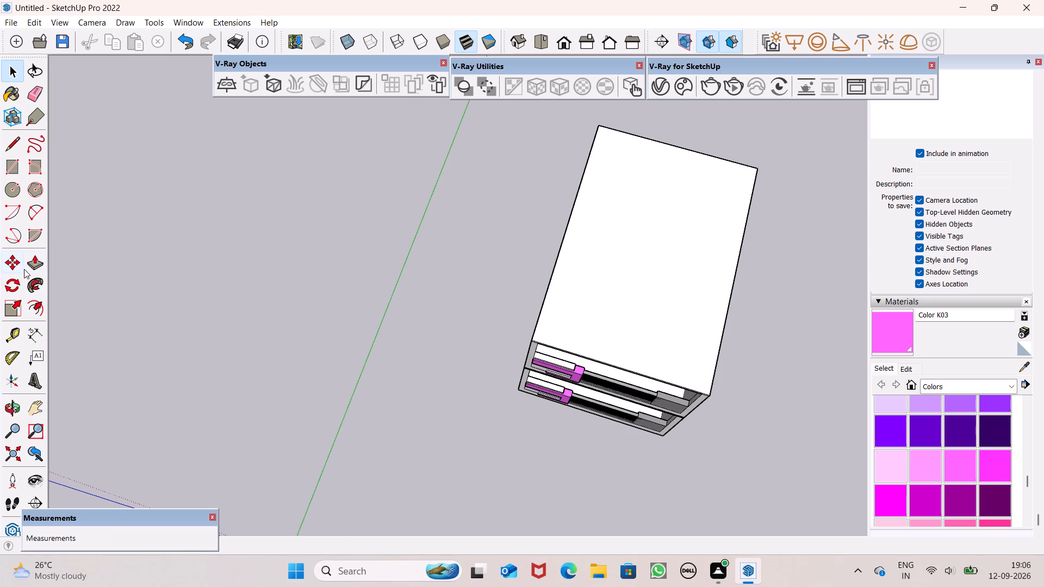
Offset the roof face's outline inward by 9" to form a border around the roof.
{"action": "left_click", "coordinate": [29, 305]}
{"action": "left_click", "coordinate": [641, 152]}
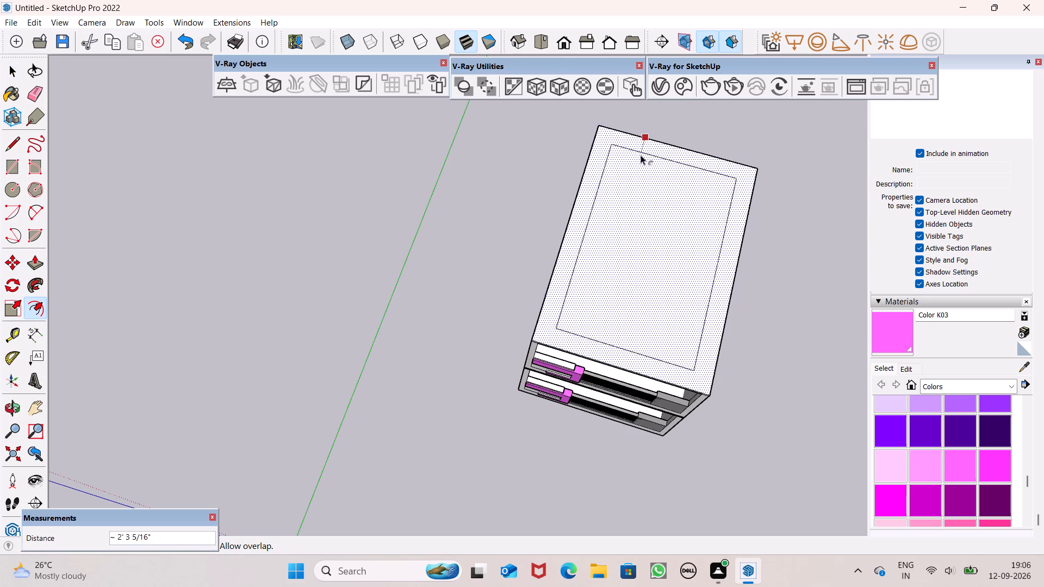
{"action": "type", "text": "9\""}
{"action": "key", "text": "Return"}
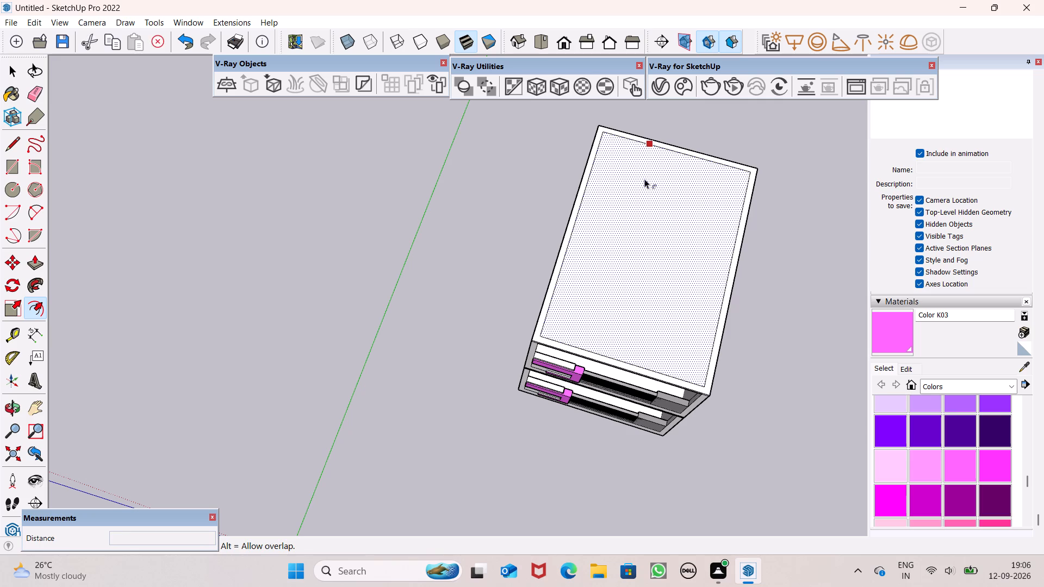
{"action": "key", "text": "space"}
Push/Pull the roof's border face up 5' to form a parapet wall.
{"action": "scroll", "coordinate": [784, 358], "scroll_direction": "down", "scroll_amount": 2}
{"action": "middle_click_drag", "start_coordinate": [774, 367], "coordinate": [687, 260]}
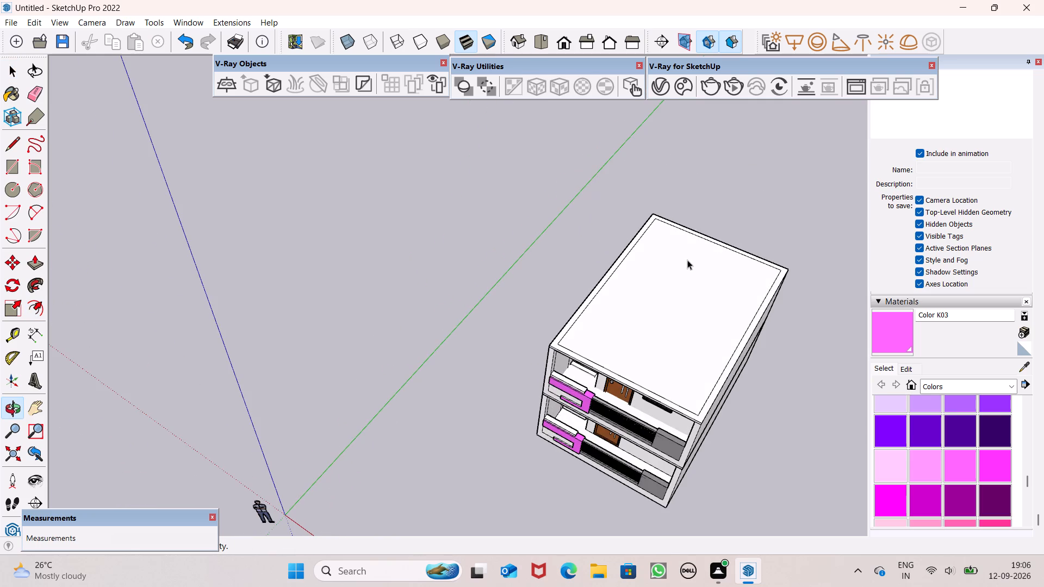
{"action": "middle_click_drag", "start_coordinate": [687, 260], "coordinate": [687, 260]}
{"action": "key", "text": "space"}
{"action": "scroll", "coordinate": [685, 352], "scroll_direction": "down", "scroll_amount": 5}
{"action": "middle_click_drag", "start_coordinate": [756, 411], "coordinate": [761, 265]}
{"action": "scroll", "coordinate": [739, 363], "scroll_direction": "up", "scroll_amount": 3}
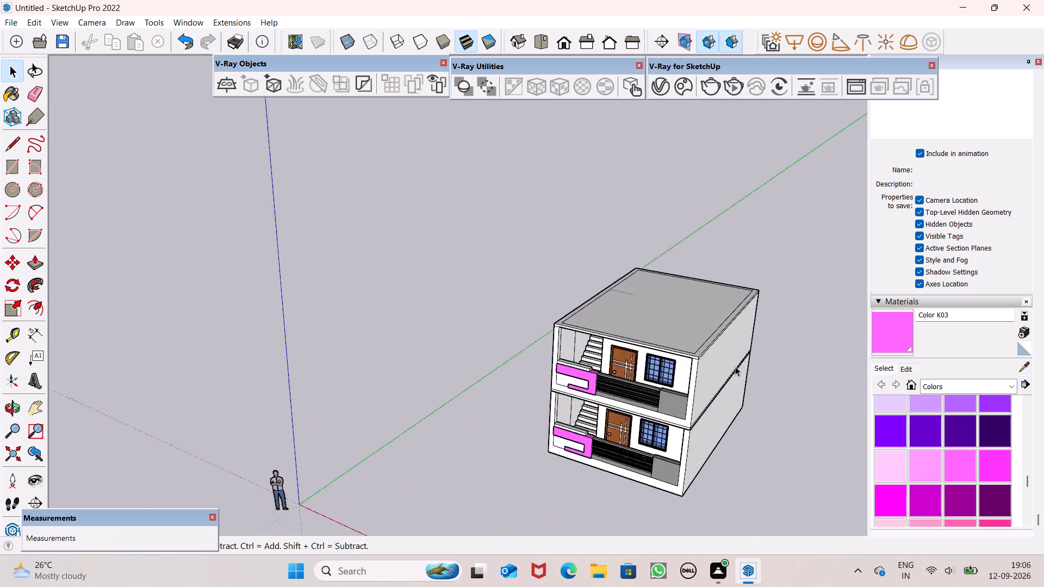
{"action": "scroll", "coordinate": [735, 366], "scroll_direction": "up", "scroll_amount": 4}
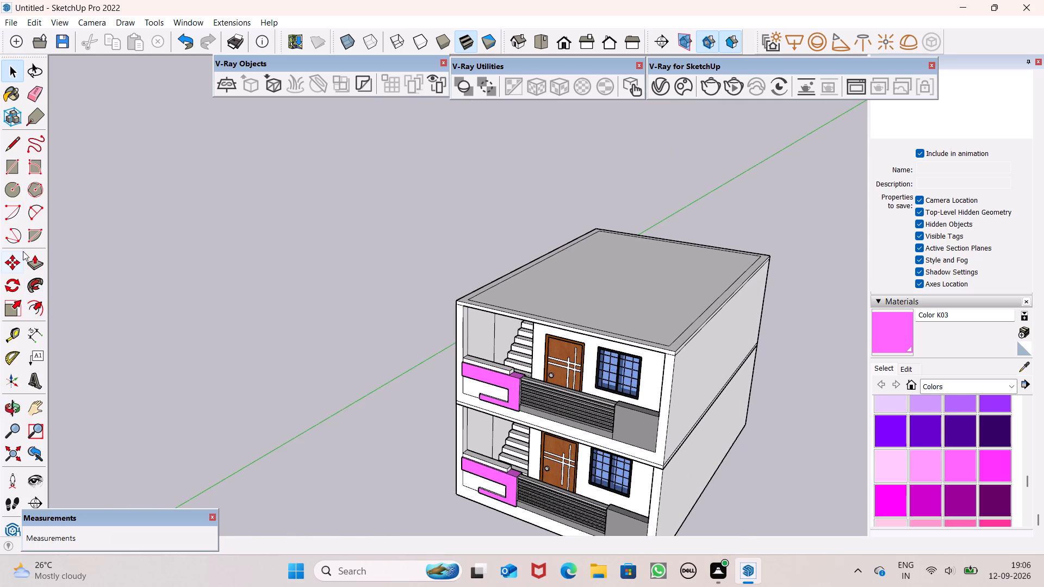
{"action": "left_click", "coordinate": [36, 266]}
{"action": "scroll", "coordinate": [693, 338], "scroll_direction": "up", "scroll_amount": 5}
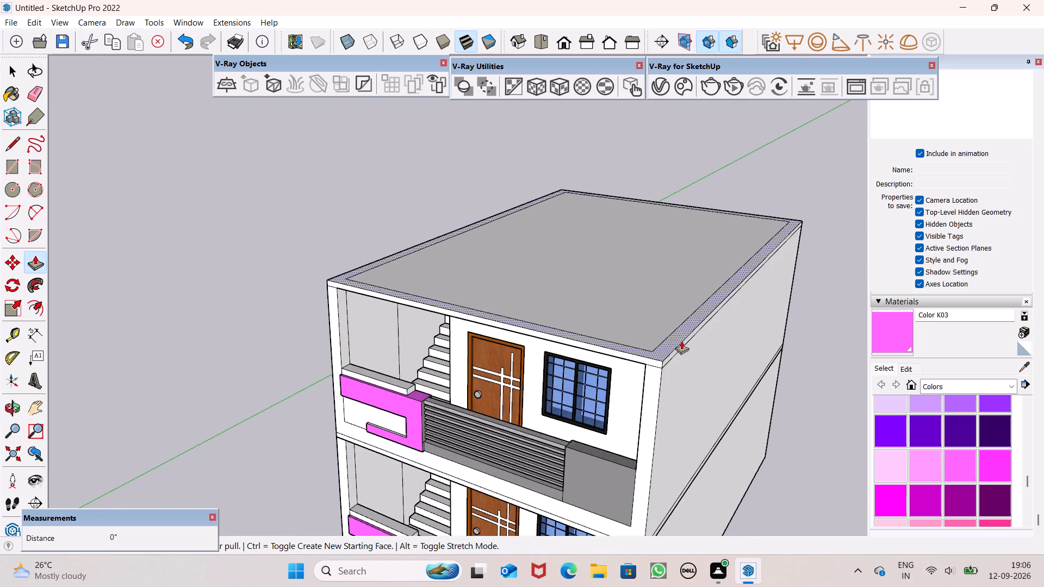
{"action": "scroll", "coordinate": [681, 331], "scroll_direction": "down", "scroll_amount": 8}
{"action": "middle_click_drag", "start_coordinate": [700, 372], "coordinate": [628, 467]}
{"action": "scroll", "coordinate": [639, 373], "scroll_direction": "up", "scroll_amount": 8}
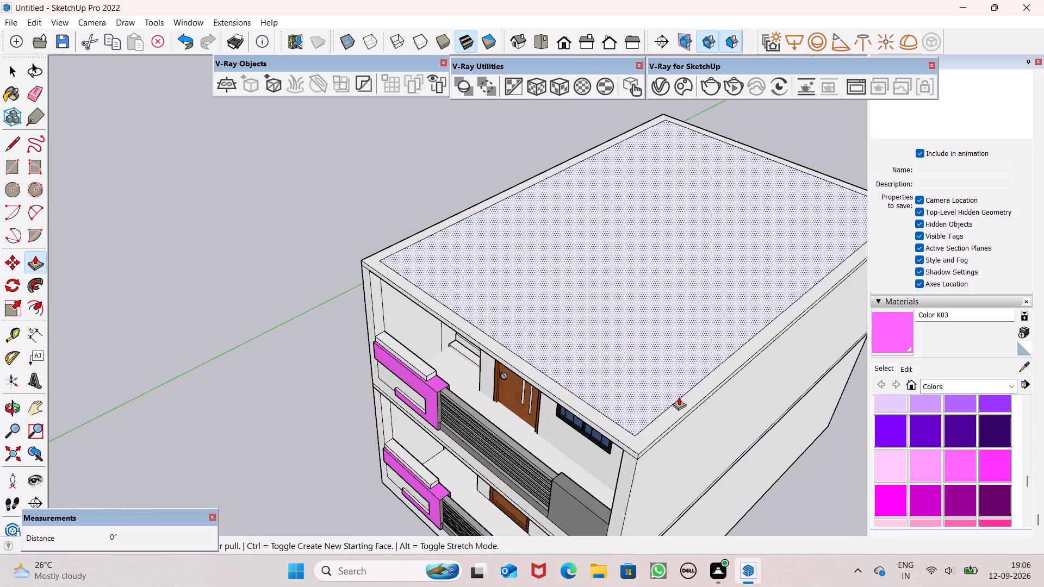
{"action": "scroll", "coordinate": [651, 332], "scroll_direction": "down", "scroll_amount": 4}
{"action": "middle_click_drag", "start_coordinate": [666, 419], "coordinate": [617, 471]}
{"action": "scroll", "coordinate": [614, 465], "scroll_direction": "up", "scroll_amount": 7}
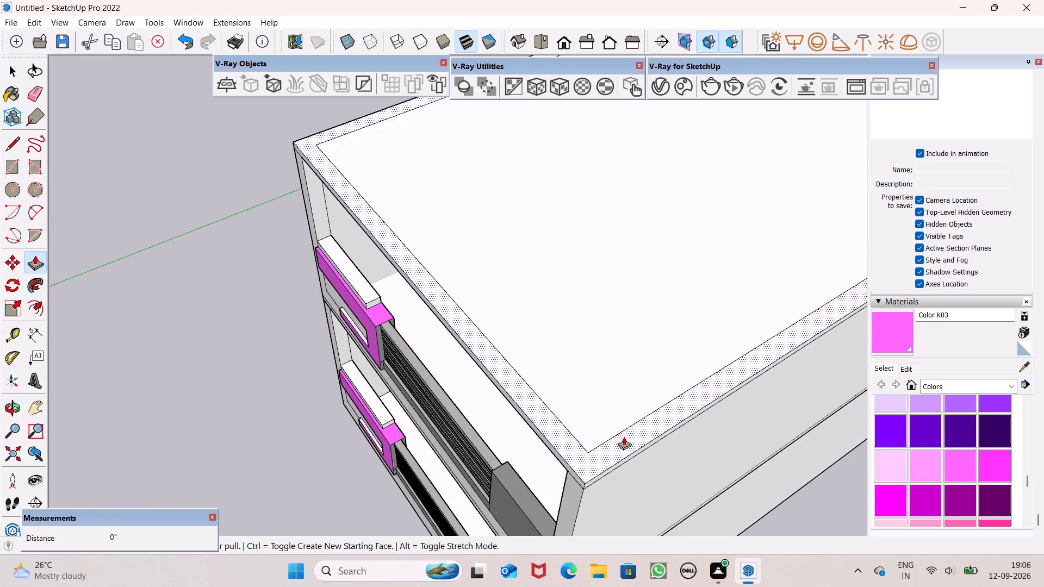
{"action": "scroll", "coordinate": [587, 469], "scroll_direction": "down", "scroll_amount": 2}
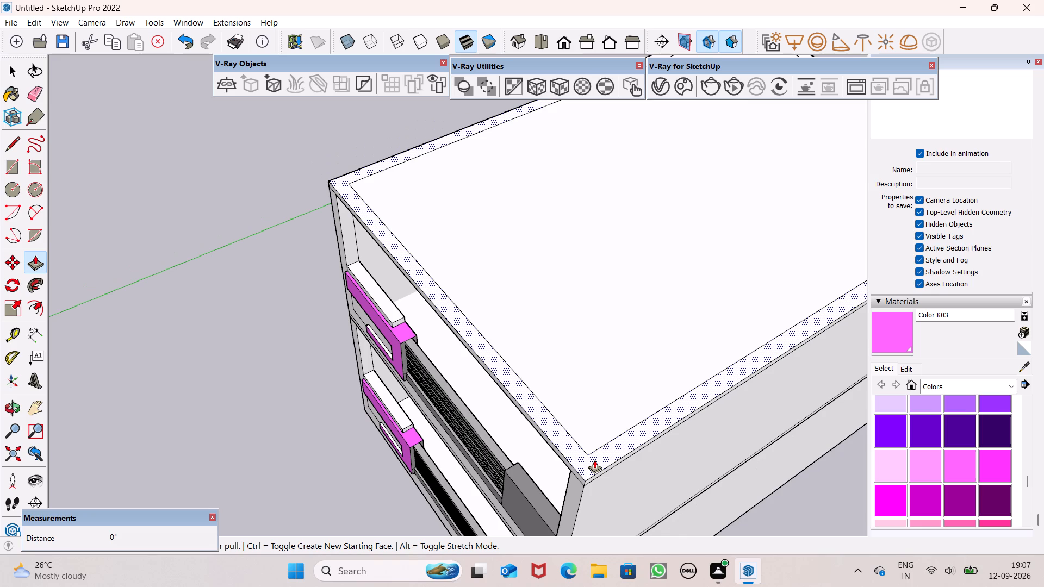
{"action": "left_click_drag", "start_coordinate": [583, 461], "coordinate": [585, 372]}
{"action": "type", "text": "5'"}
{"action": "key", "text": "Return"}
Examine the parapet, roof and building front from several angles.
{"action": "scroll", "coordinate": [593, 401], "scroll_direction": "down", "scroll_amount": 2}
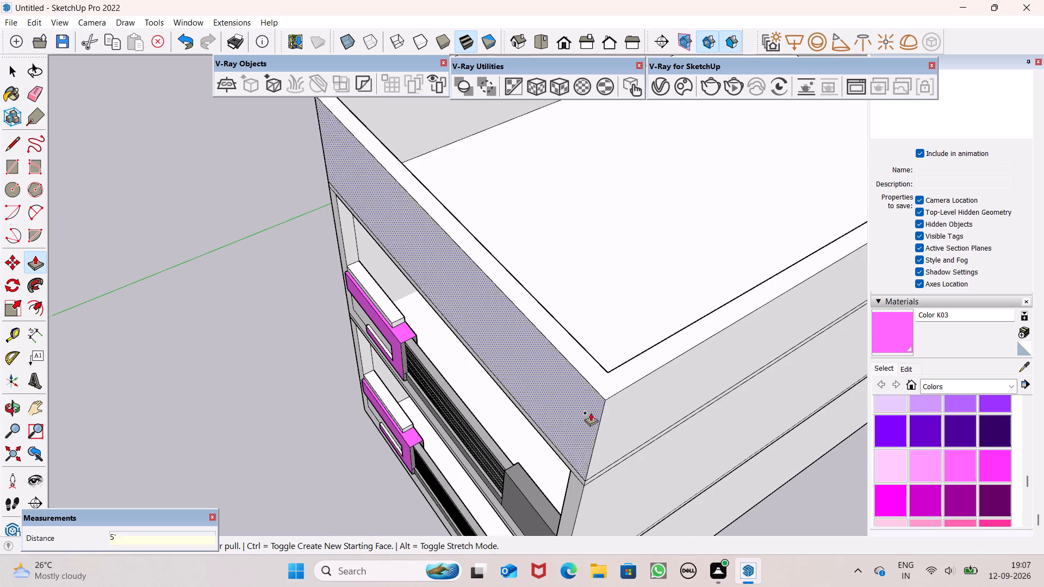
{"action": "scroll", "coordinate": [591, 413], "scroll_direction": "down", "scroll_amount": 12}
{"action": "middle_click_drag", "start_coordinate": [616, 429], "coordinate": [804, 313]}
{"action": "scroll", "coordinate": [663, 329], "scroll_direction": "up", "scroll_amount": 3}
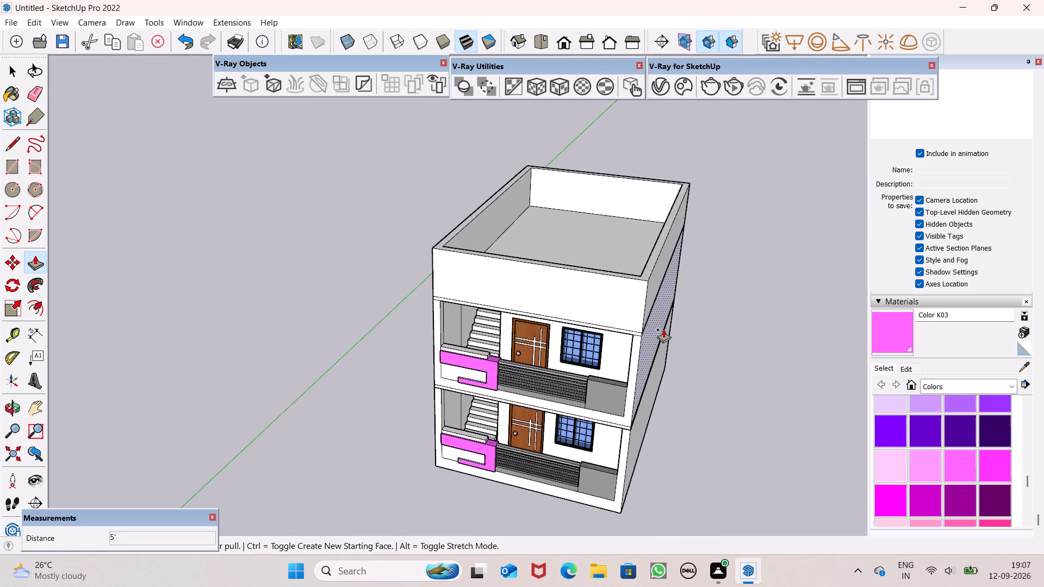
{"action": "middle_click_drag", "start_coordinate": [666, 331], "coordinate": [738, 321]}
{"action": "scroll", "coordinate": [680, 343], "scroll_direction": "down", "scroll_amount": 1}
{"action": "key", "text": "space"}
{"action": "scroll", "coordinate": [646, 303], "scroll_direction": "up", "scroll_amount": 2}
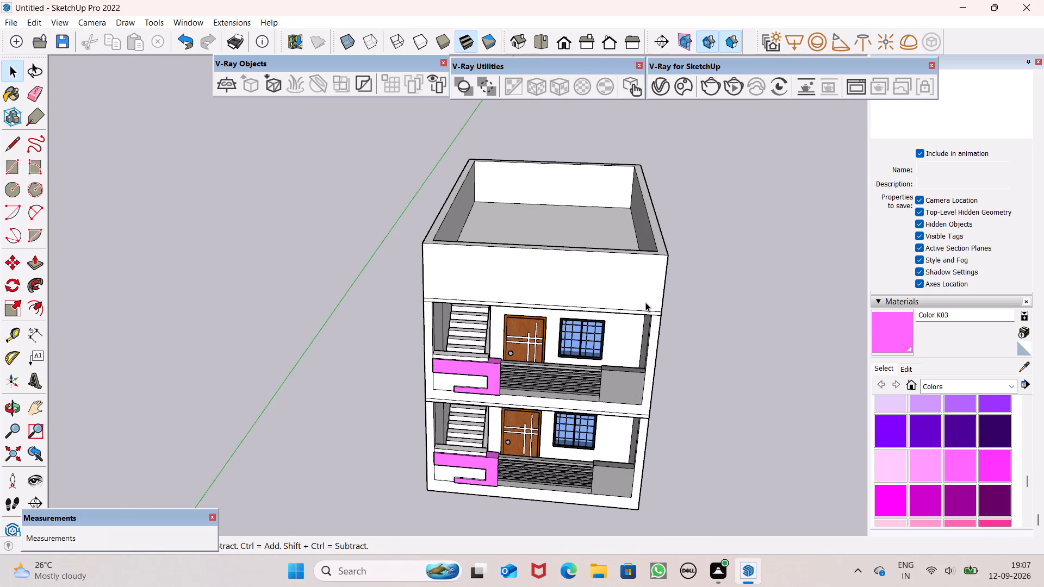
{"action": "middle_click_drag", "start_coordinate": [434, 280], "coordinate": [400, 403]}
{"action": "scroll", "coordinate": [410, 339], "scroll_direction": "up", "scroll_amount": 4}
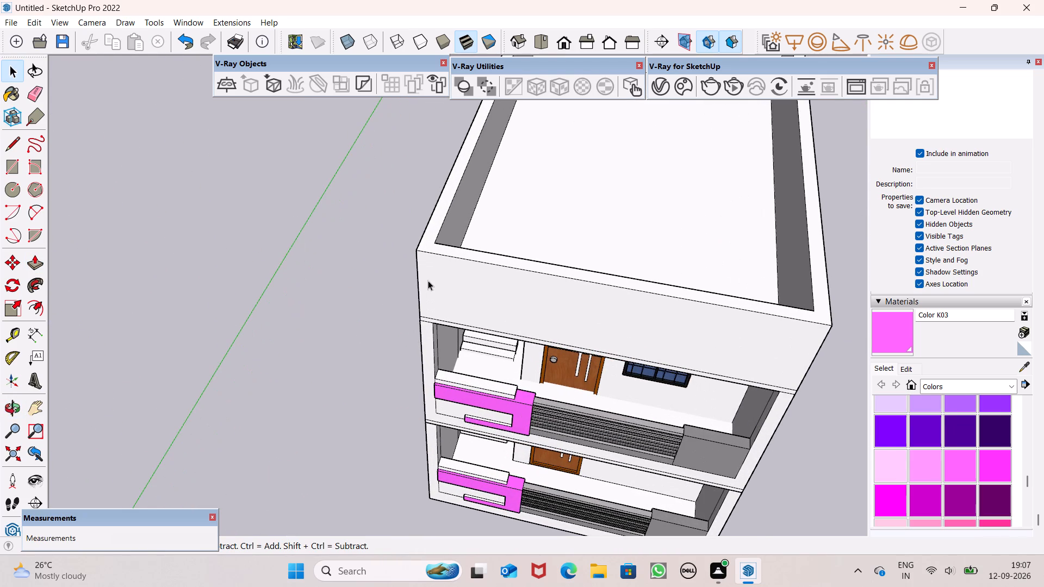
{"action": "scroll", "coordinate": [359, 230], "scroll_direction": "down", "scroll_amount": 1}
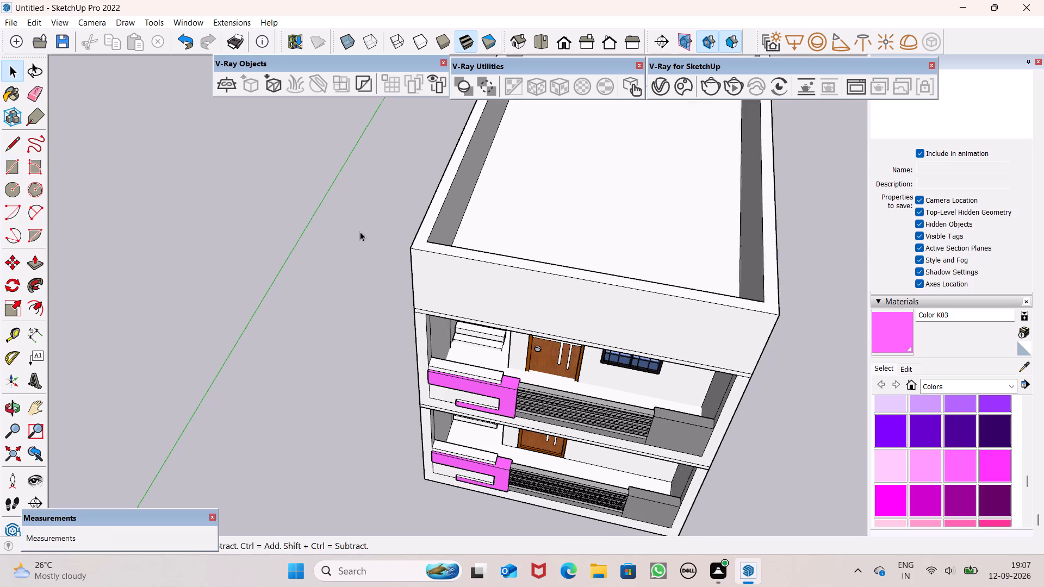
{"action": "scroll", "coordinate": [360, 232], "scroll_direction": "down", "scroll_amount": 1}
{"action": "middle_click_drag", "start_coordinate": [502, 330], "coordinate": [515, 314]}
{"action": "scroll", "coordinate": [532, 278], "scroll_direction": "down", "scroll_amount": 3}
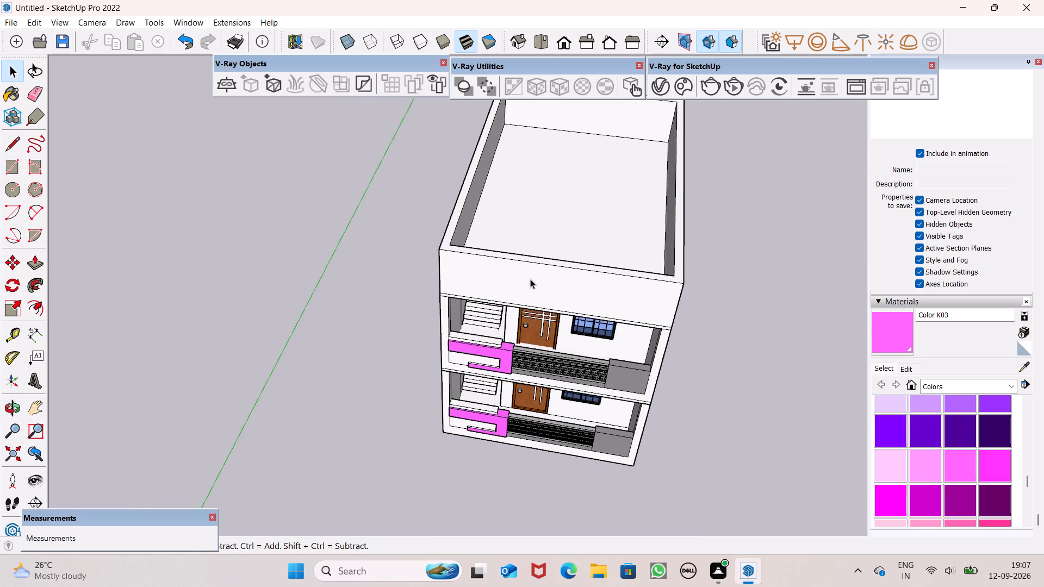
{"action": "middle_click_drag", "start_coordinate": [539, 299], "coordinate": [520, 345]}
{"action": "scroll", "coordinate": [453, 239], "scroll_direction": "up", "scroll_amount": 2}
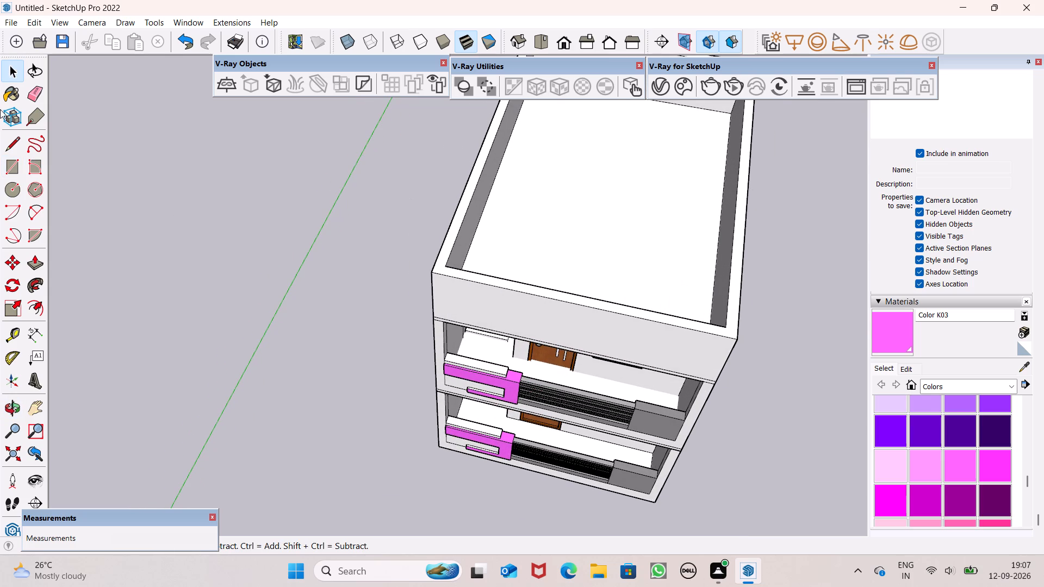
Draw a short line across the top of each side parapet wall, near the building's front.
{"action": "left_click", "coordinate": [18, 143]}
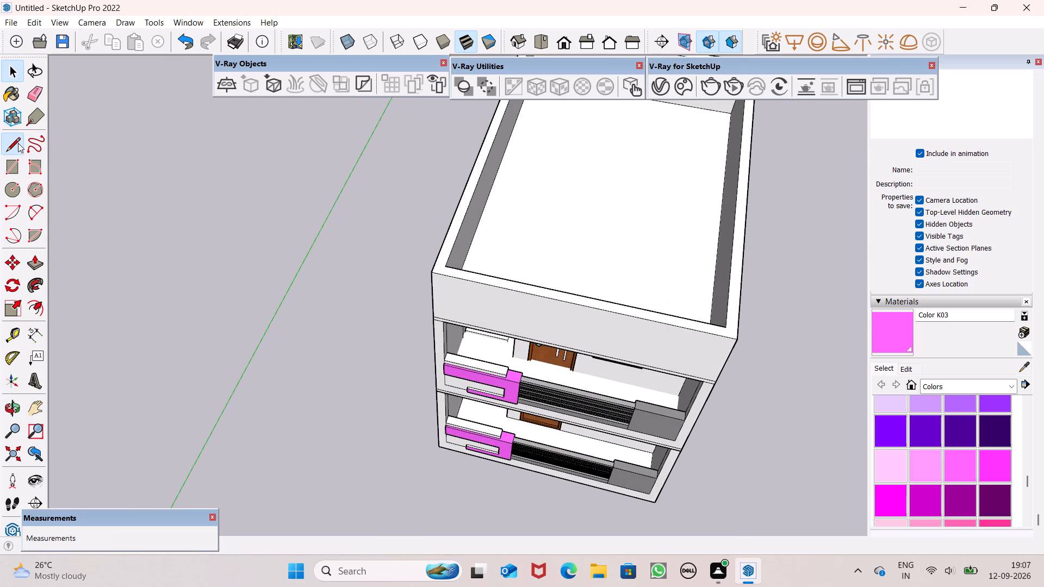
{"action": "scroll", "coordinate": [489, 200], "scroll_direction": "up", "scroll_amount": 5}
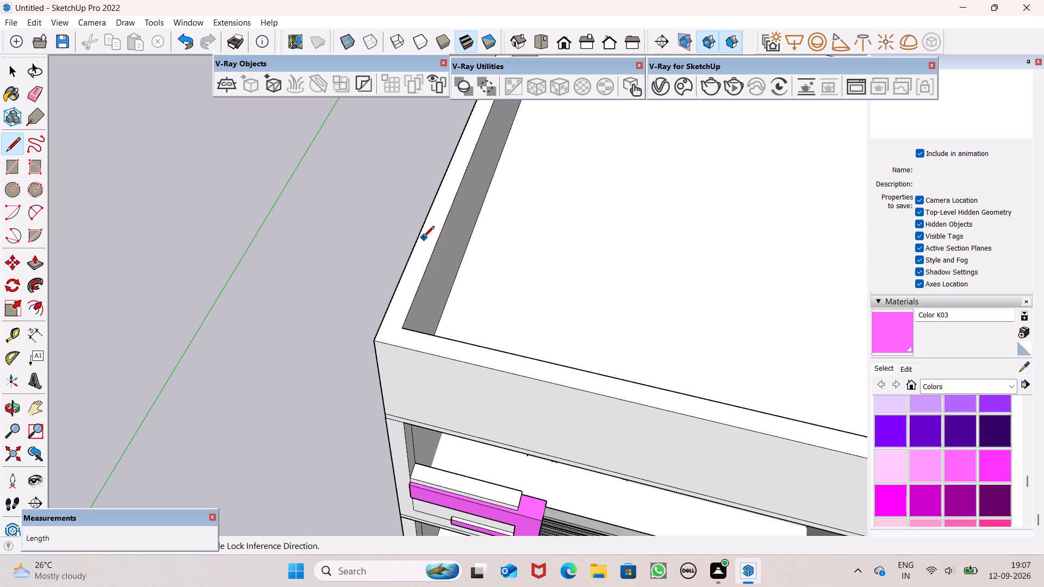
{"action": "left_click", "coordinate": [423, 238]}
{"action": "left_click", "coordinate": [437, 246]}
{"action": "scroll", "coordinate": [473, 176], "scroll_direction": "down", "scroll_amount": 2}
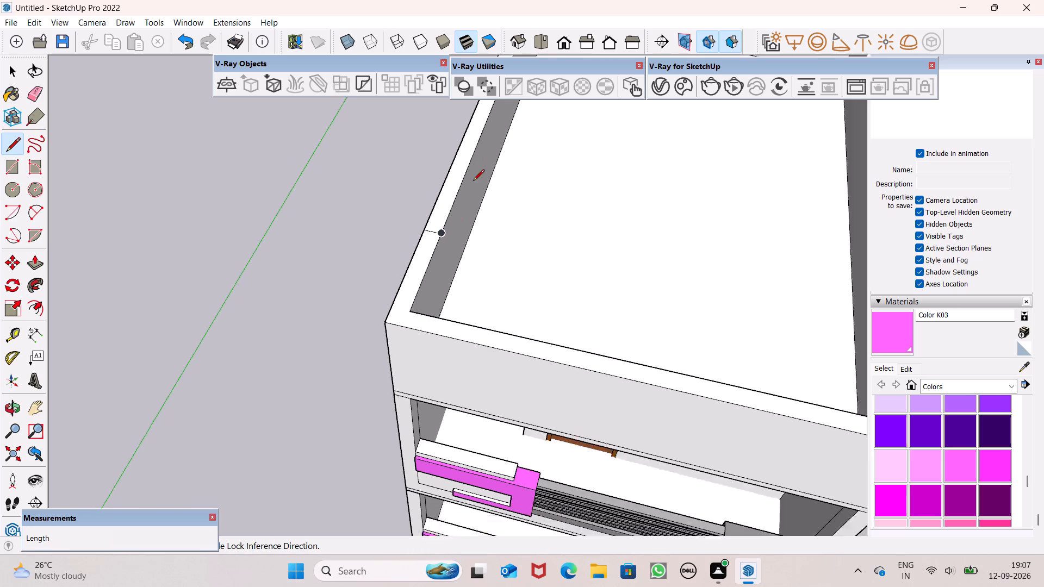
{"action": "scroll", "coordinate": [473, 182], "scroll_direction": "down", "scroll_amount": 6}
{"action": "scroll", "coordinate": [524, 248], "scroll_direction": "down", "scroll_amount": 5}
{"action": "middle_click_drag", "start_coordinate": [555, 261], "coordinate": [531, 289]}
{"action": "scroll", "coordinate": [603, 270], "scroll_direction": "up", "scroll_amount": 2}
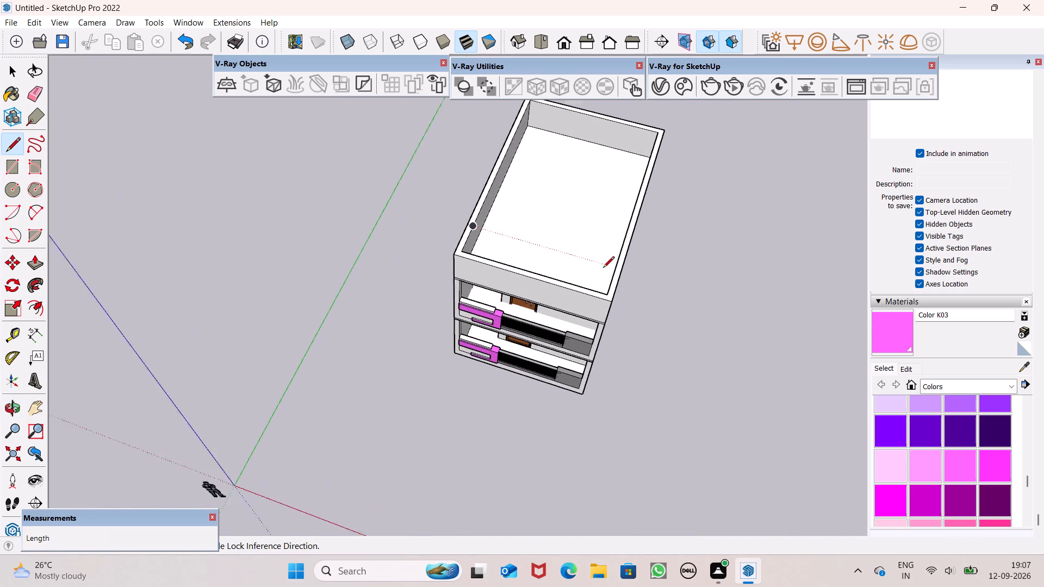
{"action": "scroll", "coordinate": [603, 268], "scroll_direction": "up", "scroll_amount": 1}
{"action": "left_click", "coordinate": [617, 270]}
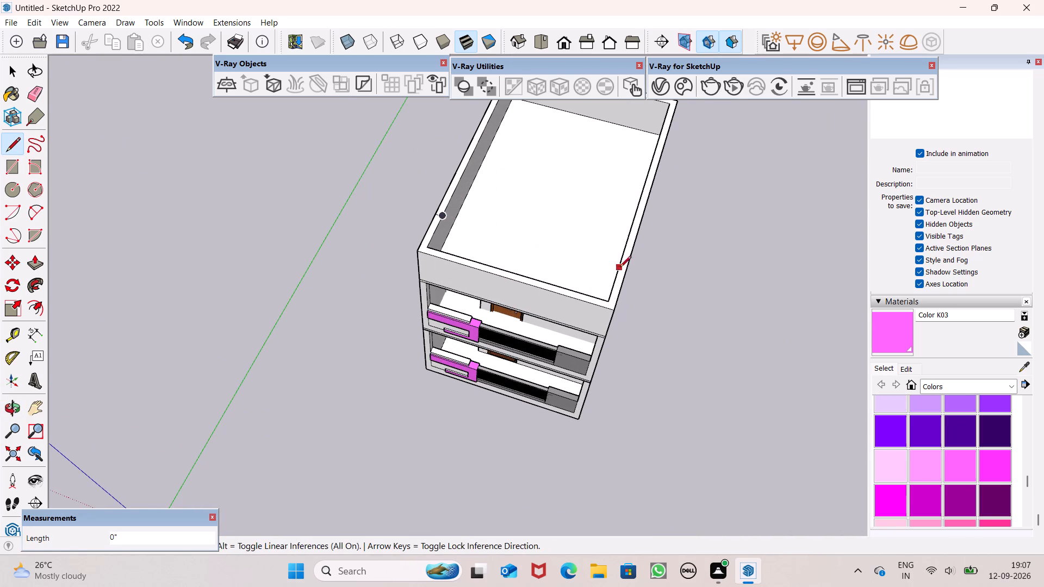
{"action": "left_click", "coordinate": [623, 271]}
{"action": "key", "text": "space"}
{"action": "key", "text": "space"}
Examine the building's front and sides, and the lines across the parapet top, from several angles.
{"action": "scroll", "coordinate": [646, 249], "scroll_direction": "down", "scroll_amount": 3}
{"action": "middle_click_drag", "start_coordinate": [644, 265], "coordinate": [644, 272]}
{"action": "scroll", "coordinate": [644, 271], "scroll_direction": "down", "scroll_amount": 1}
{"action": "middle_click_drag", "start_coordinate": [644, 272], "coordinate": [689, 191]}
{"action": "scroll", "coordinate": [689, 188], "scroll_direction": "up", "scroll_amount": 1}
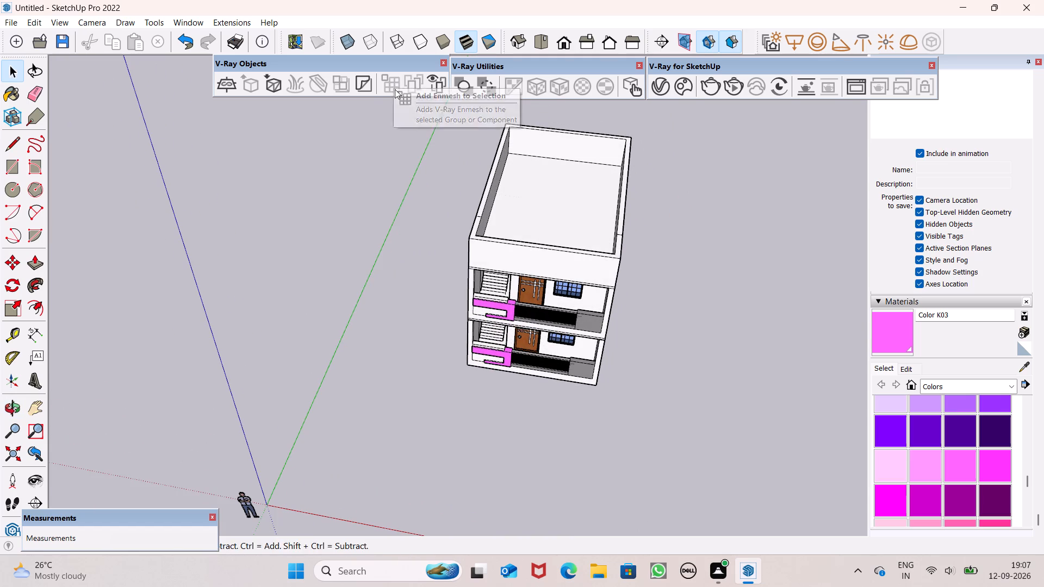
{"action": "scroll", "coordinate": [373, 233], "scroll_direction": "down", "scroll_amount": 1}
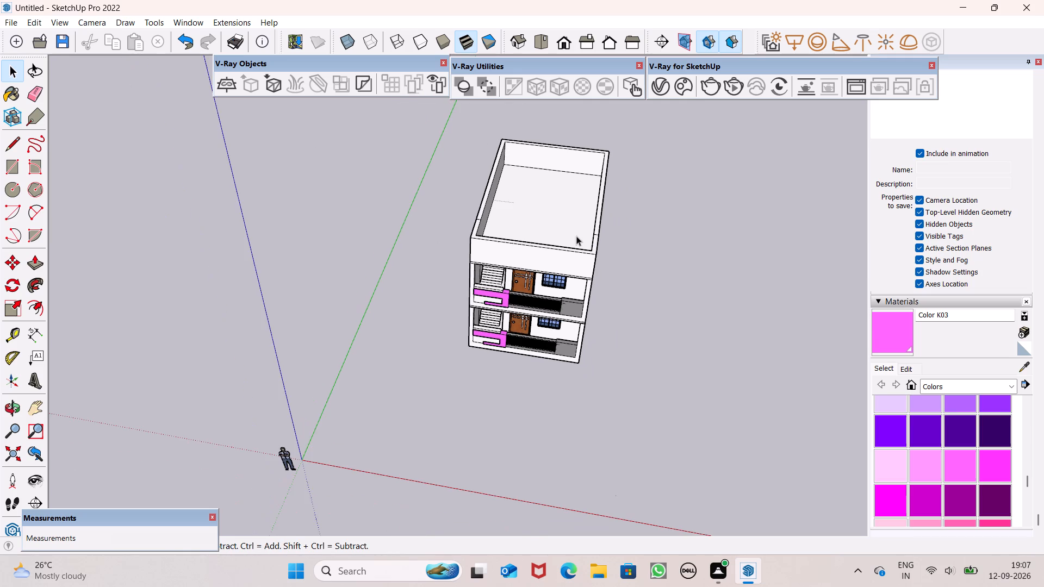
{"action": "scroll", "coordinate": [576, 236], "scroll_direction": "down", "scroll_amount": 1}
{"action": "middle_click_drag", "start_coordinate": [602, 263], "coordinate": [810, 162]}
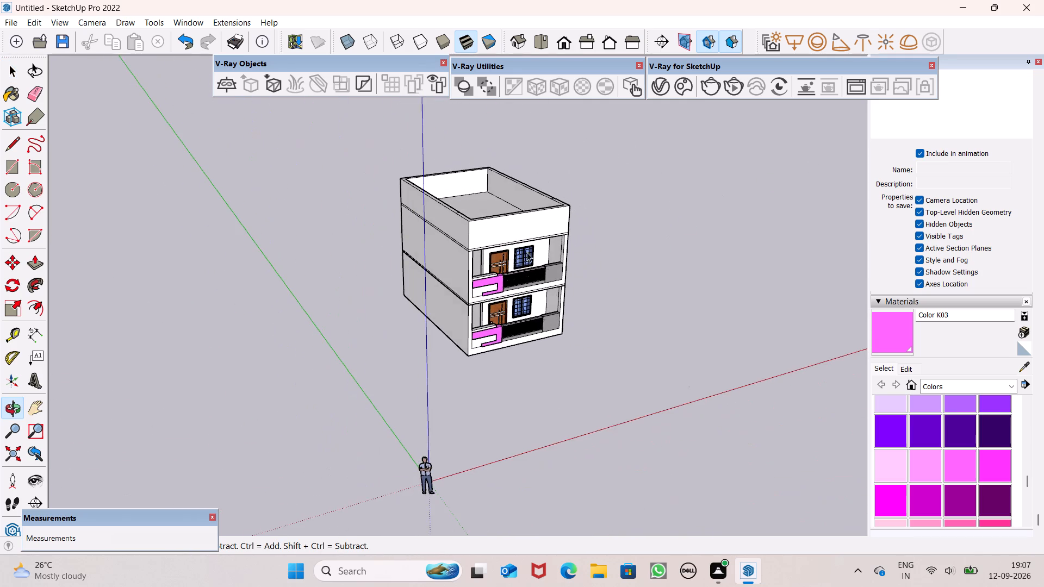
{"action": "scroll", "coordinate": [502, 259], "scroll_direction": "up", "scroll_amount": 5}
{"action": "middle_click_drag", "start_coordinate": [495, 260], "coordinate": [195, 171]}
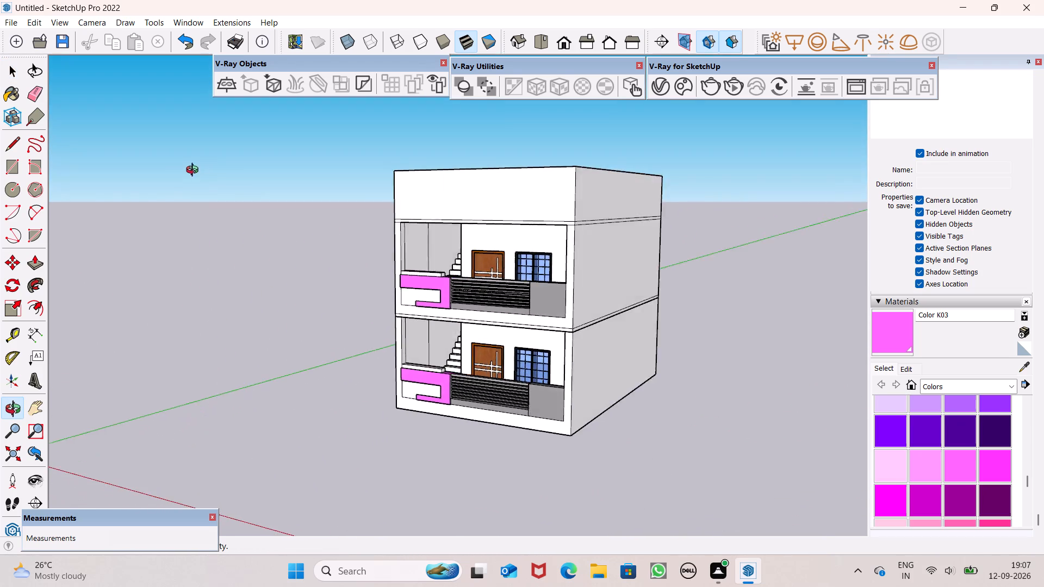
{"action": "middle_click_drag", "start_coordinate": [195, 171], "coordinate": [416, 366]}
{"action": "scroll", "coordinate": [495, 249], "scroll_direction": "down", "scroll_amount": 5}
{"action": "middle_click_drag", "start_coordinate": [513, 280], "coordinate": [452, 327]}
{"action": "scroll", "coordinate": [525, 261], "scroll_direction": "up", "scroll_amount": 5}
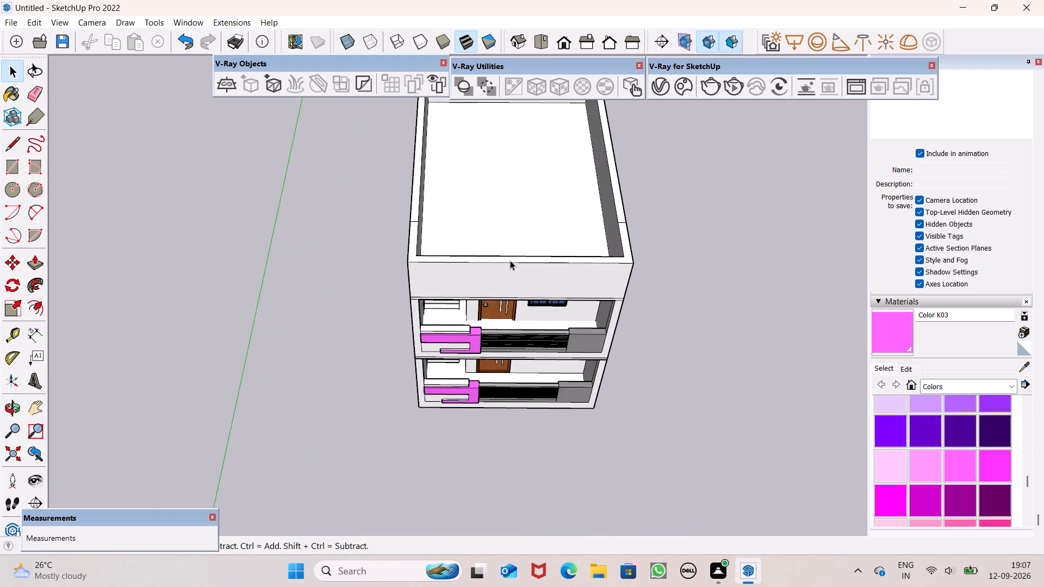
{"action": "middle_click_drag", "start_coordinate": [509, 260], "coordinate": [446, 377]}
{"action": "scroll", "coordinate": [478, 309], "scroll_direction": "up", "scroll_amount": 3}
{"action": "scroll", "coordinate": [517, 273], "scroll_direction": "down", "scroll_amount": 5}
{"action": "middle_click_drag", "start_coordinate": [478, 280], "coordinate": [466, 372]}
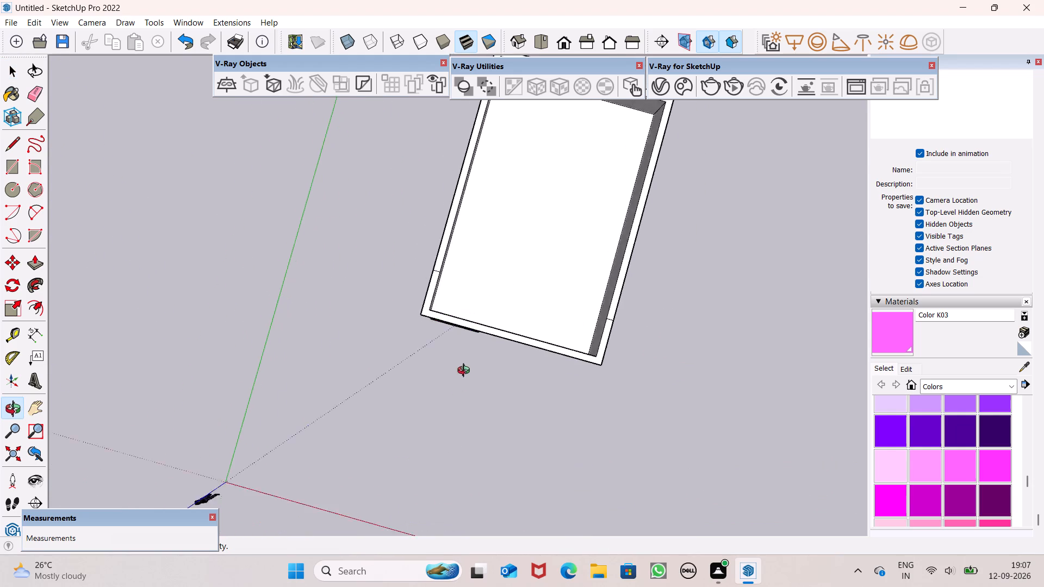
{"action": "middle_click_drag", "start_coordinate": [466, 372], "coordinate": [452, 416]}
{"action": "scroll", "coordinate": [440, 308], "scroll_direction": "up", "scroll_amount": 6}
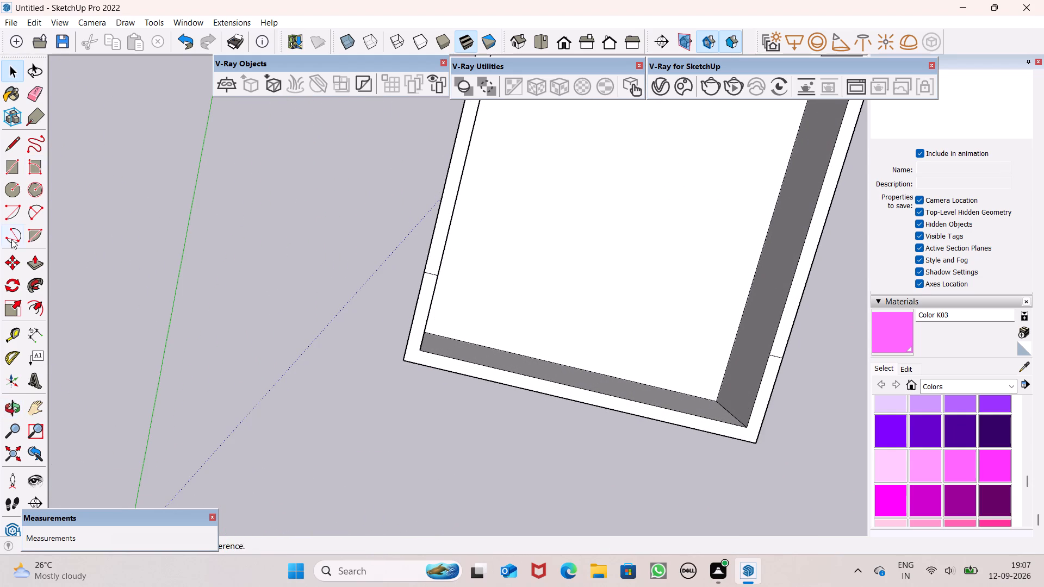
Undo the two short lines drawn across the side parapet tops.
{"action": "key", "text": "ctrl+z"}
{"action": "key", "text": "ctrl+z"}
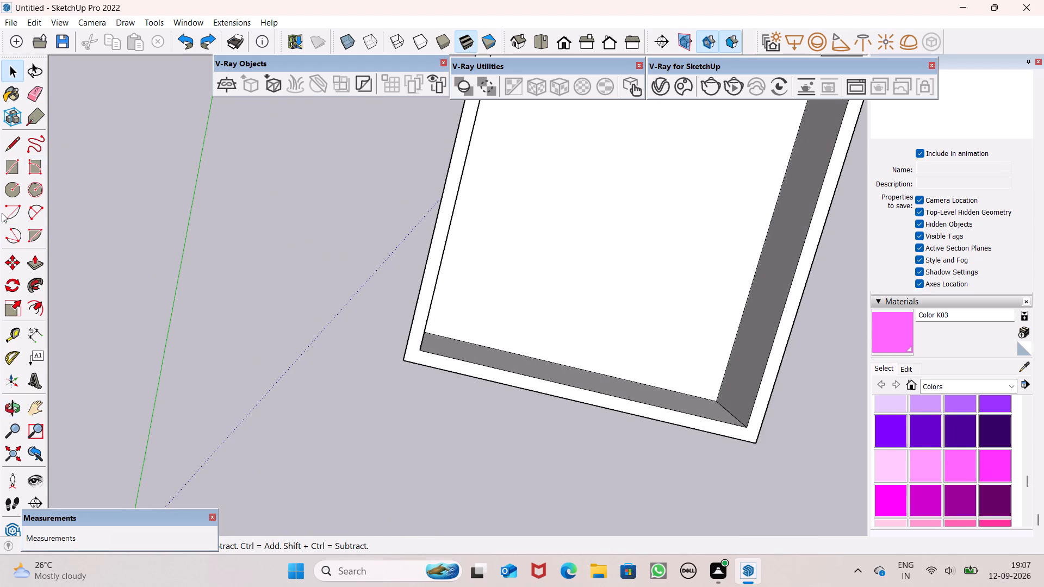
Draw a 9" line across the front parapet's top face, from the stair-side inner corner to the outer front edge.
{"action": "left_click", "coordinate": [10, 147]}
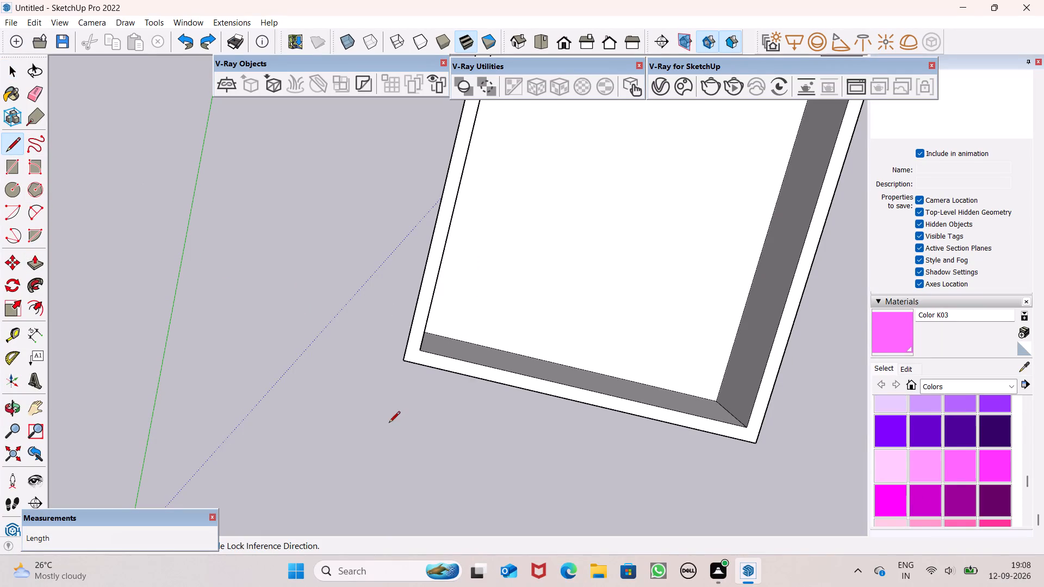
{"action": "scroll", "coordinate": [405, 354], "scroll_direction": "up", "scroll_amount": 7}
{"action": "left_click_drag", "start_coordinate": [400, 305], "coordinate": [396, 314]}
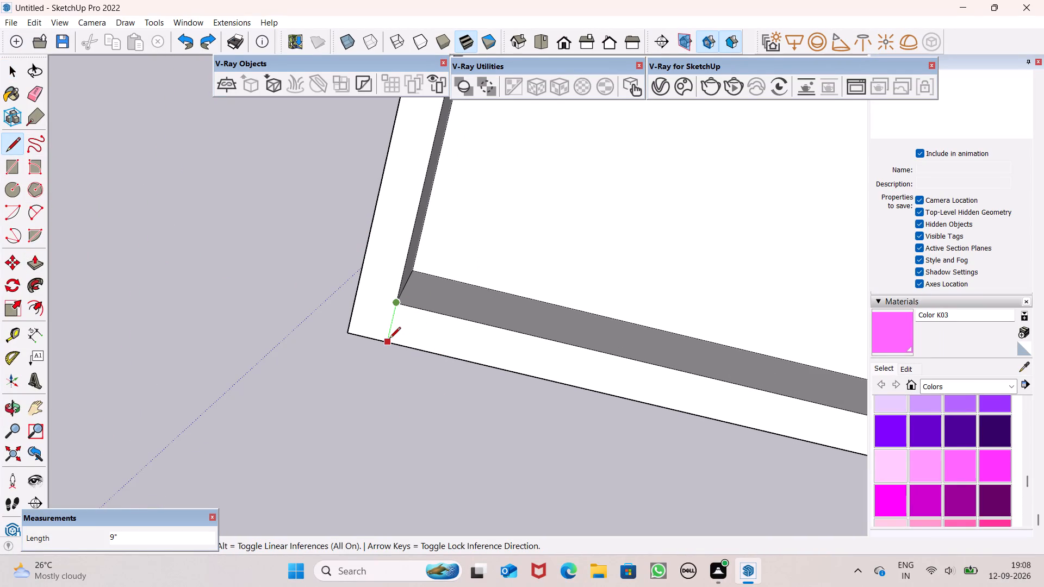
{"action": "left_click", "coordinate": [389, 338]}
Draw a line across the stair-side parapet's top face, a short distance back from the front corner.
{"action": "scroll", "coordinate": [439, 309], "scroll_direction": "down", "scroll_amount": 7}
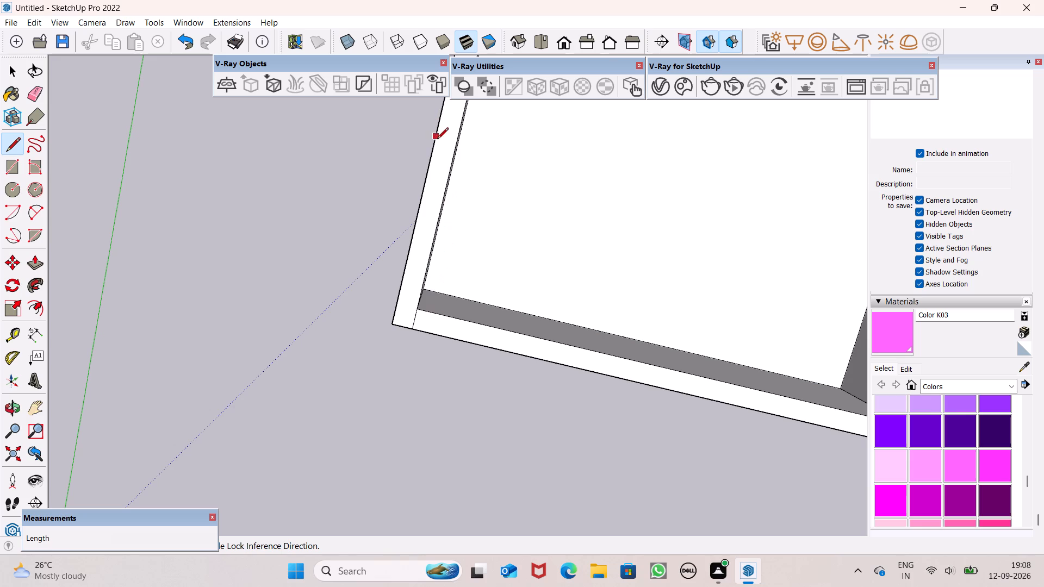
{"action": "scroll", "coordinate": [441, 208], "scroll_direction": "down", "scroll_amount": 14}
{"action": "scroll", "coordinate": [455, 165], "scroll_direction": "up", "scroll_amount": 6}
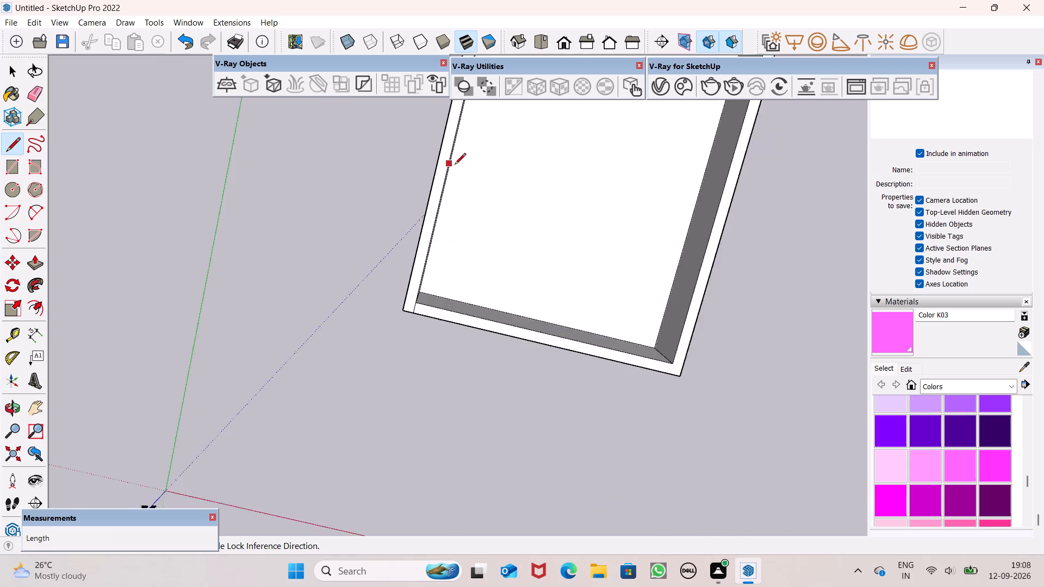
{"action": "scroll", "coordinate": [455, 165], "scroll_direction": "up", "scroll_amount": 2}
{"action": "scroll", "coordinate": [452, 215], "scroll_direction": "up", "scroll_amount": 3}
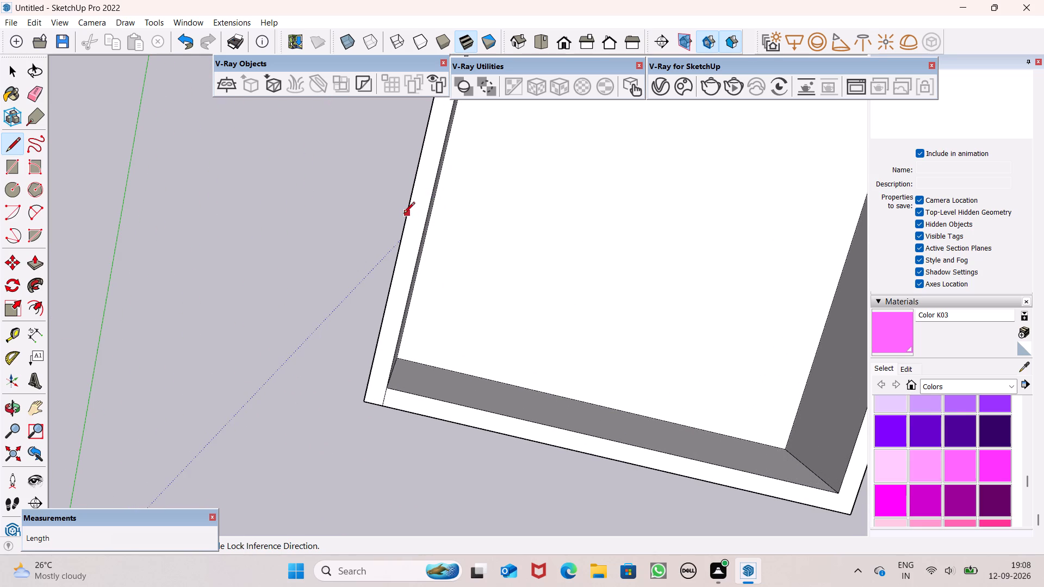
{"action": "left_click", "coordinate": [405, 225]}
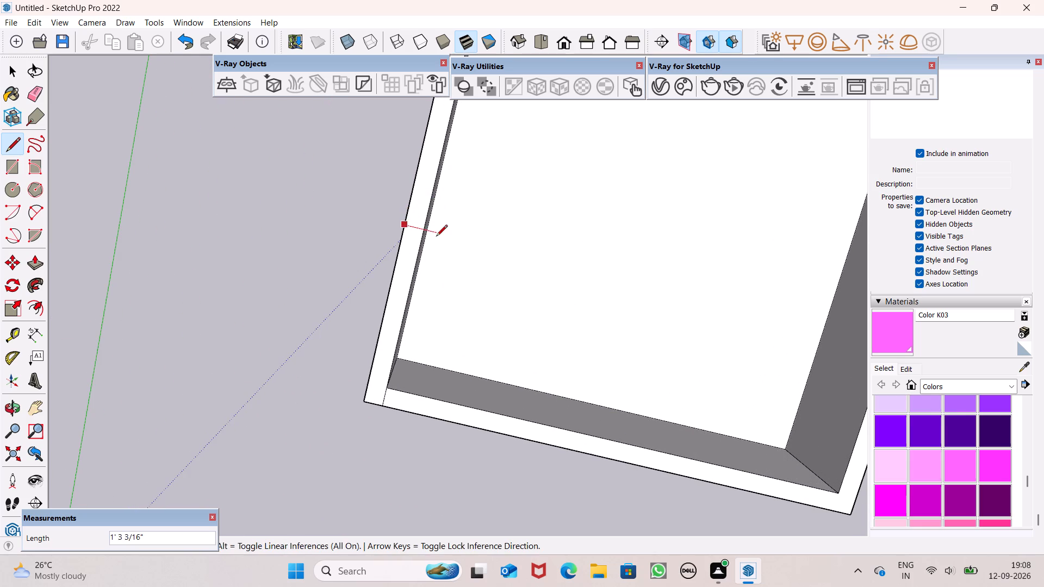
{"action": "left_click", "coordinate": [425, 235]}
{"action": "key", "text": "space"}
Push/Pull the marked-off front end of the stair-side parapet up by 5'.
{"action": "scroll", "coordinate": [453, 248], "scroll_direction": "down", "scroll_amount": 7}
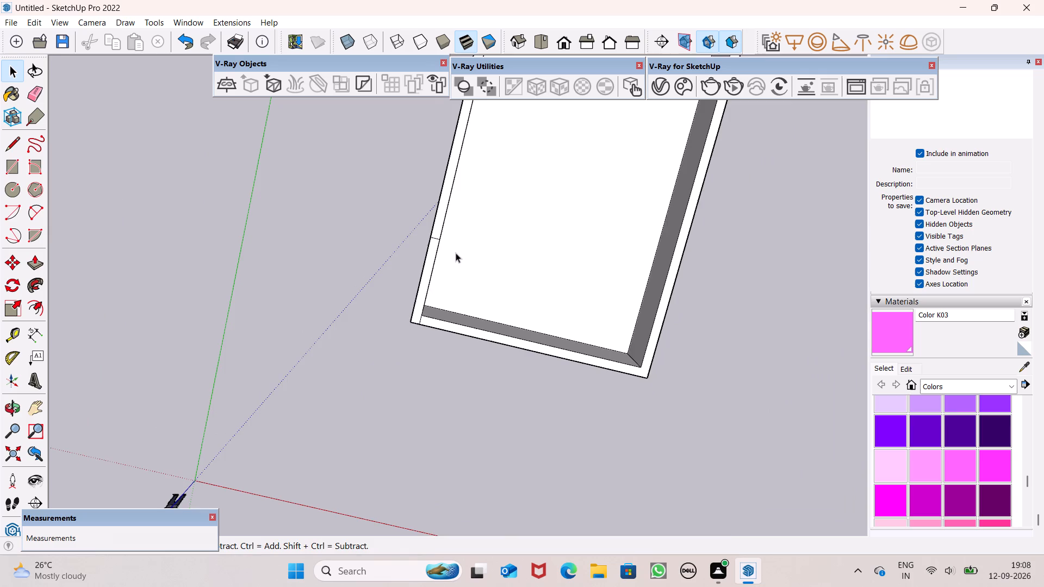
{"action": "scroll", "coordinate": [456, 253], "scroll_direction": "down", "scroll_amount": 6}
{"action": "middle_click_drag", "start_coordinate": [480, 270], "coordinate": [542, 95]}
{"action": "scroll", "coordinate": [503, 303], "scroll_direction": "up", "scroll_amount": 8}
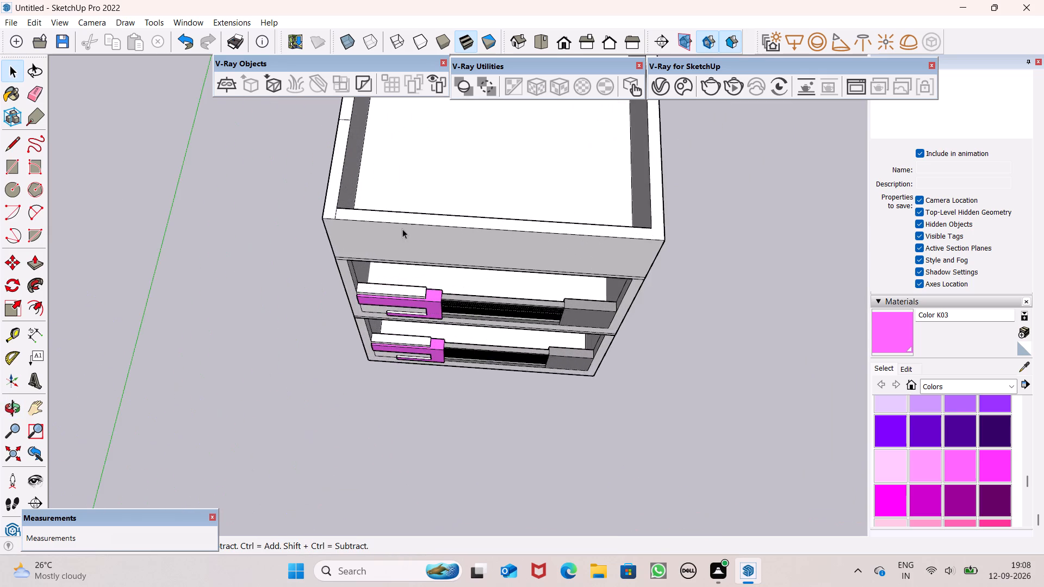
{"action": "scroll", "coordinate": [402, 229], "scroll_direction": "down", "scroll_amount": 5}
{"action": "left_click", "coordinate": [37, 263]}
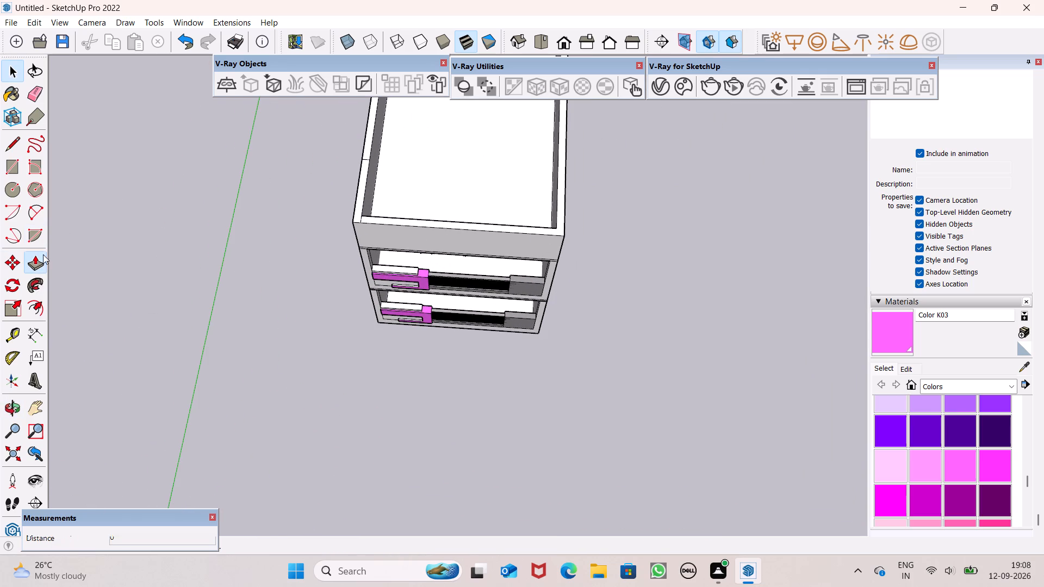
{"action": "scroll", "coordinate": [363, 171], "scroll_direction": "up", "scroll_amount": 7}
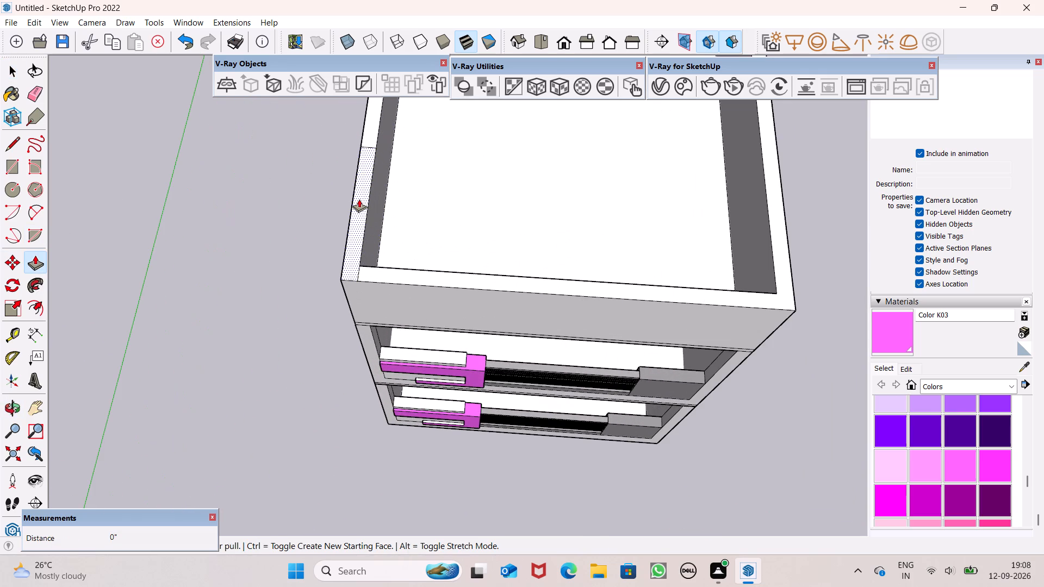
{"action": "left_click_drag", "start_coordinate": [360, 201], "coordinate": [367, 142]}
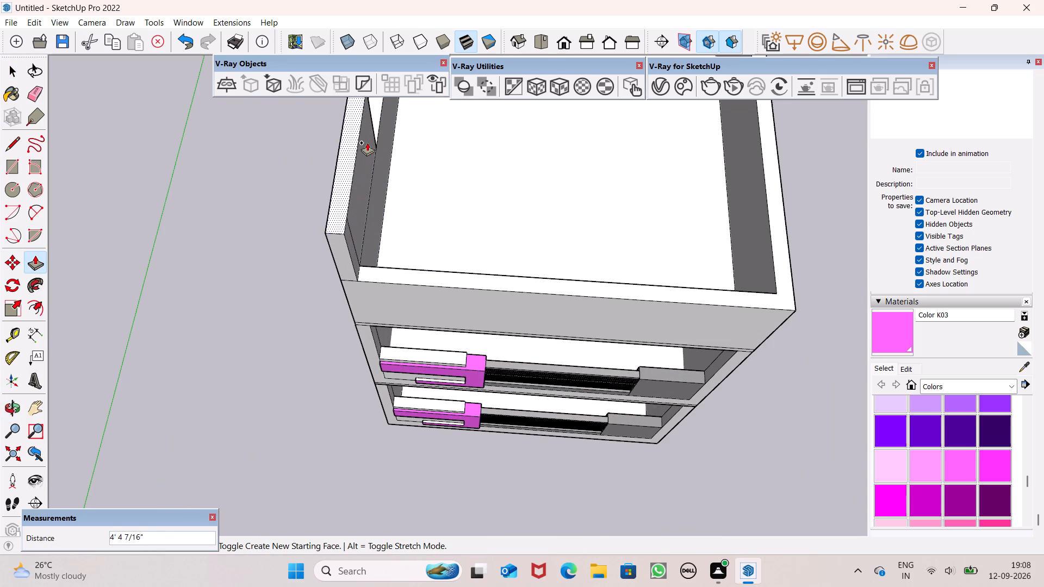
{"action": "left_click_drag", "start_coordinate": [367, 142], "coordinate": [368, 125]}
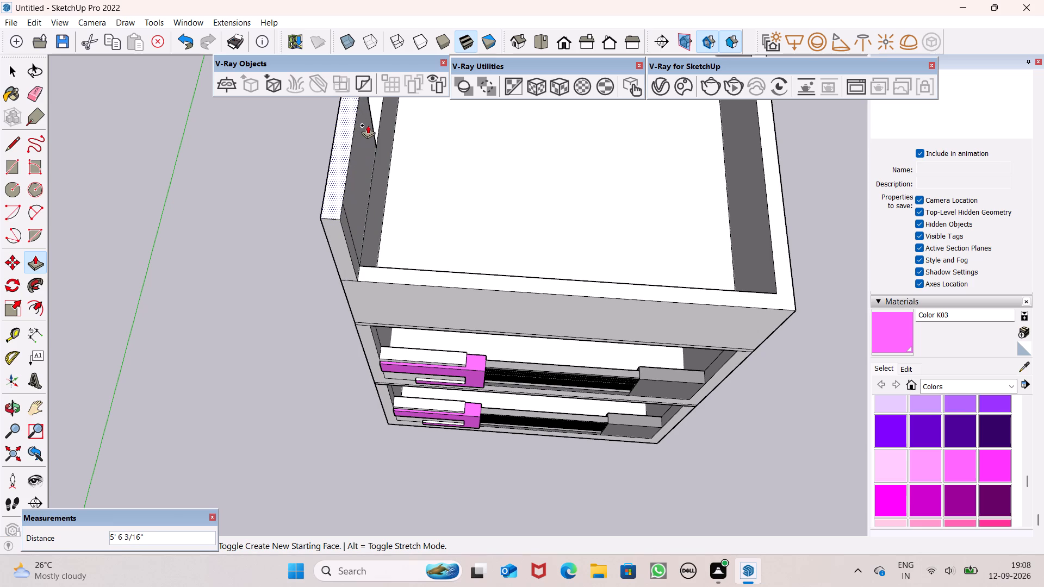
{"action": "left_click_drag", "start_coordinate": [368, 125], "coordinate": [368, 124]}
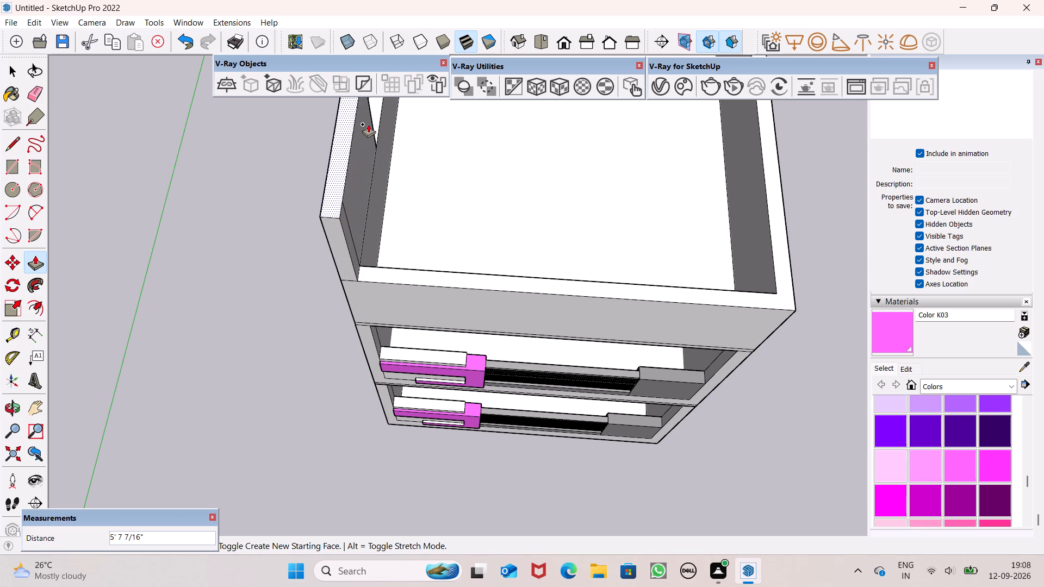
{"action": "left_click_drag", "start_coordinate": [368, 124], "coordinate": [386, 75]}
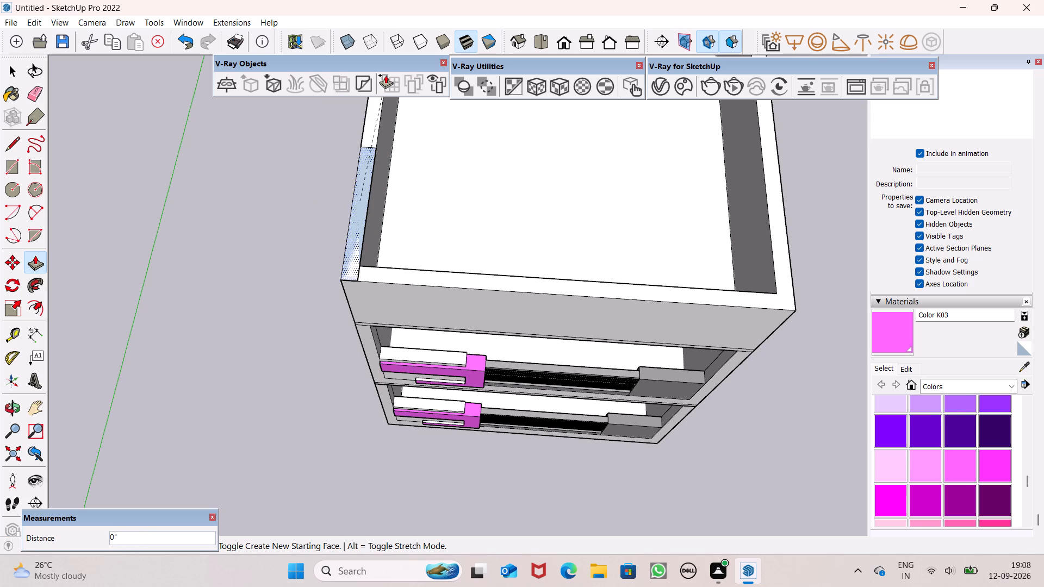
{"action": "left_click_drag", "start_coordinate": [386, 75], "coordinate": [366, 102]}
{"action": "type", "text": "5'"}
{"action": "key", "text": "Return"}
Examine the raised corner wall, the parapet and the building front from several angles.
{"action": "scroll", "coordinate": [446, 256], "scroll_direction": "down", "scroll_amount": 7}
{"action": "middle_click_drag", "start_coordinate": [471, 268], "coordinate": [492, 46]}
{"action": "scroll", "coordinate": [497, 49], "scroll_direction": "up", "scroll_amount": 1}
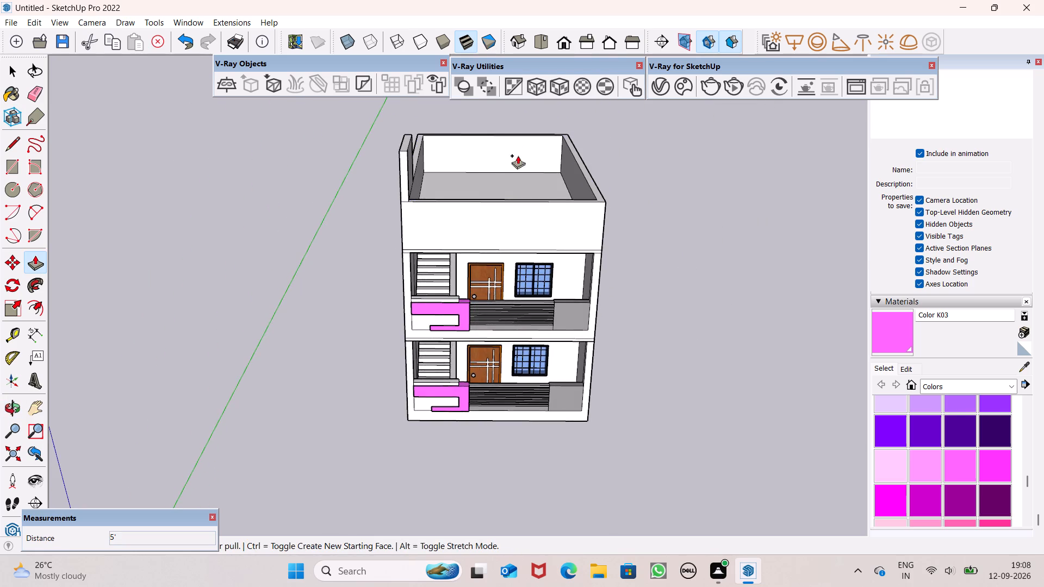
{"action": "scroll", "coordinate": [512, 159], "scroll_direction": "up", "scroll_amount": 3}
{"action": "middle_click_drag", "start_coordinate": [504, 154], "coordinate": [471, 298]}
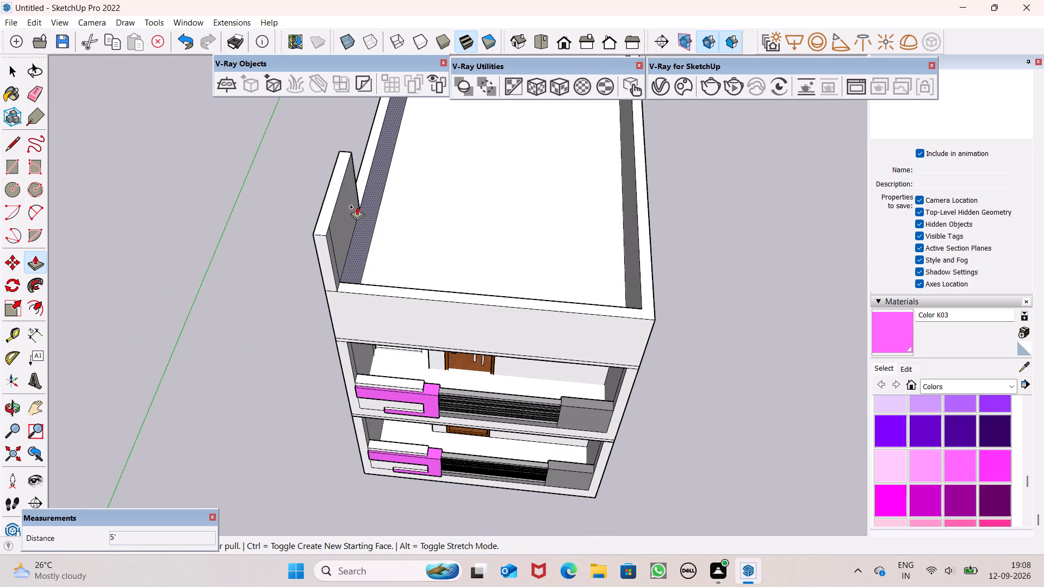
{"action": "key", "text": "space"}
{"action": "middle_click_drag", "start_coordinate": [334, 199], "coordinate": [204, 135]}
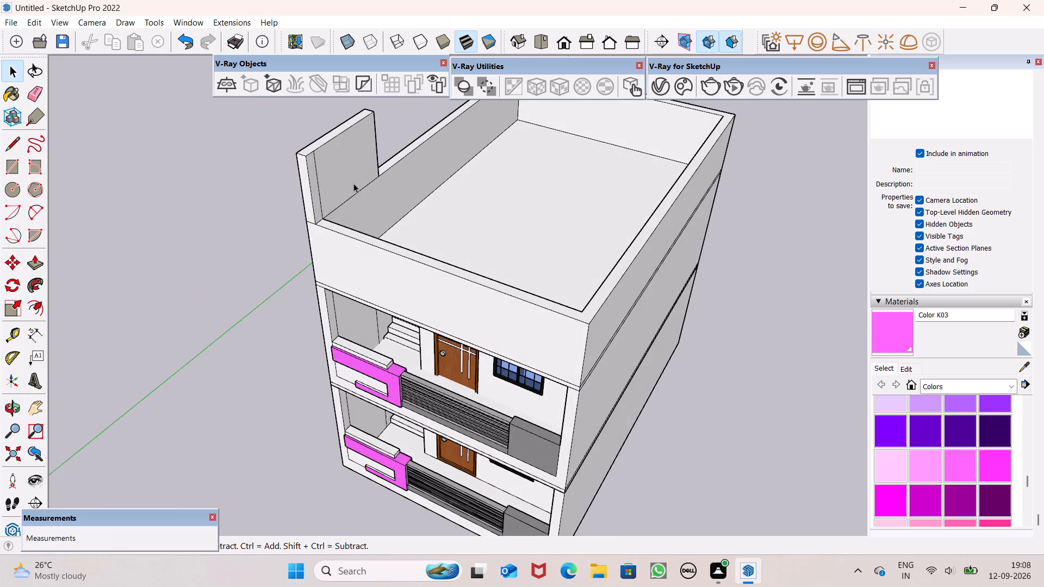
{"action": "scroll", "coordinate": [355, 184], "scroll_direction": "up", "scroll_amount": 1}
{"action": "scroll", "coordinate": [401, 199], "scroll_direction": "down", "scroll_amount": 4}
{"action": "middle_click_drag", "start_coordinate": [442, 215], "coordinate": [350, 222]}
{"action": "scroll", "coordinate": [364, 149], "scroll_direction": "up", "scroll_amount": 7}
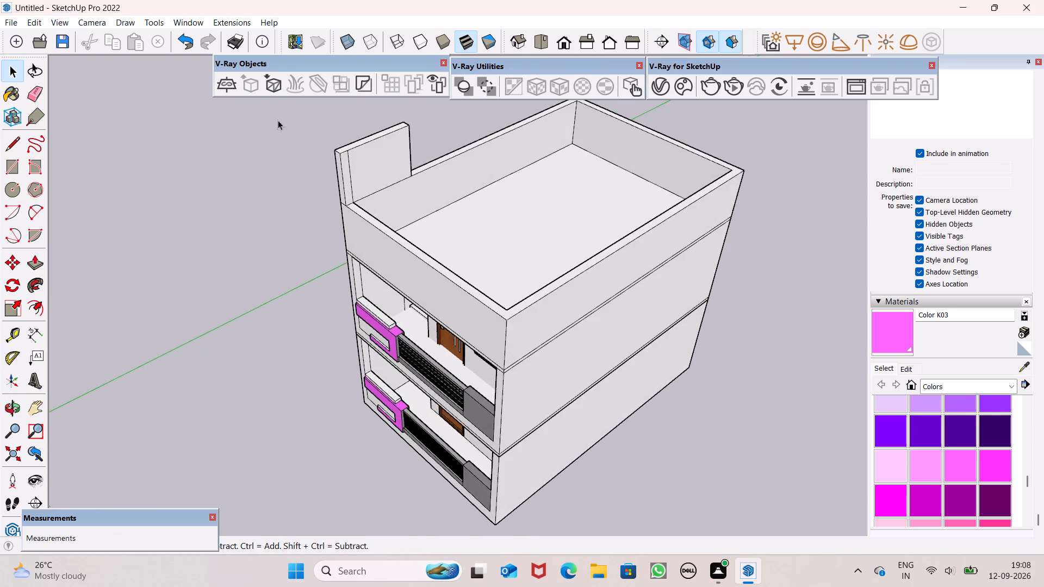
{"action": "scroll", "coordinate": [345, 136], "scroll_direction": "up", "scroll_amount": 6}
{"action": "middle_click_drag", "start_coordinate": [362, 172], "coordinate": [322, 234]}
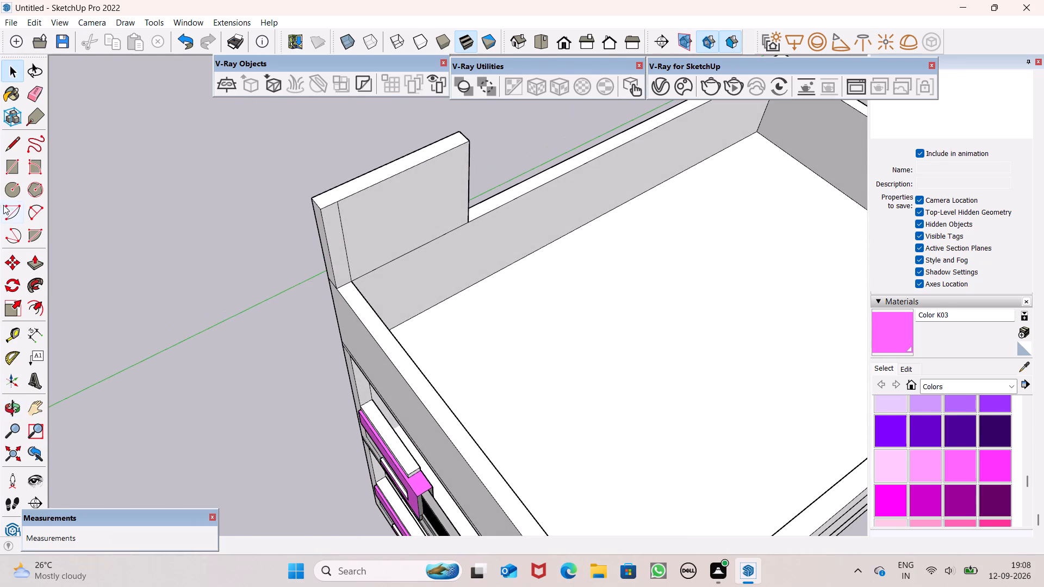
Draw a rectangle about 7' 1 1/4" by 1' 4 1/2" over the raised wall's top, overhanging inward towards the roof.
{"action": "left_click", "coordinate": [11, 170]}
{"action": "scroll", "coordinate": [315, 196], "scroll_direction": "up", "scroll_amount": 1}
{"action": "middle_click_drag", "start_coordinate": [378, 242], "coordinate": [336, 296]}
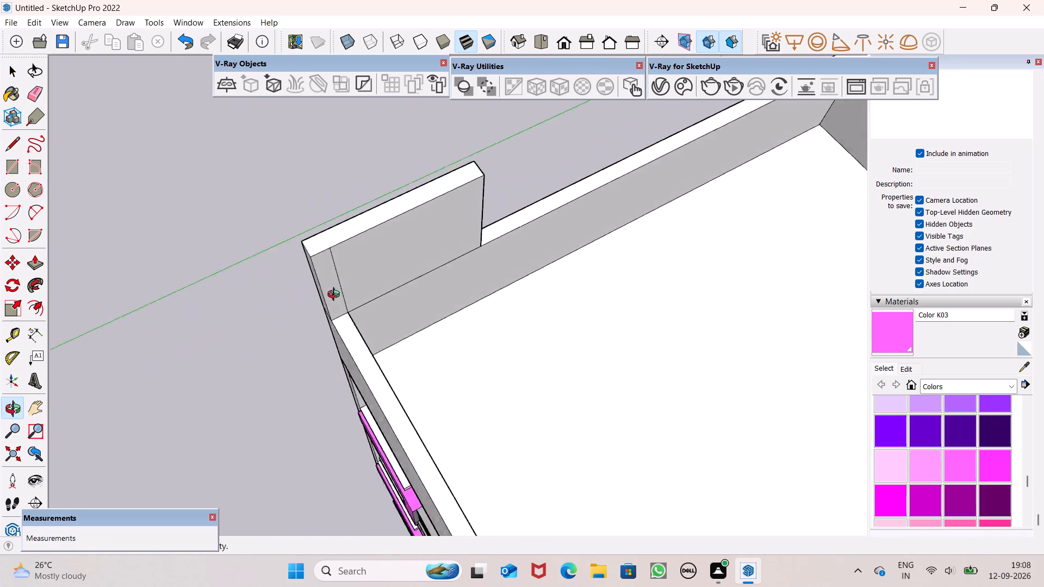
{"action": "middle_click_drag", "start_coordinate": [336, 296], "coordinate": [330, 268]}
{"action": "scroll", "coordinate": [386, 160], "scroll_direction": "down", "scroll_amount": 6}
{"action": "middle_click_drag", "start_coordinate": [396, 198], "coordinate": [338, 272]}
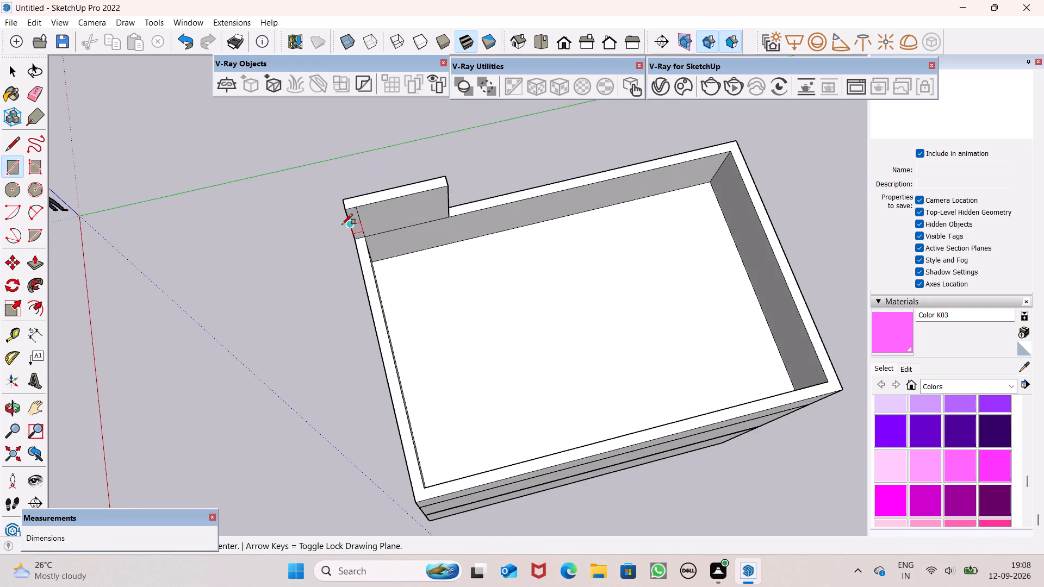
{"action": "scroll", "coordinate": [342, 224], "scroll_direction": "up", "scroll_amount": 7}
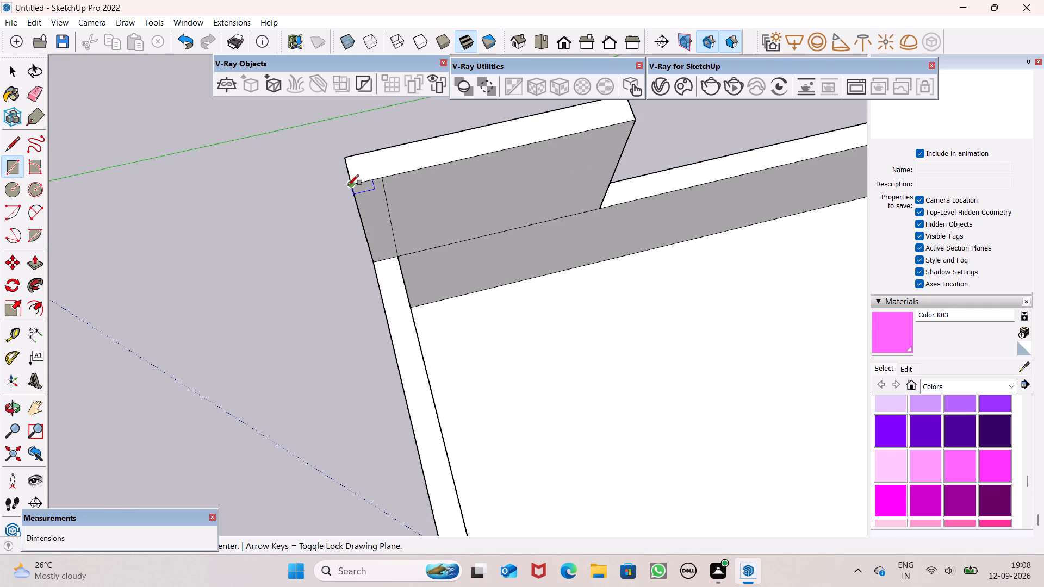
{"action": "left_click", "coordinate": [346, 157]}
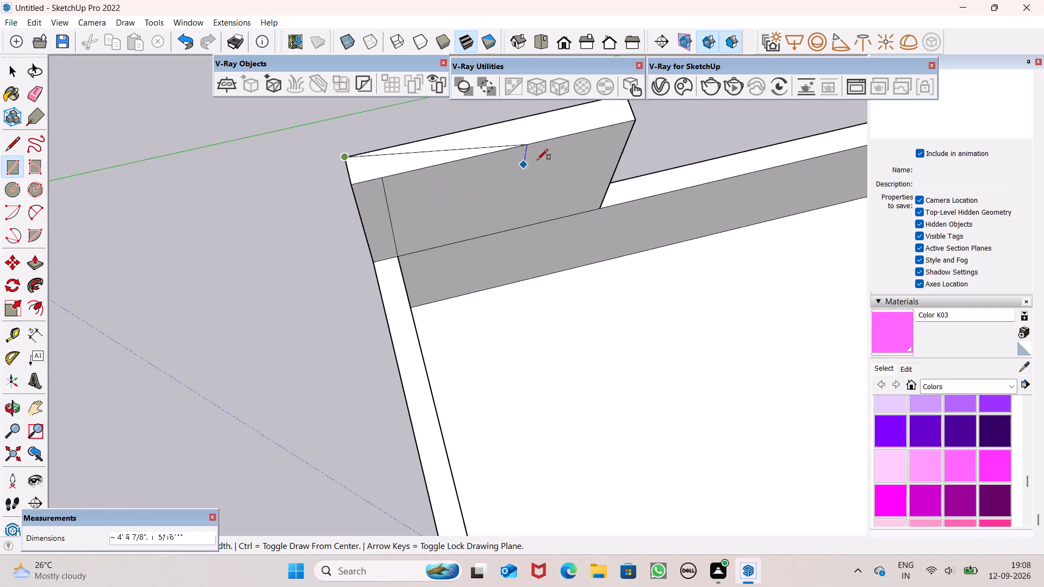
{"action": "scroll", "coordinate": [633, 139], "scroll_direction": "down", "scroll_amount": 5}
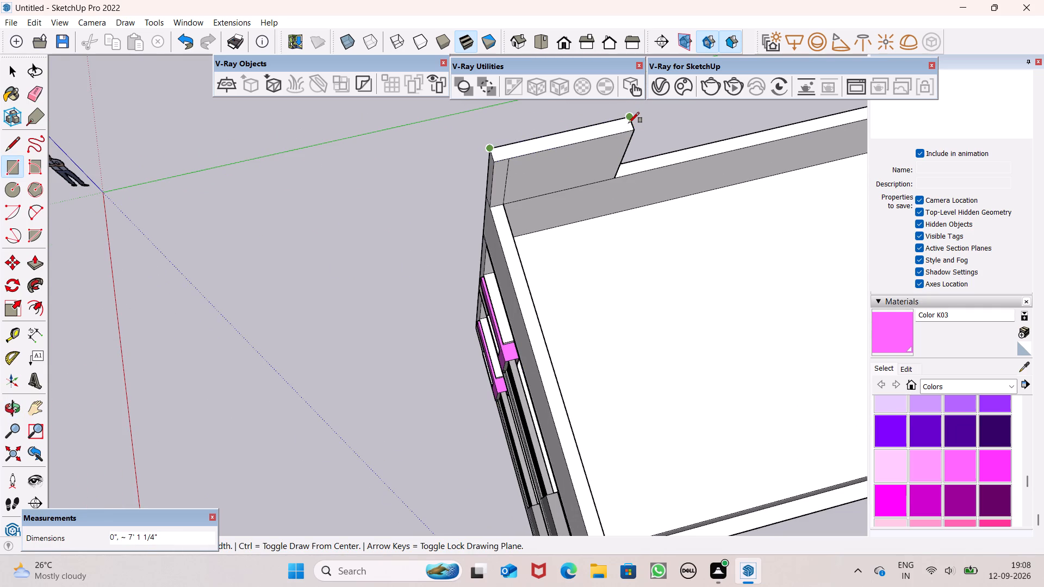
{"action": "left_click", "coordinate": [629, 123]}
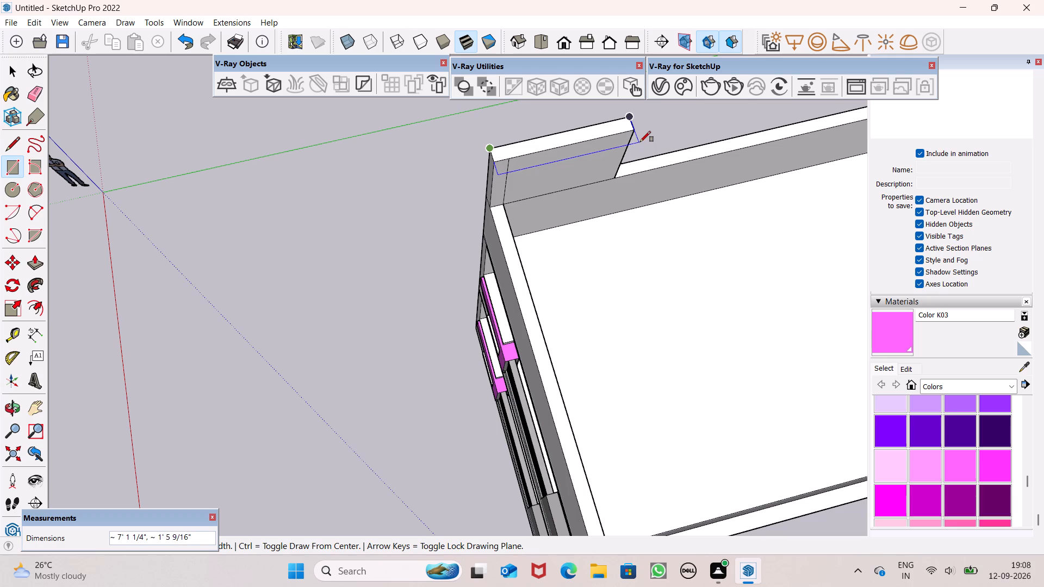
{"action": "left_click", "coordinate": [638, 141]}
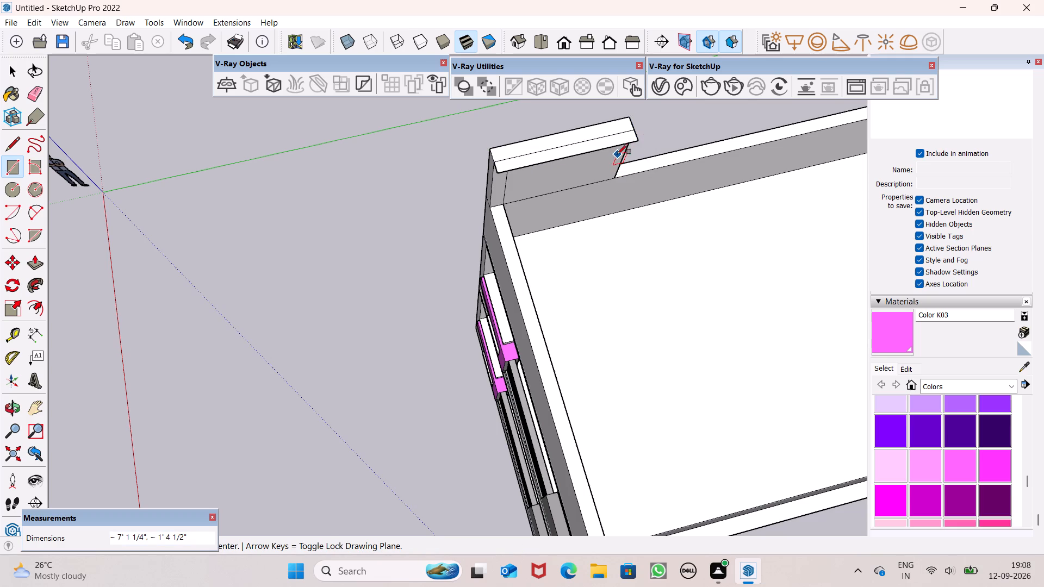
{"action": "key", "text": "space"}
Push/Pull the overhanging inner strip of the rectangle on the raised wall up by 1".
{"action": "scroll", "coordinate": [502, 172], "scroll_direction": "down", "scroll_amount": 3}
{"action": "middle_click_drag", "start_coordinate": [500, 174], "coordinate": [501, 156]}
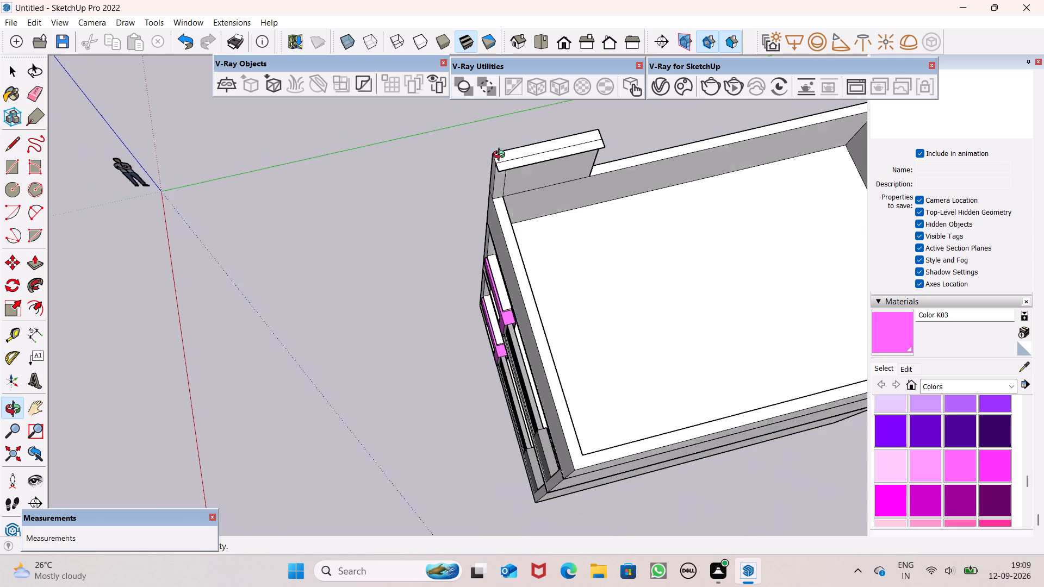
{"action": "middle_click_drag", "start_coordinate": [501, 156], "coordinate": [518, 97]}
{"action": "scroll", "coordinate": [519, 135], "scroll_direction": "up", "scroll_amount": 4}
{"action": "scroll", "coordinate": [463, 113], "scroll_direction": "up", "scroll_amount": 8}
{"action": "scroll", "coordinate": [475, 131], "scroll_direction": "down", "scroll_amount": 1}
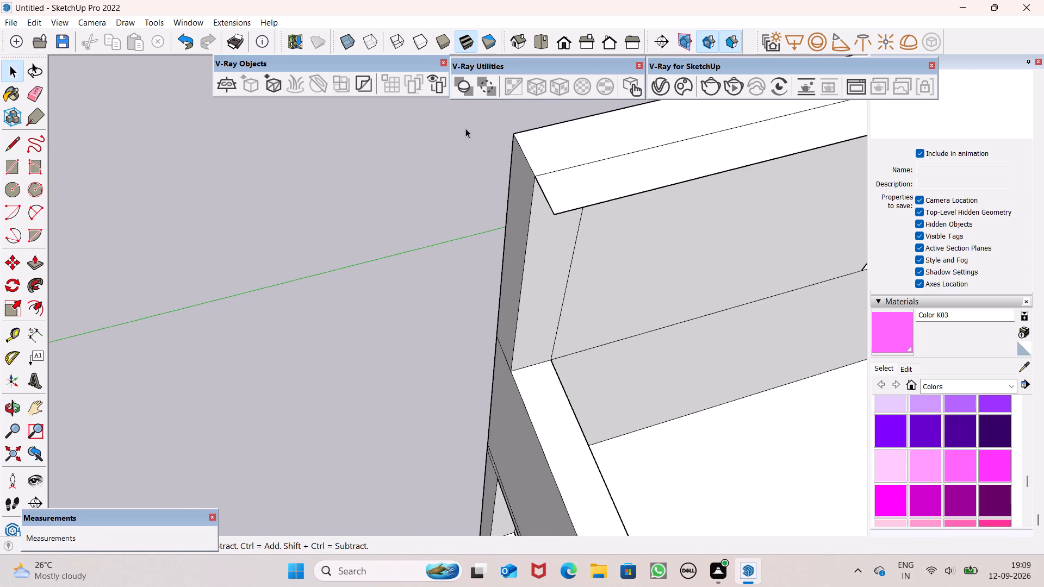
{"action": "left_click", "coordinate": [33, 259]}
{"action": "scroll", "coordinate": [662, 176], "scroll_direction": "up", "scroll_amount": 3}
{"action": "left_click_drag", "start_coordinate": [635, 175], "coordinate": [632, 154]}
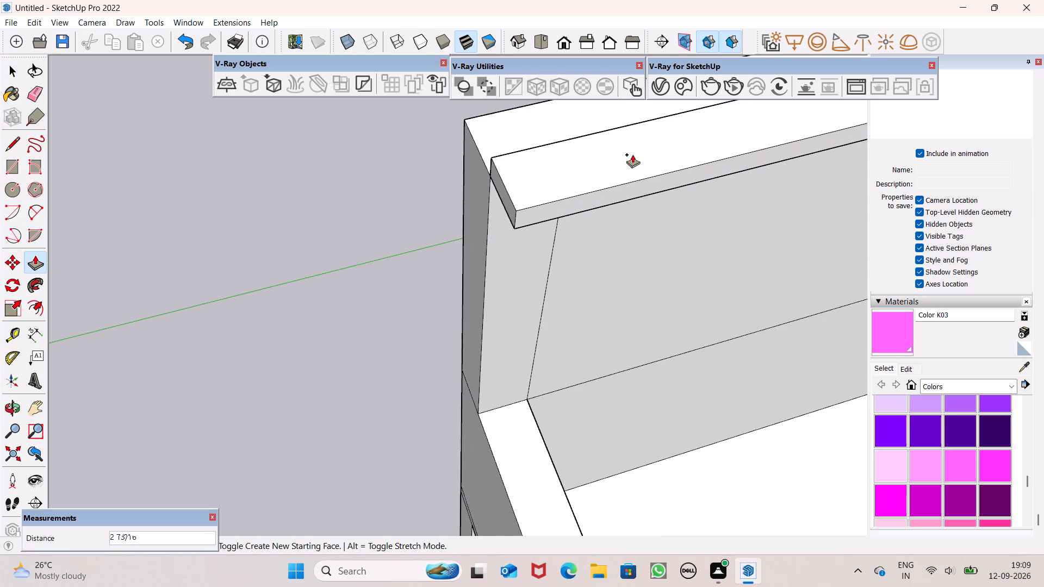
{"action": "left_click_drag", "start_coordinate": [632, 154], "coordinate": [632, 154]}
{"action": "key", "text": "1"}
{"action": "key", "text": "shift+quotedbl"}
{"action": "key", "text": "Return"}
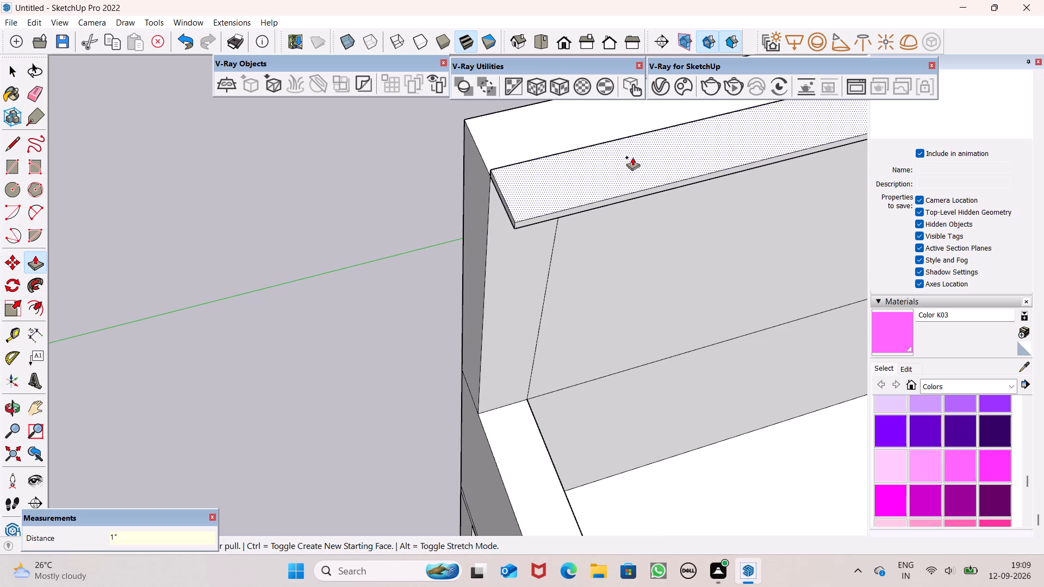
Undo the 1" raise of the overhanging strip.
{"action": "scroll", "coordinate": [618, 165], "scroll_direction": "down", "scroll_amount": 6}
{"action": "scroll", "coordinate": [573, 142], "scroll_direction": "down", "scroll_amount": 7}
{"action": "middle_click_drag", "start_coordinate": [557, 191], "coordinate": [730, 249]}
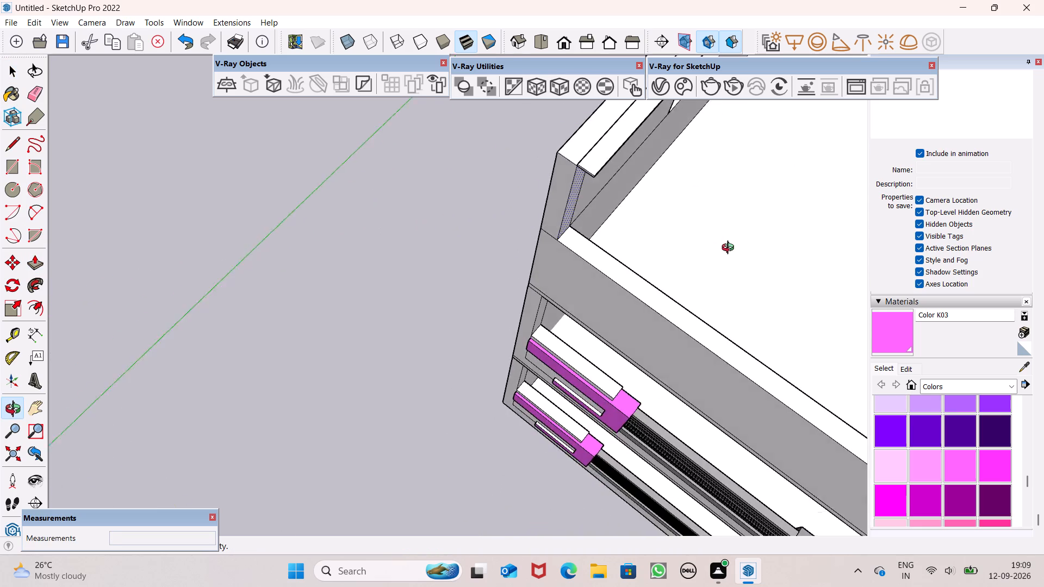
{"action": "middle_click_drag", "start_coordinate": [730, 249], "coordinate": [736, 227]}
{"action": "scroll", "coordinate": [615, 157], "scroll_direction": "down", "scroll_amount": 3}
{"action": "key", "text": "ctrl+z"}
Push/Pull the strip directly above the raised wall up by 1".
{"action": "middle_click_drag", "start_coordinate": [656, 152], "coordinate": [576, 174]}
{"action": "scroll", "coordinate": [624, 204], "scroll_direction": "up", "scroll_amount": 7}
{"action": "scroll", "coordinate": [583, 148], "scroll_direction": "up", "scroll_amount": 7}
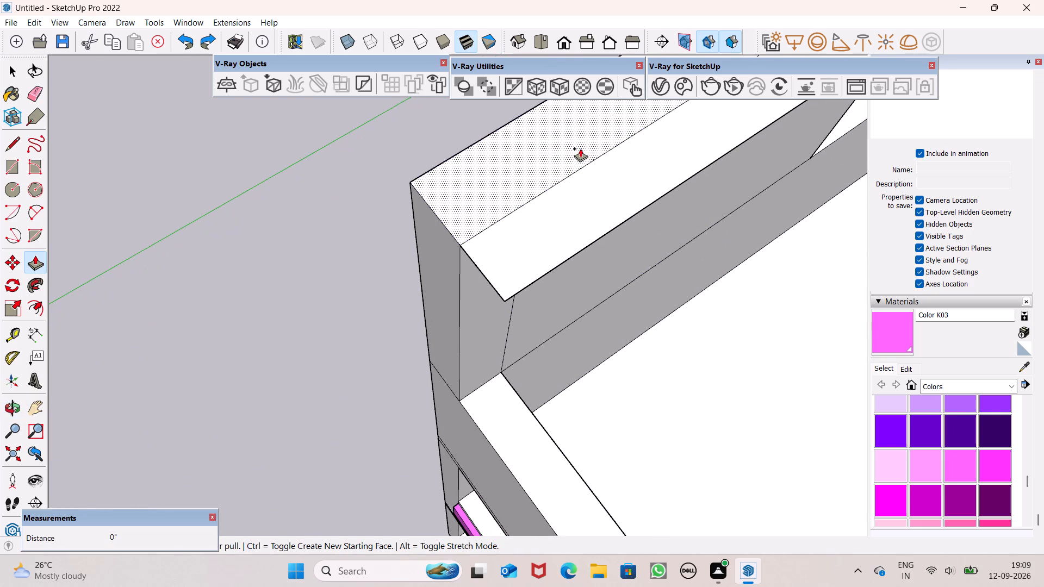
{"action": "left_click_drag", "start_coordinate": [571, 152], "coordinate": [570, 146]}
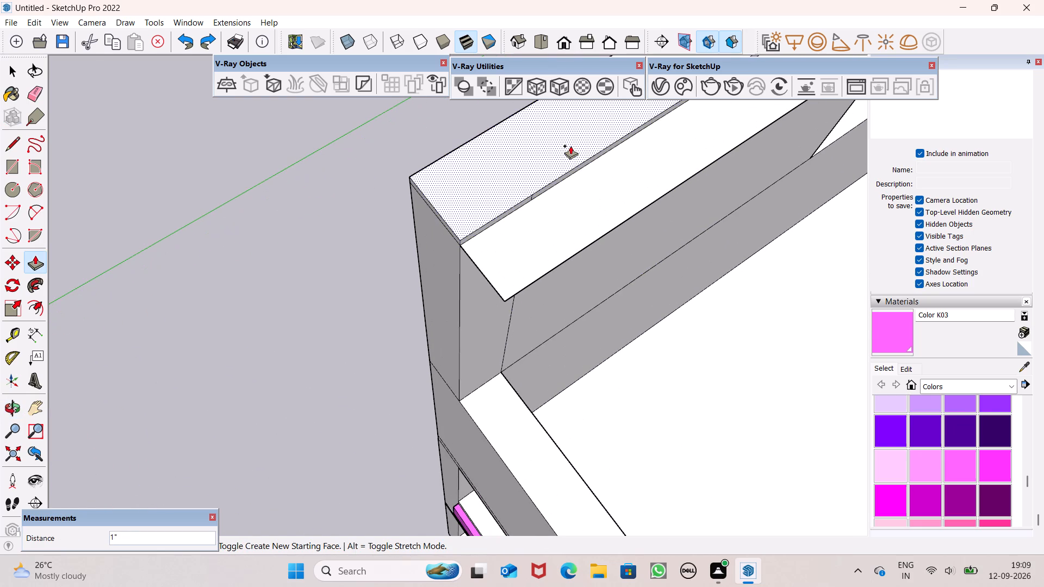
{"action": "left_click_drag", "start_coordinate": [570, 146], "coordinate": [570, 145]}
{"action": "type", "text": "1\""}
Push/Pull the overhanging inner strip beside the raised wall's top up by 1".
{"action": "left_click_drag", "start_coordinate": [539, 221], "coordinate": [538, 217]}
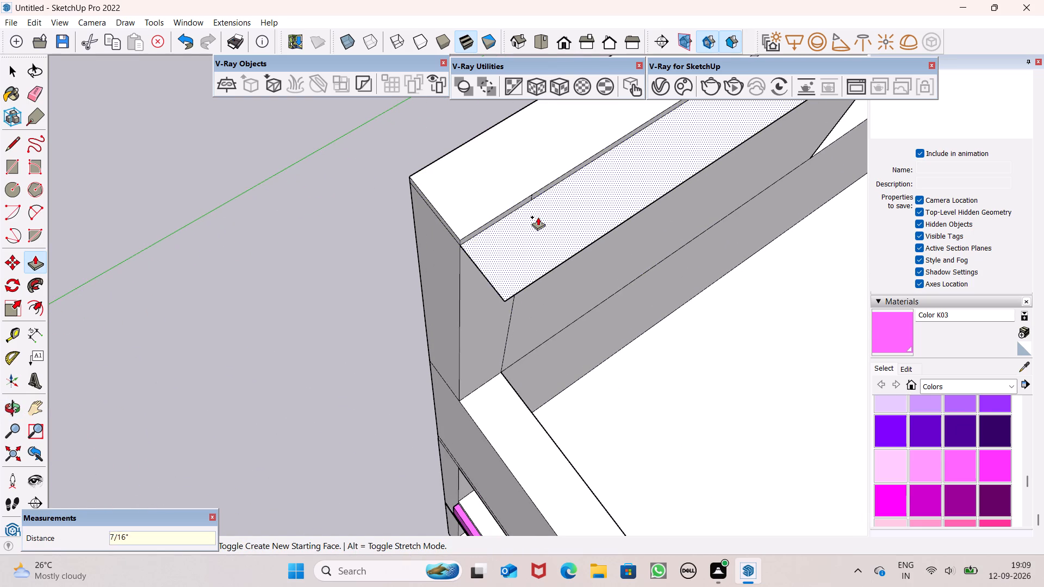
{"action": "left_click_drag", "start_coordinate": [538, 217], "coordinate": [540, 210]}
{"action": "key", "text": "1"}
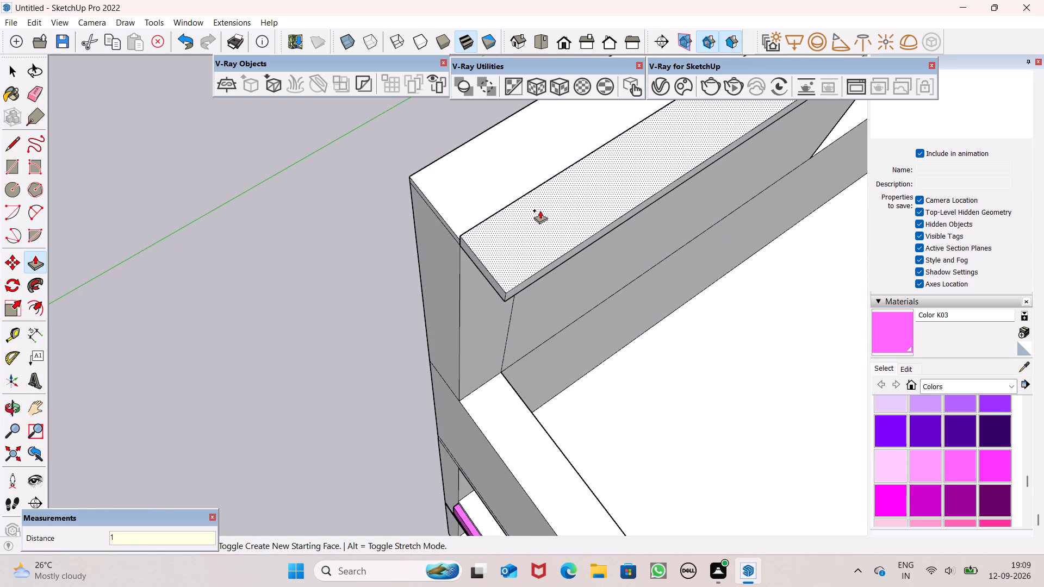
{"action": "left_click_drag", "start_coordinate": [540, 210], "coordinate": [540, 210]}
{"action": "key", "text": "shift+quotedbl"}
{"action": "key", "text": "Return"}
{"action": "scroll", "coordinate": [508, 186], "scroll_direction": "down", "scroll_amount": 8}
{"action": "middle_click_drag", "start_coordinate": [524, 223], "coordinate": [682, 147]}
{"action": "key", "text": "space"}
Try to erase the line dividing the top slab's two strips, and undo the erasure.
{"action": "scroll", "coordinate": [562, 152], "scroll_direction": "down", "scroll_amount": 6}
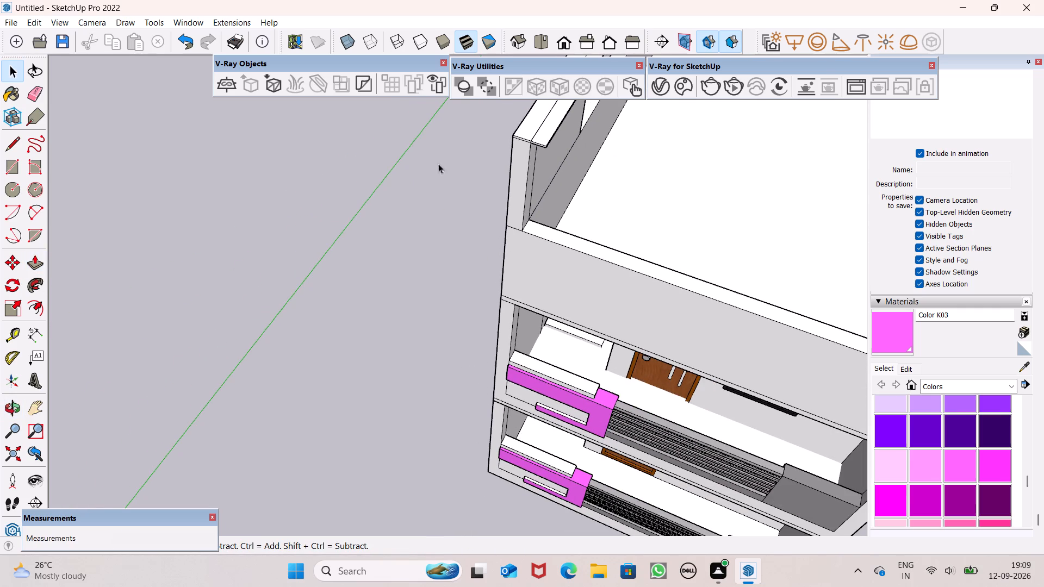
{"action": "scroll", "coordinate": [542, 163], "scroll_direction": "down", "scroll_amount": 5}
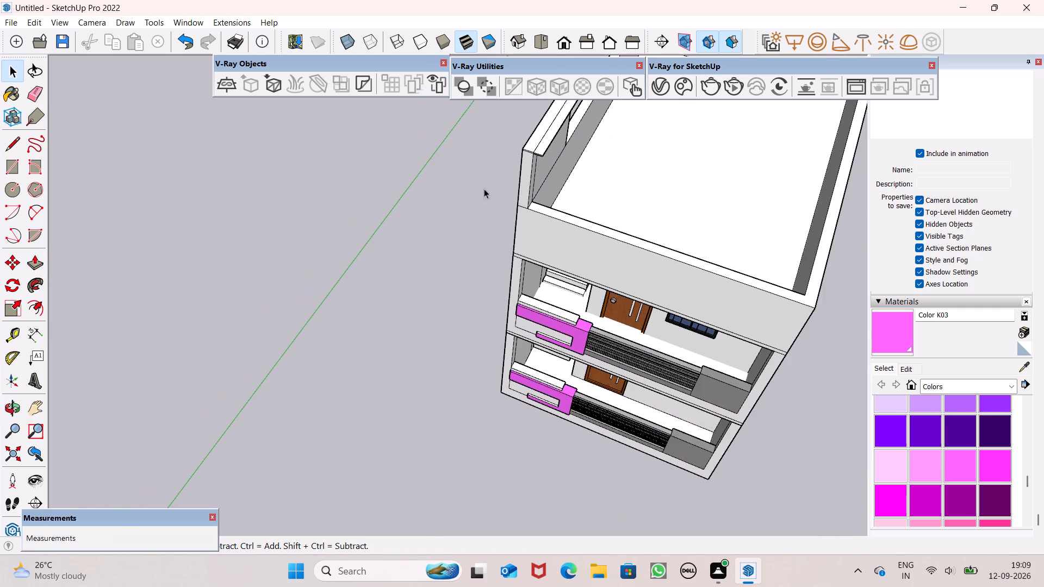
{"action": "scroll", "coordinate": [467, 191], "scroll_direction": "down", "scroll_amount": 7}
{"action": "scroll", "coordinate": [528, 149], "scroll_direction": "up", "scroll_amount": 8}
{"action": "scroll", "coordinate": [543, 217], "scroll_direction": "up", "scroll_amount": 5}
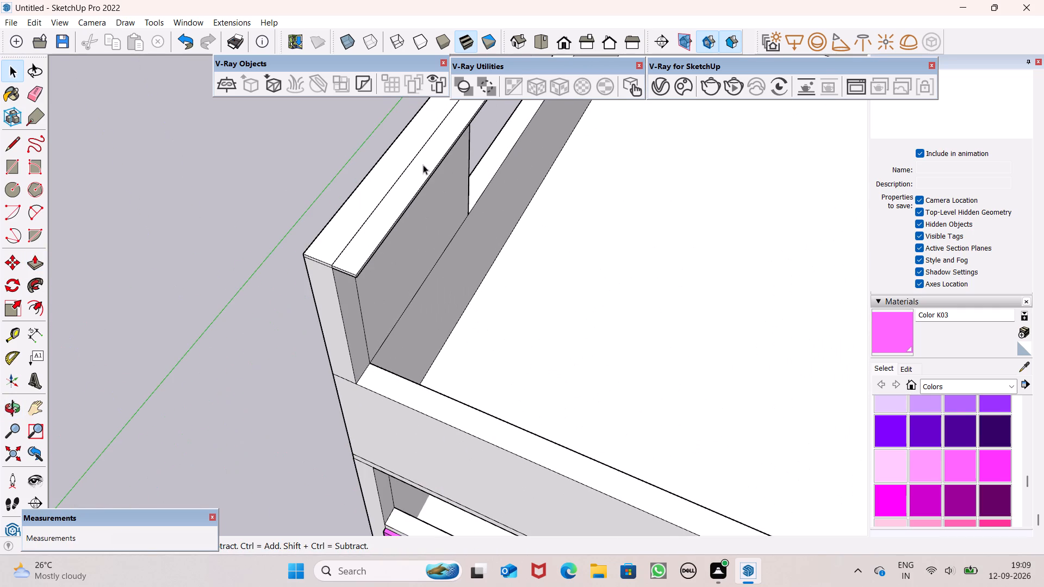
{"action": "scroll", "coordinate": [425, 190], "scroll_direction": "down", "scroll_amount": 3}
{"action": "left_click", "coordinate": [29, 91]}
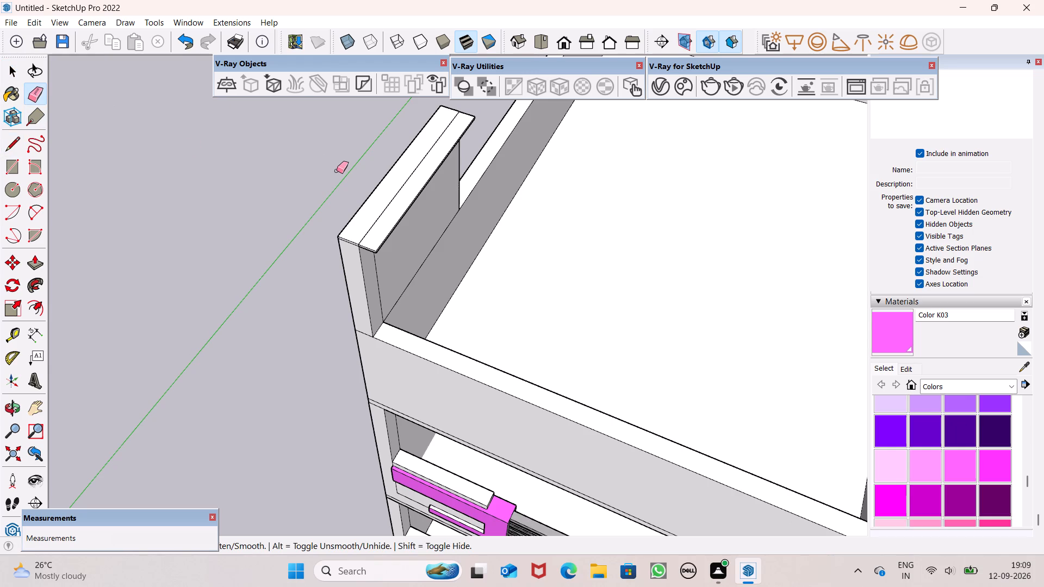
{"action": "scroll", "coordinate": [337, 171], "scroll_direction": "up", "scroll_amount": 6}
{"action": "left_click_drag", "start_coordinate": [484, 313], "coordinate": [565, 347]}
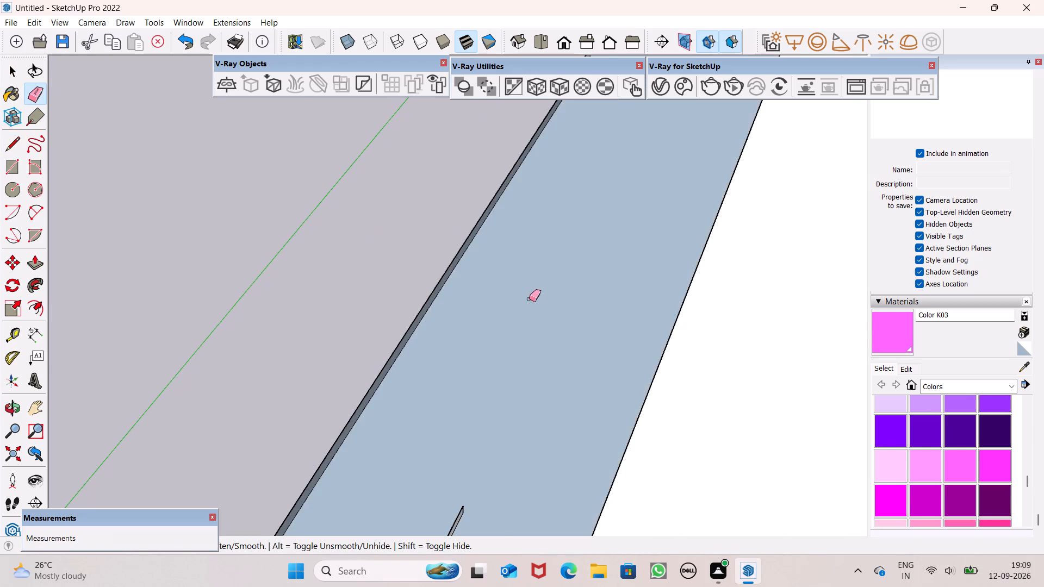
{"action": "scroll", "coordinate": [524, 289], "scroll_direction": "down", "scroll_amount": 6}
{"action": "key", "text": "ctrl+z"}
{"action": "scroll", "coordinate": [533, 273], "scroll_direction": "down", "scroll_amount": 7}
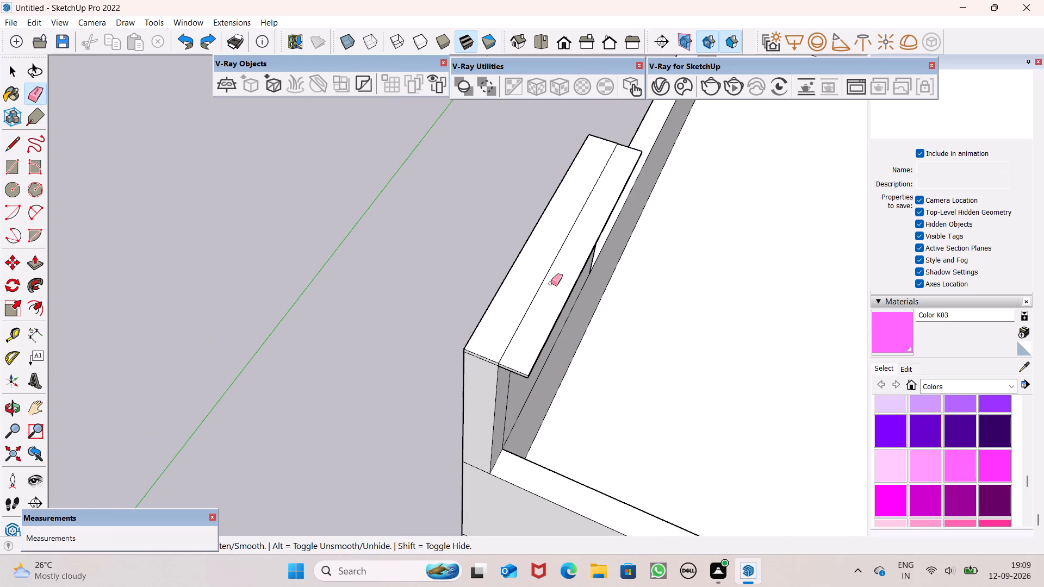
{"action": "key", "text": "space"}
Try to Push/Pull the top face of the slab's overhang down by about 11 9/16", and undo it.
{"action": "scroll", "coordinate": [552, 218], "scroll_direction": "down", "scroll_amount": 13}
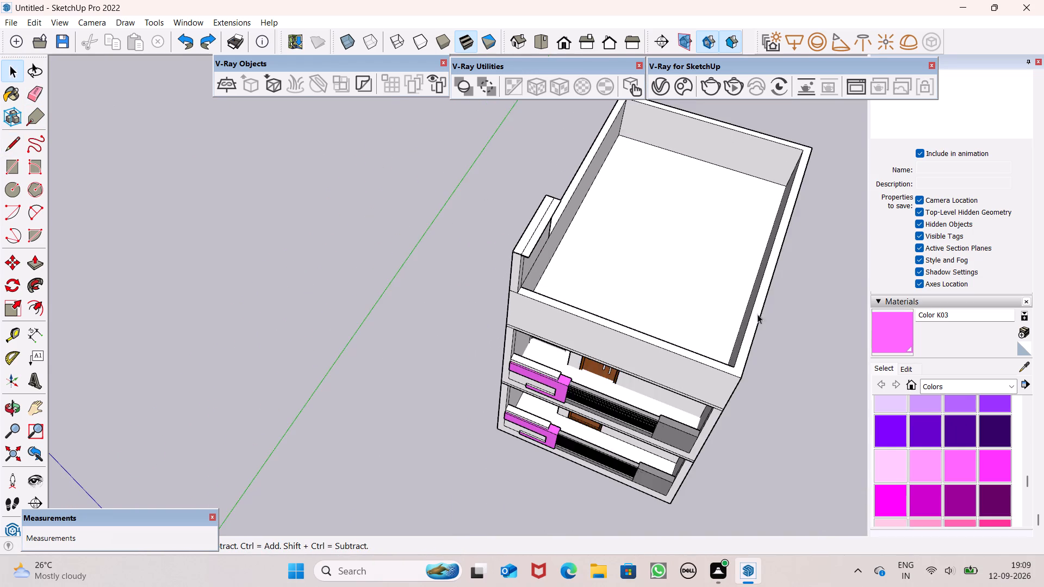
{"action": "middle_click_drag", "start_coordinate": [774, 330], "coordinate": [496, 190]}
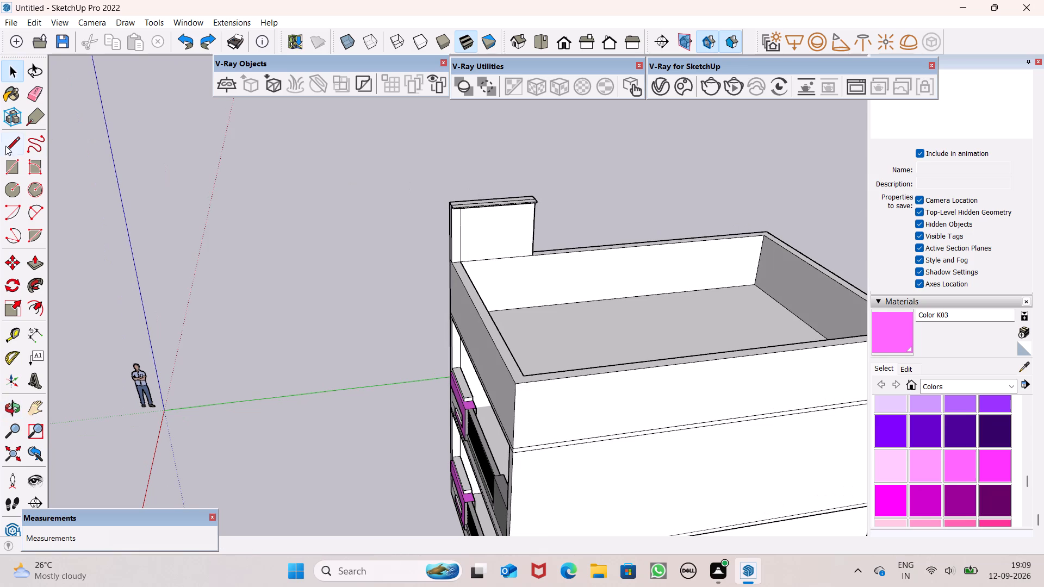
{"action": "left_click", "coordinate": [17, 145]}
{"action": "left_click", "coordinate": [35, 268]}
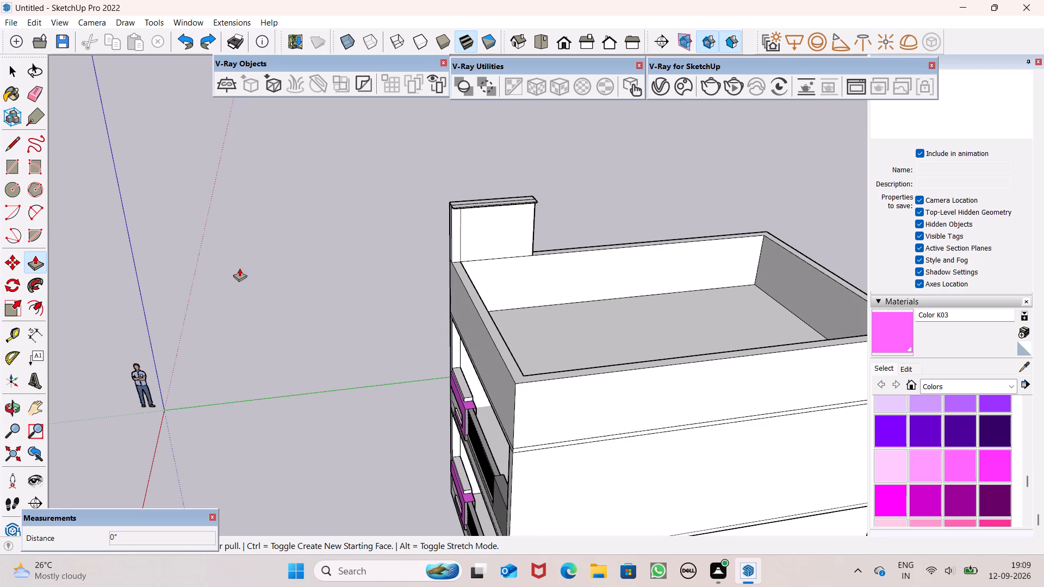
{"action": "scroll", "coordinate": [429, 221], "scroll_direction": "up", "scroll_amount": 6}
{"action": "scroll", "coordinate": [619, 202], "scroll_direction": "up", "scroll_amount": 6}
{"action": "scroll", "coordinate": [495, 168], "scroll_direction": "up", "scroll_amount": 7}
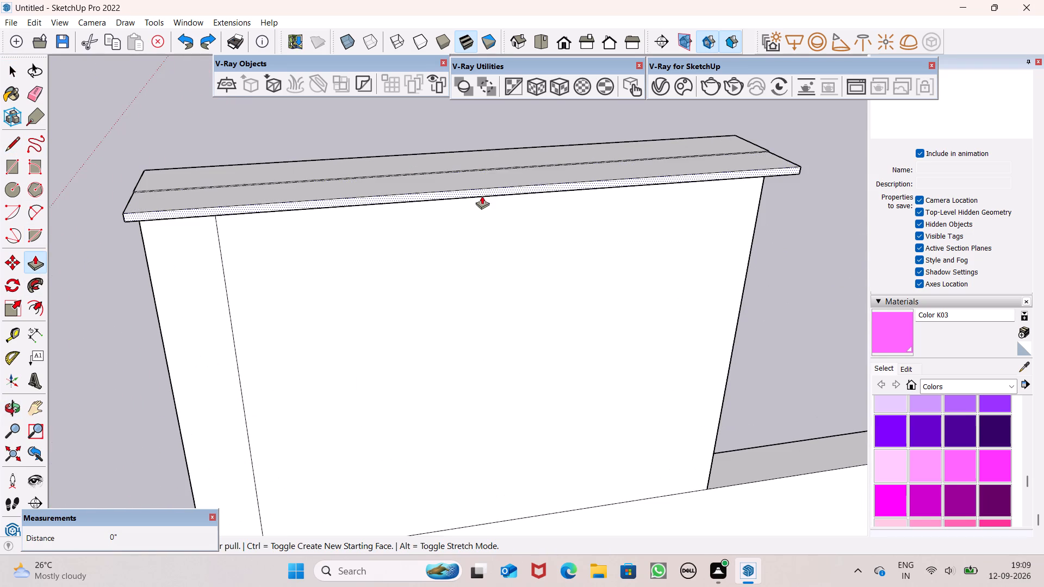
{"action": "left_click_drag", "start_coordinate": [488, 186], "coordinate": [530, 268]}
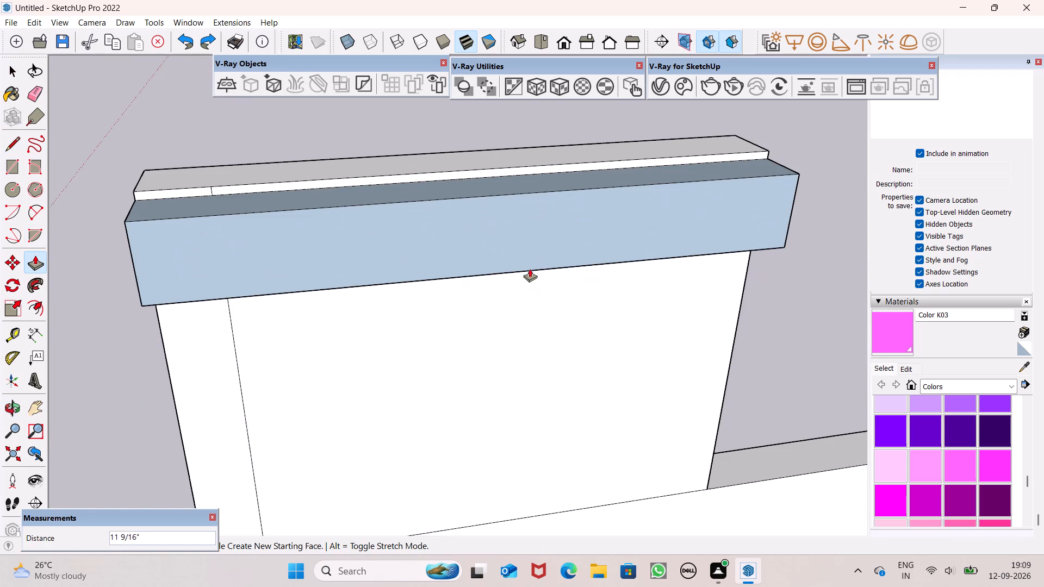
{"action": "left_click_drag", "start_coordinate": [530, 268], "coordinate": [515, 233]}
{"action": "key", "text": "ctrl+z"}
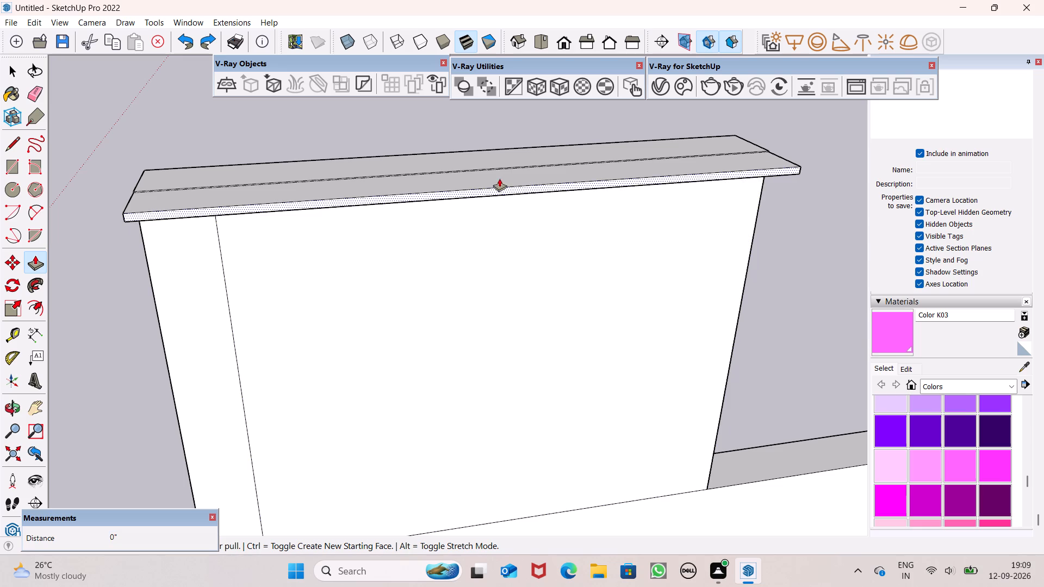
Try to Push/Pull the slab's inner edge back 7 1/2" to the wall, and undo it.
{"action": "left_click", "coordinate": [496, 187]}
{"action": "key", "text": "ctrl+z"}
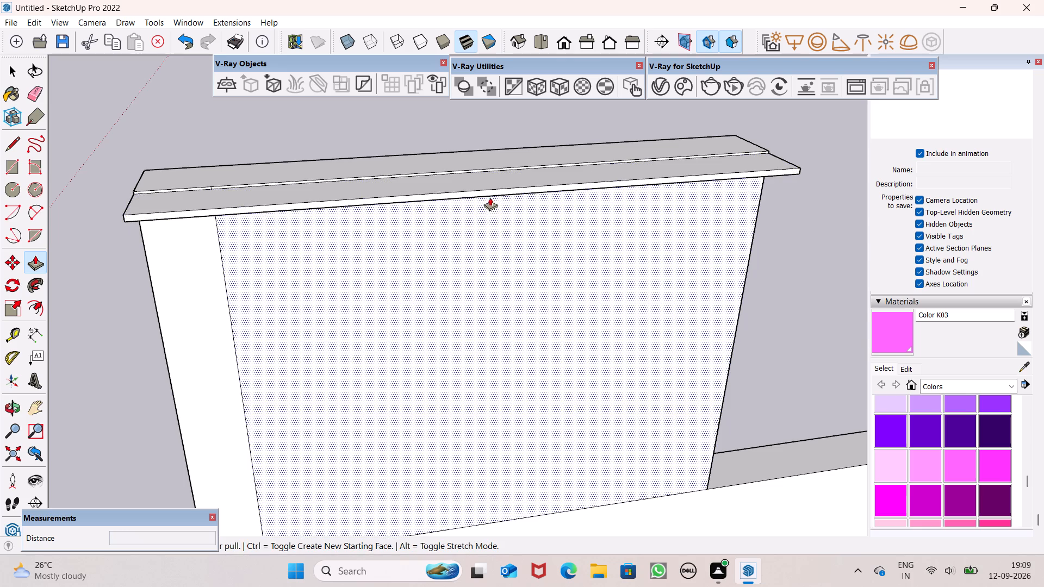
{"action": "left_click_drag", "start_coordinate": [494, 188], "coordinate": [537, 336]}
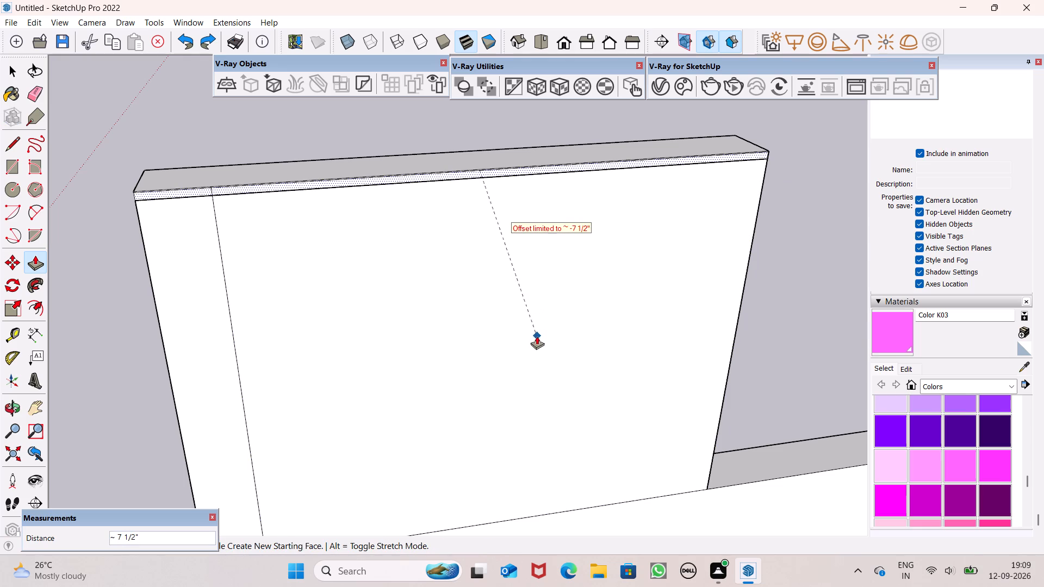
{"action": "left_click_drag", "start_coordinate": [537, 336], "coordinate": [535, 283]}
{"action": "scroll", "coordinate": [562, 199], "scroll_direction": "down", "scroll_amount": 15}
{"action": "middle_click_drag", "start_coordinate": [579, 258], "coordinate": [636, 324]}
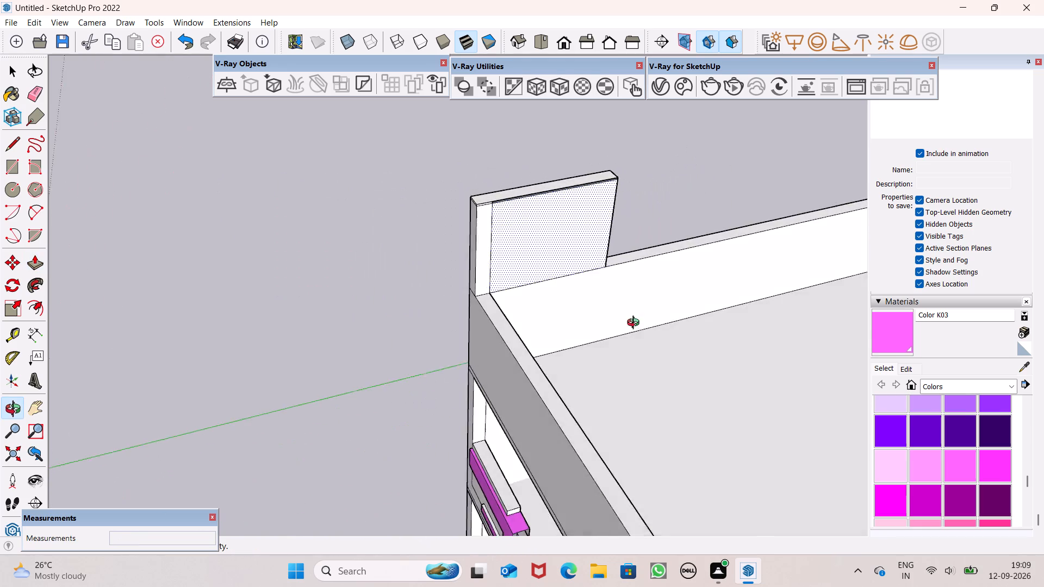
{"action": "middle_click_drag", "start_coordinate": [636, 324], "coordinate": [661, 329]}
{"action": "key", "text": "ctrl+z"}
Push/Pull the slab's inner edge face outward over the roof by 4' 9".
{"action": "scroll", "coordinate": [599, 232], "scroll_direction": "up", "scroll_amount": 5}
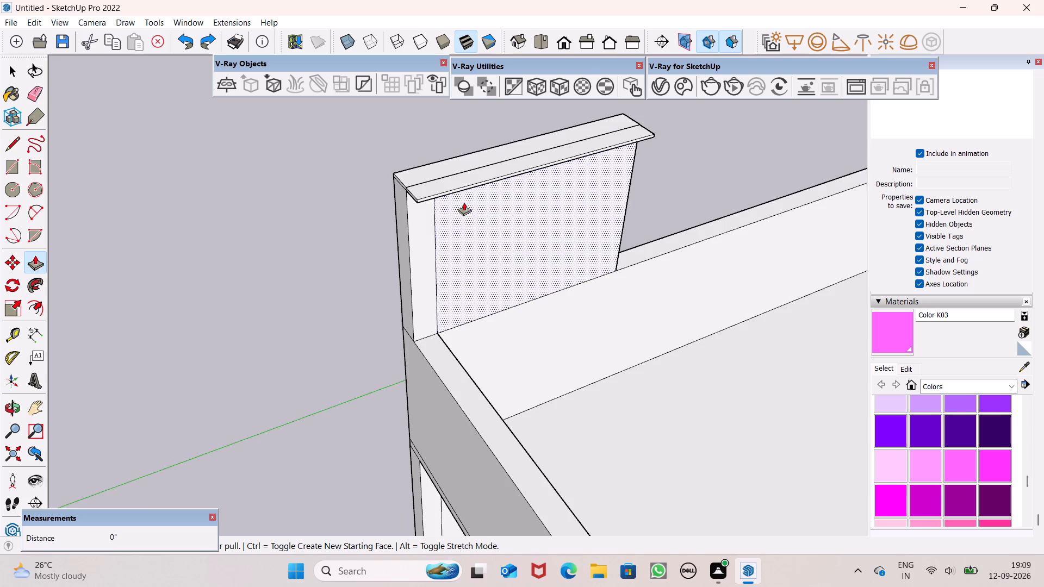
{"action": "scroll", "coordinate": [452, 201], "scroll_direction": "up", "scroll_amount": 5}
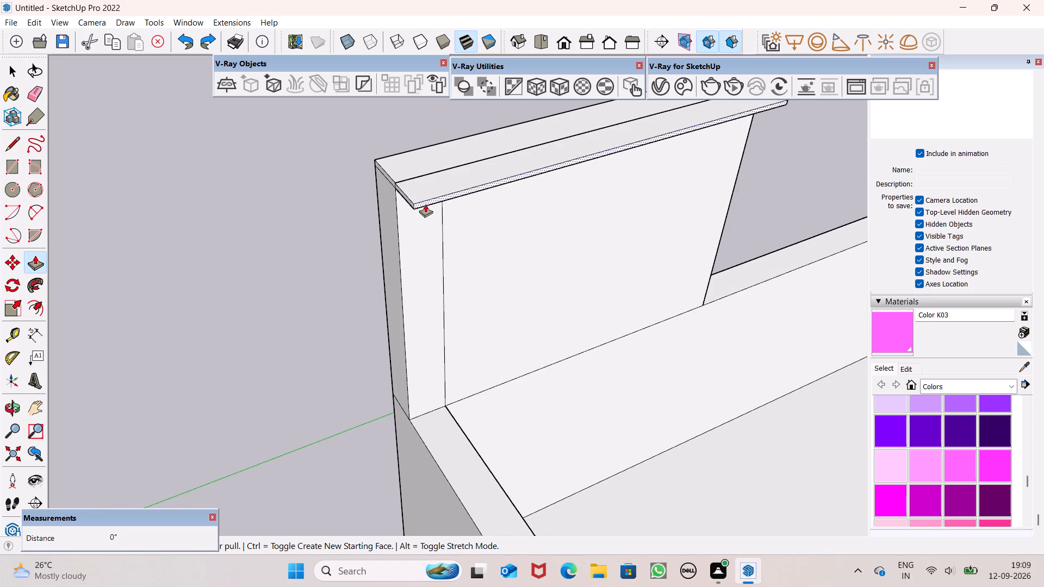
{"action": "left_click_drag", "start_coordinate": [425, 203], "coordinate": [676, 402]}
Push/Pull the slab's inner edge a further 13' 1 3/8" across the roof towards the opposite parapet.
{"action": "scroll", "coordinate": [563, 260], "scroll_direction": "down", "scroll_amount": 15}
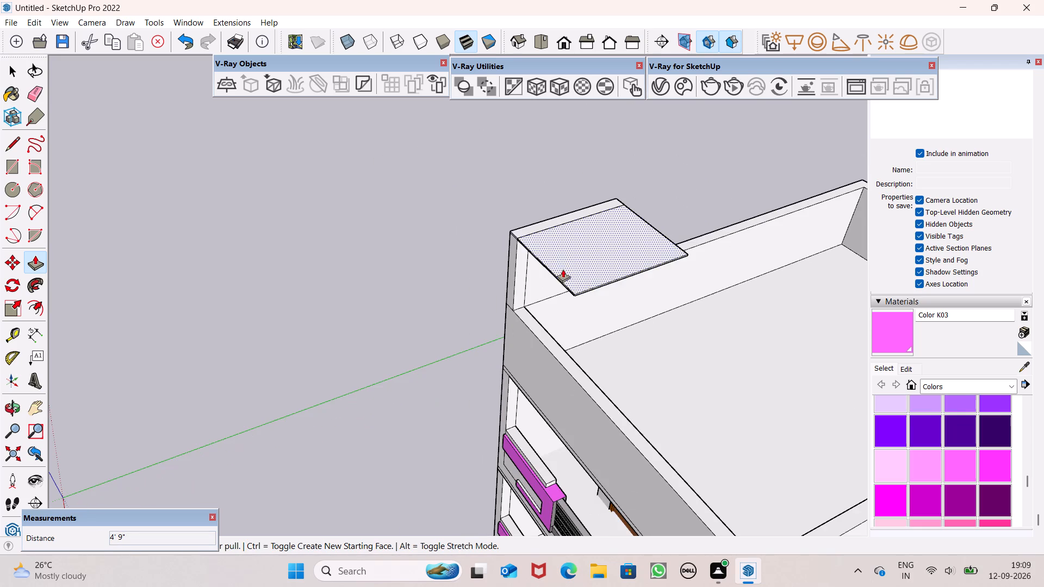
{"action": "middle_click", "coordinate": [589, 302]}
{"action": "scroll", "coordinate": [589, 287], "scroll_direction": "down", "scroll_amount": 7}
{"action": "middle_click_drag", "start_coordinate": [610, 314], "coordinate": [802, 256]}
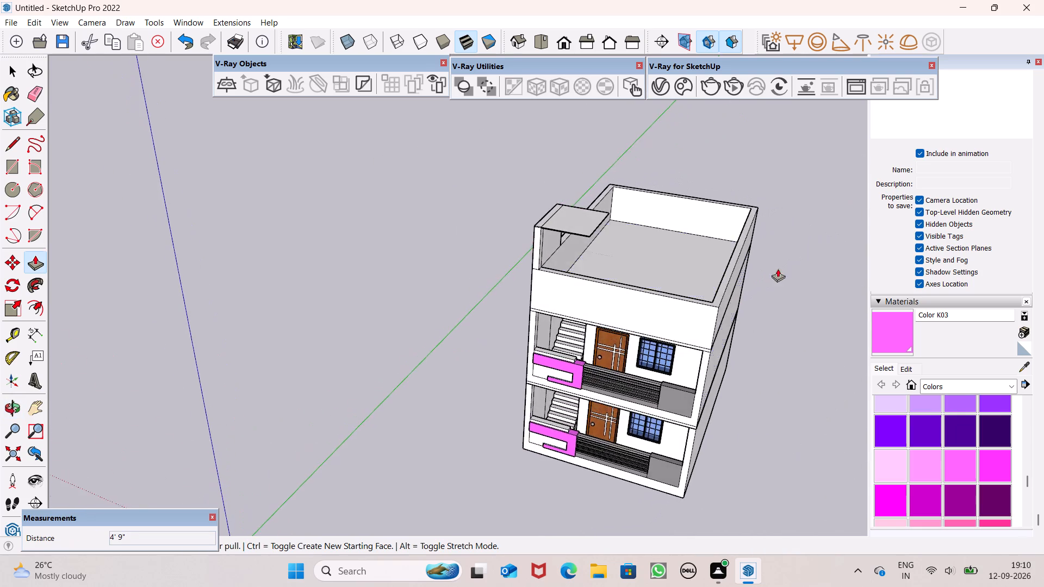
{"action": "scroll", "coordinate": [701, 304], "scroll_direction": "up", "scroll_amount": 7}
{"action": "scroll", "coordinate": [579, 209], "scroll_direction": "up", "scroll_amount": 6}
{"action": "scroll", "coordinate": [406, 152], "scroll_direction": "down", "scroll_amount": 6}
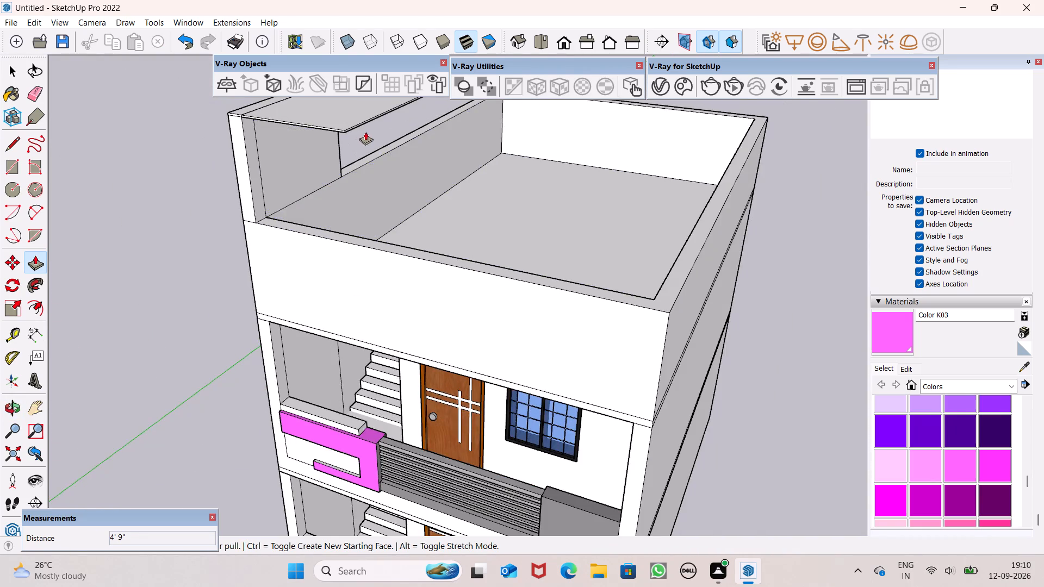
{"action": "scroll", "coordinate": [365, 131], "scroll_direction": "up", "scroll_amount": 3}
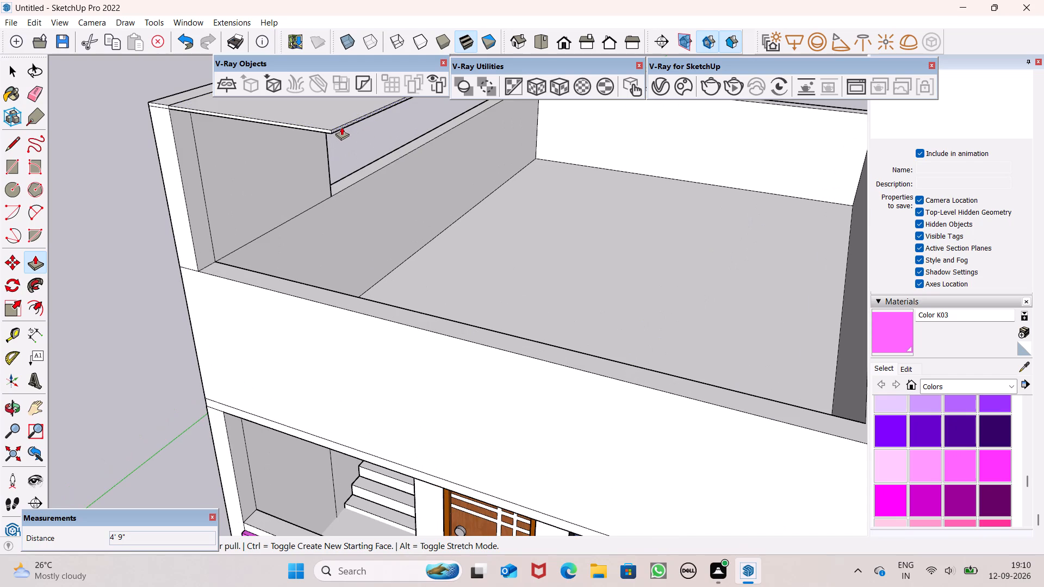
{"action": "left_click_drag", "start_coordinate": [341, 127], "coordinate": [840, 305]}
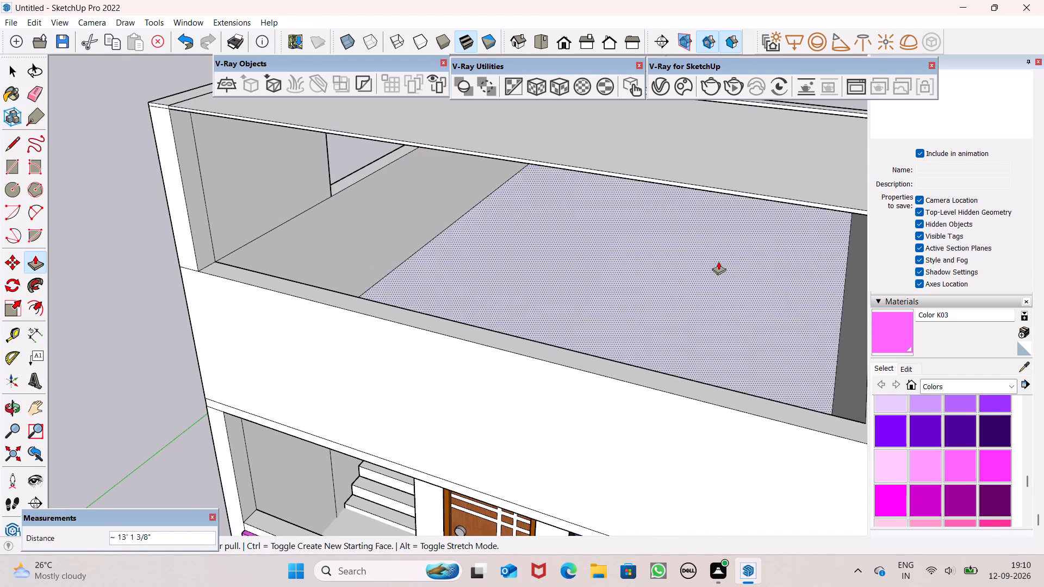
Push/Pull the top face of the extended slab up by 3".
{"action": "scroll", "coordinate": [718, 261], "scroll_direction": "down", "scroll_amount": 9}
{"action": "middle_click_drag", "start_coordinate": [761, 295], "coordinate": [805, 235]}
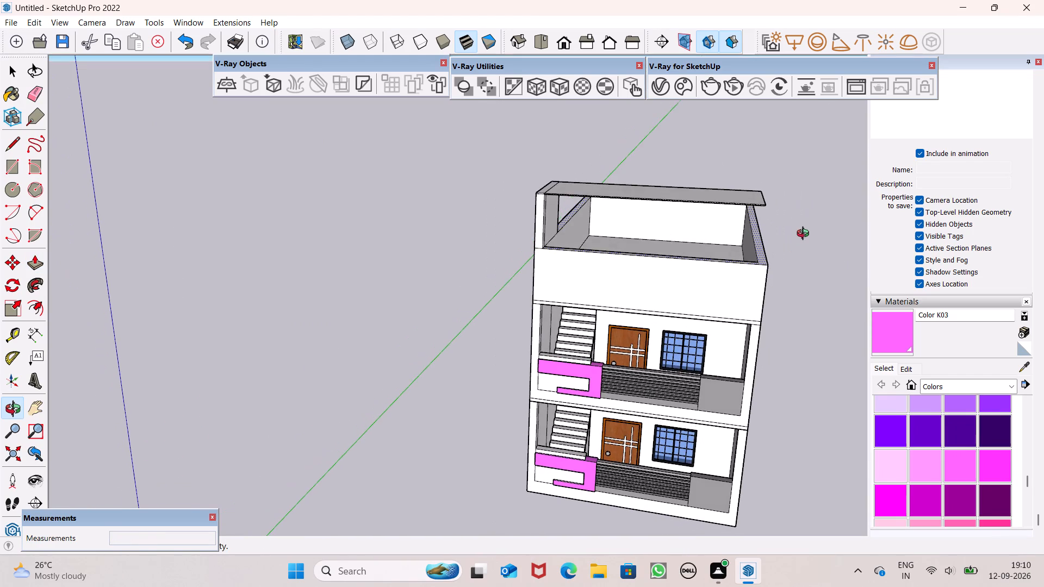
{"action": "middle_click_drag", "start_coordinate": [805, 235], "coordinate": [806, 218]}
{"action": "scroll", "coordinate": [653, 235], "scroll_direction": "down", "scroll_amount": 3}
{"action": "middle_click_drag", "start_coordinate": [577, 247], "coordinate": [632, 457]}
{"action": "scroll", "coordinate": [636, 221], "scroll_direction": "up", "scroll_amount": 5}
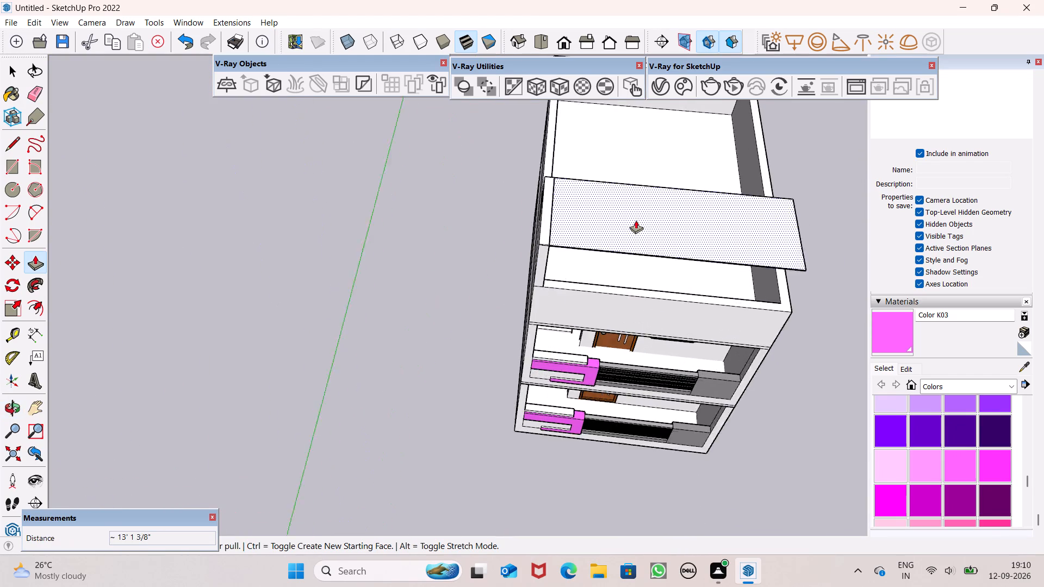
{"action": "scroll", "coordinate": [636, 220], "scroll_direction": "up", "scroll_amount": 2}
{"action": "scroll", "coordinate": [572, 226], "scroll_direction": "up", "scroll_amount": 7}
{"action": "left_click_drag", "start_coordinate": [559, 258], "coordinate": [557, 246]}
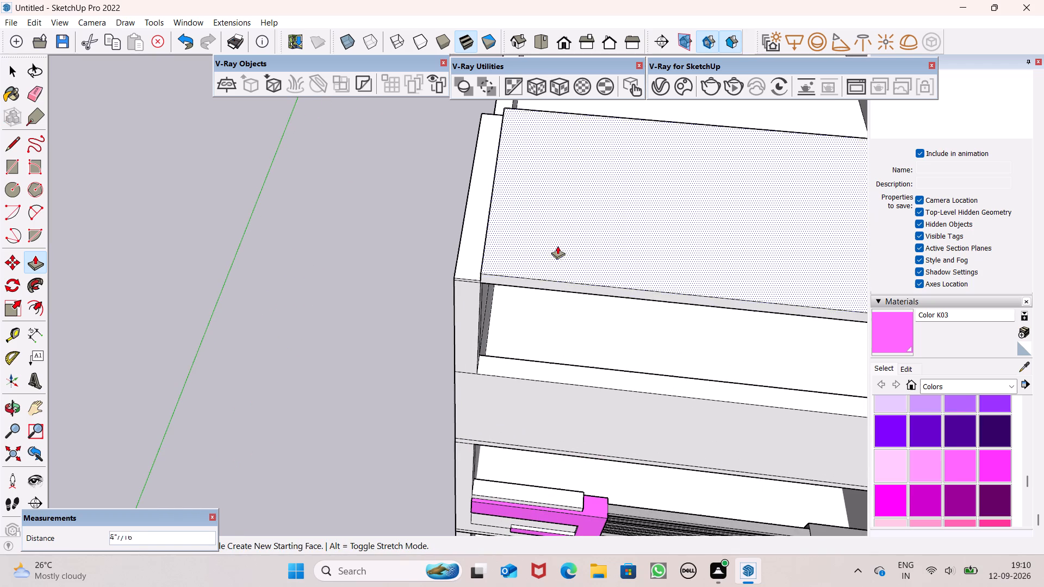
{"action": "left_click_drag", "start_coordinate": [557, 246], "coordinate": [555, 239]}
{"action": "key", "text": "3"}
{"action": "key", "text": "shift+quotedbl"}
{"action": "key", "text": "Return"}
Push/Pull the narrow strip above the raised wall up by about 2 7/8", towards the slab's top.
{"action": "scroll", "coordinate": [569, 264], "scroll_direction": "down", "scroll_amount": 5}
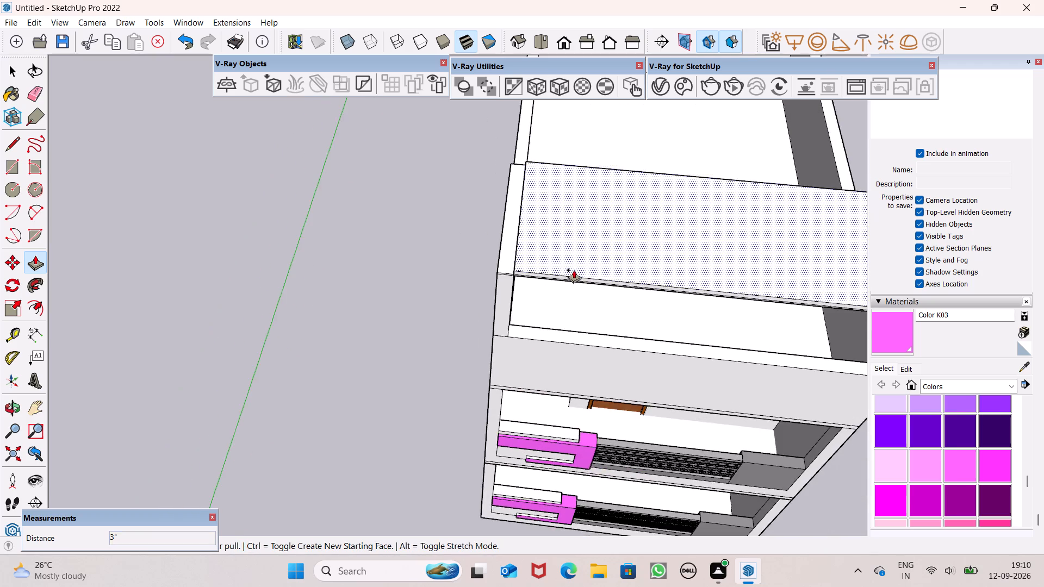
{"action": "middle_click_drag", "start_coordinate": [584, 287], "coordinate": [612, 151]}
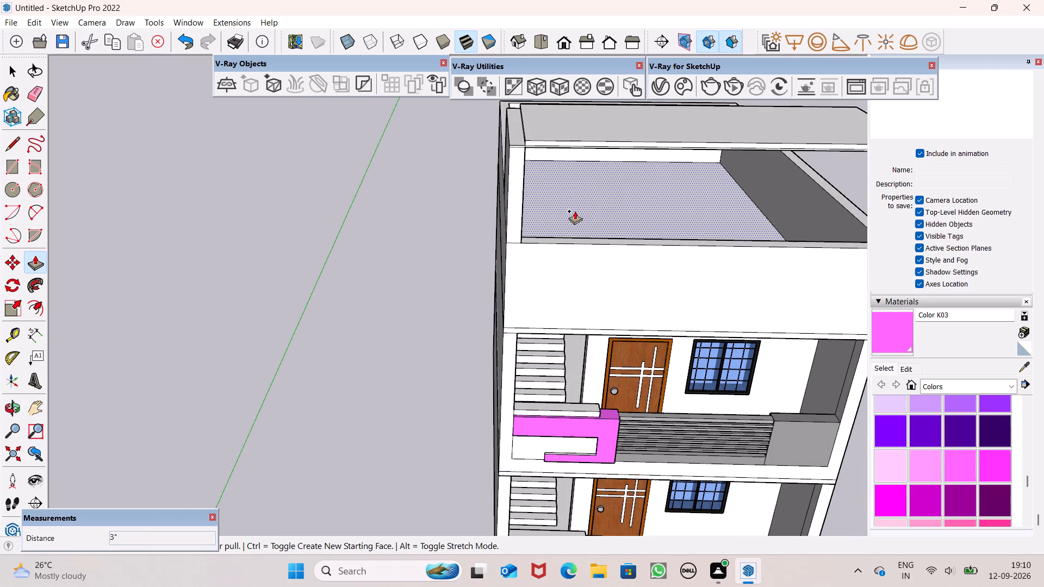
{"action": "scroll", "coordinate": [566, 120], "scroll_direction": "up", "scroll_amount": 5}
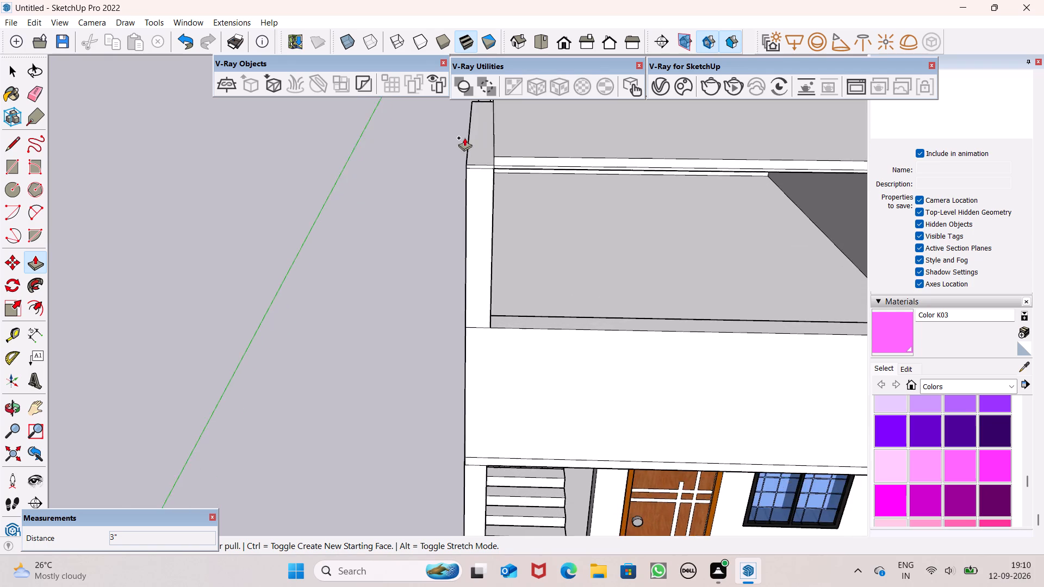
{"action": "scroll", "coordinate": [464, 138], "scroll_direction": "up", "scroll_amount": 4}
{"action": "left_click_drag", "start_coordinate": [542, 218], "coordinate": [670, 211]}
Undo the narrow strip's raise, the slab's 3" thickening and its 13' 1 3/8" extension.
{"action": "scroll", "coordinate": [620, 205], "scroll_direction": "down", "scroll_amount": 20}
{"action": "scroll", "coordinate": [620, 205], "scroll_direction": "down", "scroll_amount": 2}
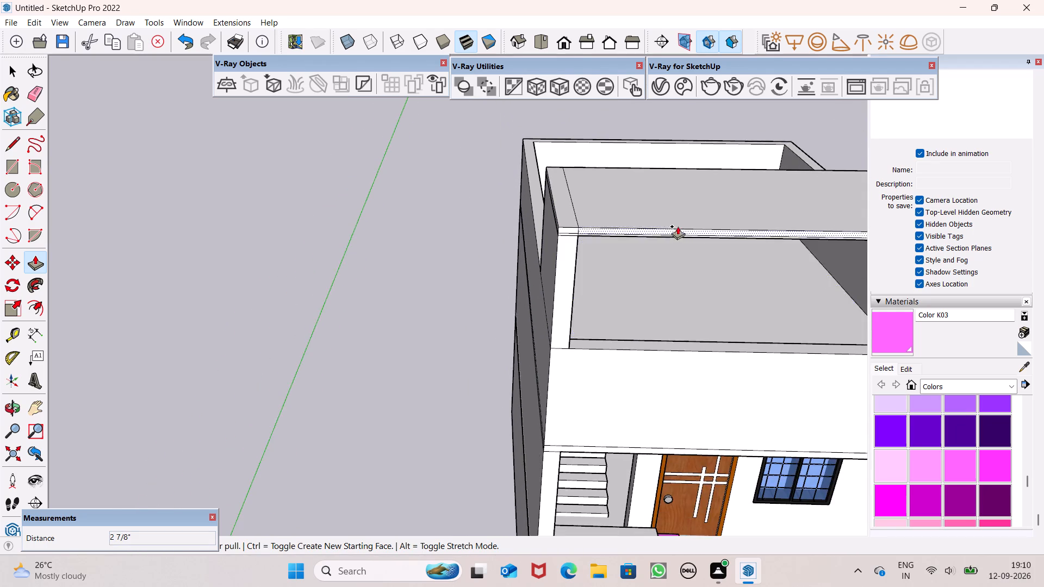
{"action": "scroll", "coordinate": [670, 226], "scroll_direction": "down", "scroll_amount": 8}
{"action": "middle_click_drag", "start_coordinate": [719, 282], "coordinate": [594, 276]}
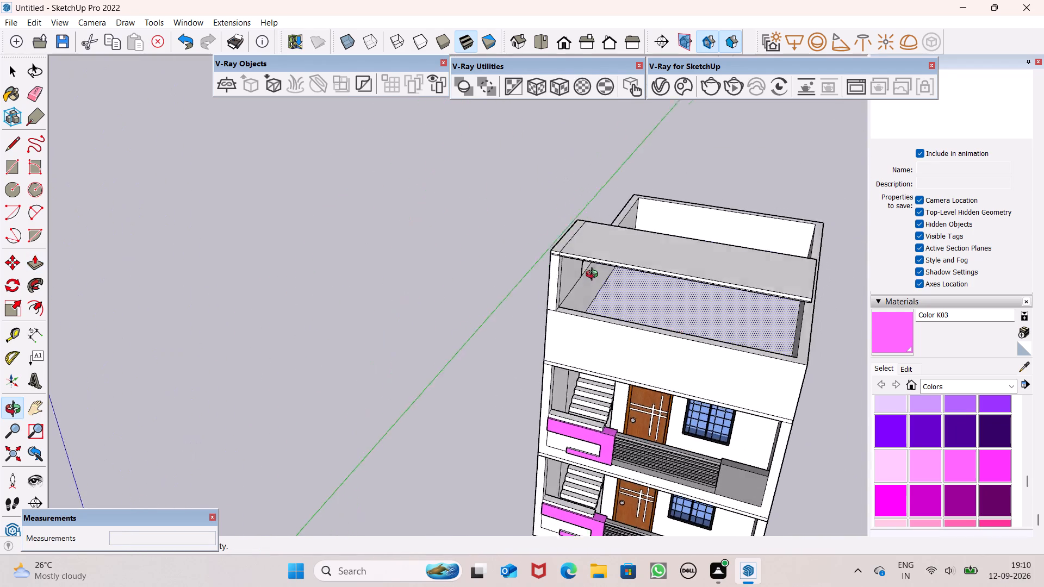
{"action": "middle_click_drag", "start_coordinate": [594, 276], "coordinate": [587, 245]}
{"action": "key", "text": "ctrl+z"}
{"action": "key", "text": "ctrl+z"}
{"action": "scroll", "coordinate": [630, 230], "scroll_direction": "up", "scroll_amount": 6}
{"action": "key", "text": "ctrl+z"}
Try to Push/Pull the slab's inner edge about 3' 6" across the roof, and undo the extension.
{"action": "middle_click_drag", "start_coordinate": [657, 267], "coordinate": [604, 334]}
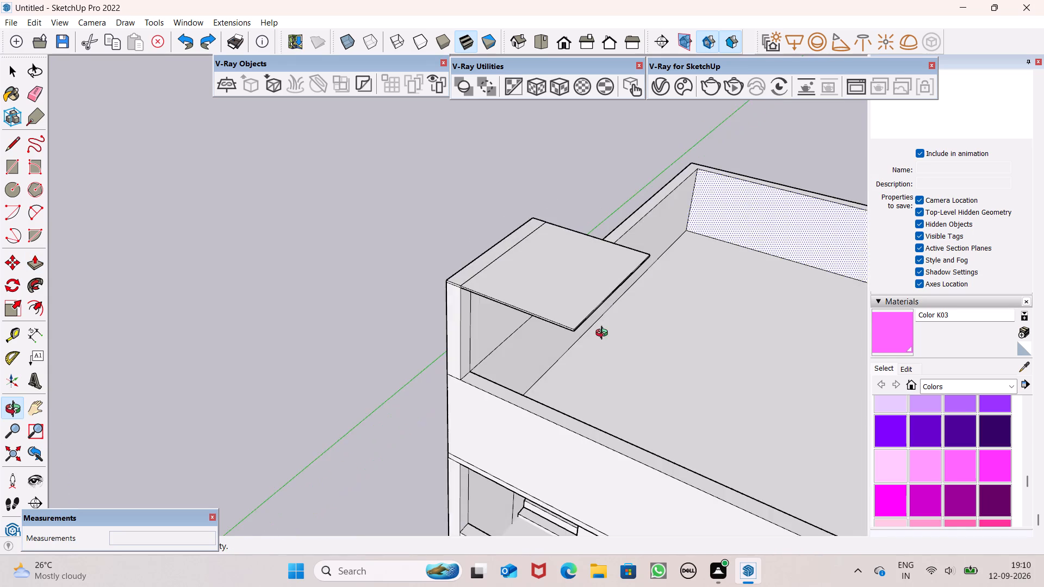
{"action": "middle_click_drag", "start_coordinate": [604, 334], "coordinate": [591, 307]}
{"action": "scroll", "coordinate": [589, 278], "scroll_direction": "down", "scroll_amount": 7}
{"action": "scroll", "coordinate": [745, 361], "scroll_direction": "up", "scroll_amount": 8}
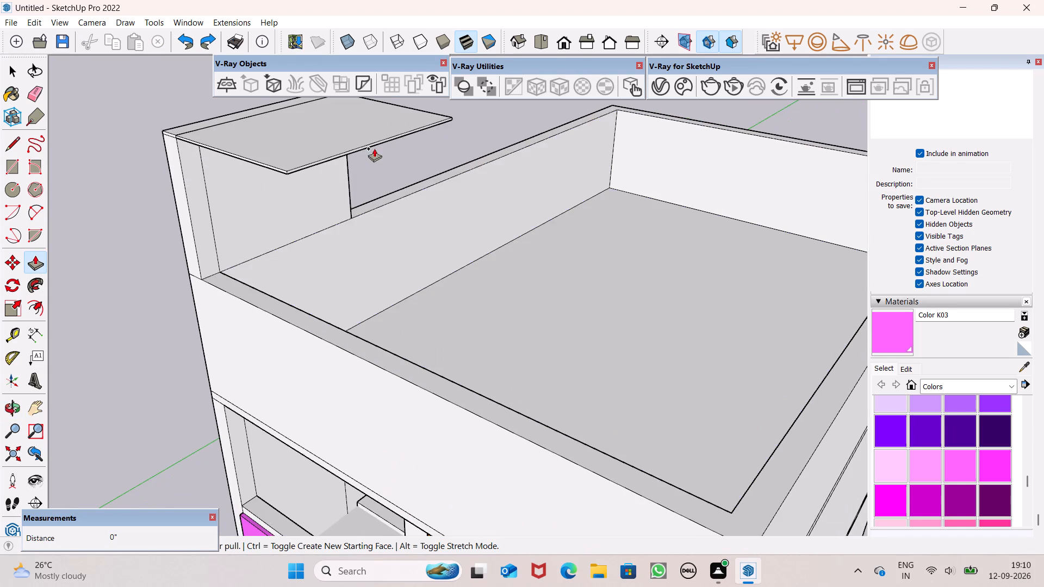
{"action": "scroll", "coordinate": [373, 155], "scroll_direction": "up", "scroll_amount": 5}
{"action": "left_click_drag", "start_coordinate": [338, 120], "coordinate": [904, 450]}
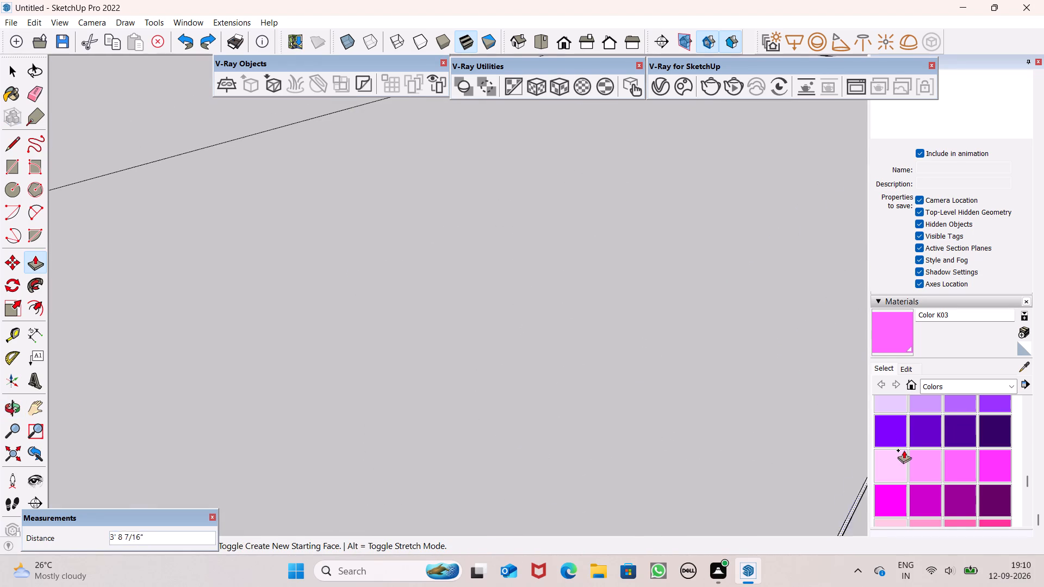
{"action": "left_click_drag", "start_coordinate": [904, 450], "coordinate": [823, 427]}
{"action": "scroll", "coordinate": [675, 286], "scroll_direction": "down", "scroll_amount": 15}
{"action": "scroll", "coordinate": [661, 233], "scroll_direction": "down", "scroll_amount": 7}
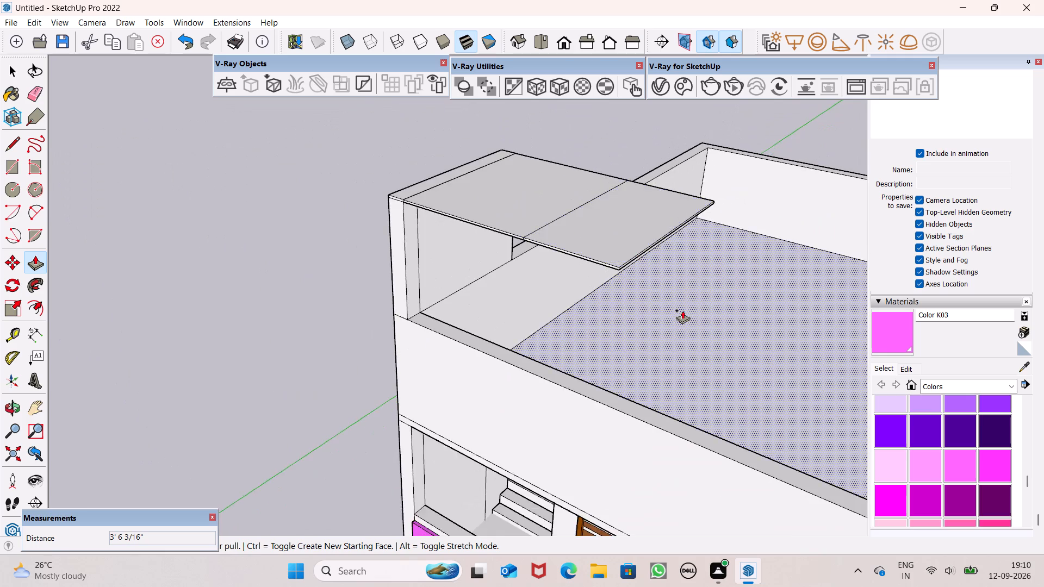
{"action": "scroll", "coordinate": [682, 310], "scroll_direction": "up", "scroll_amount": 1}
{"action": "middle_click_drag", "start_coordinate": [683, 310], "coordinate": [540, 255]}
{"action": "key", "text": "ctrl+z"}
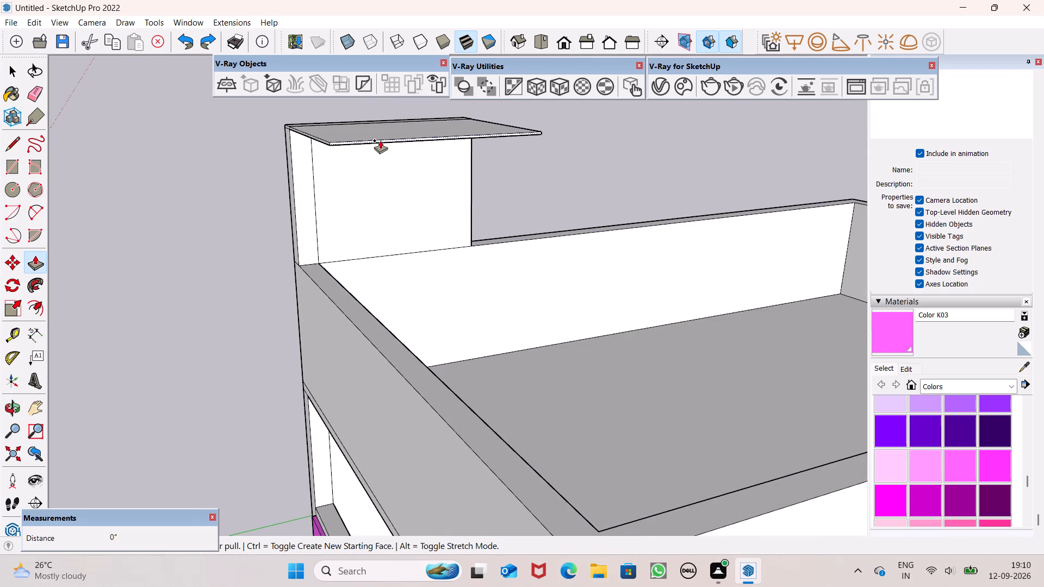
Push/Pull the slab's inner edge about 15' 8 11/16" across the roof, past the opposite parapet.
{"action": "left_click_drag", "start_coordinate": [380, 140], "coordinate": [706, 427]}
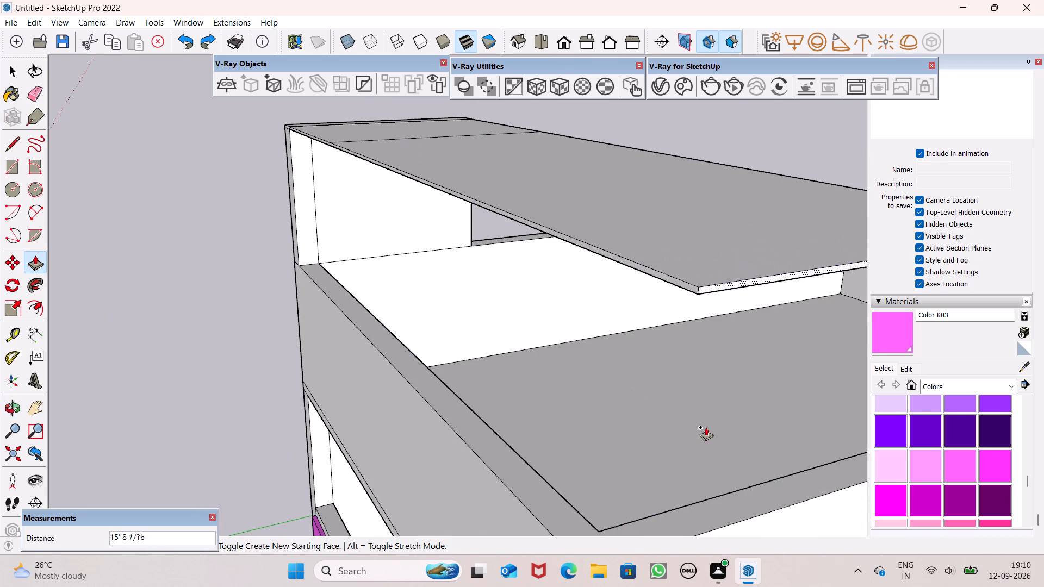
{"action": "left_click_drag", "start_coordinate": [706, 427], "coordinate": [705, 425]}
{"action": "scroll", "coordinate": [636, 332], "scroll_direction": "down", "scroll_amount": 9}
{"action": "middle_click_drag", "start_coordinate": [638, 330], "coordinate": [825, 313]}
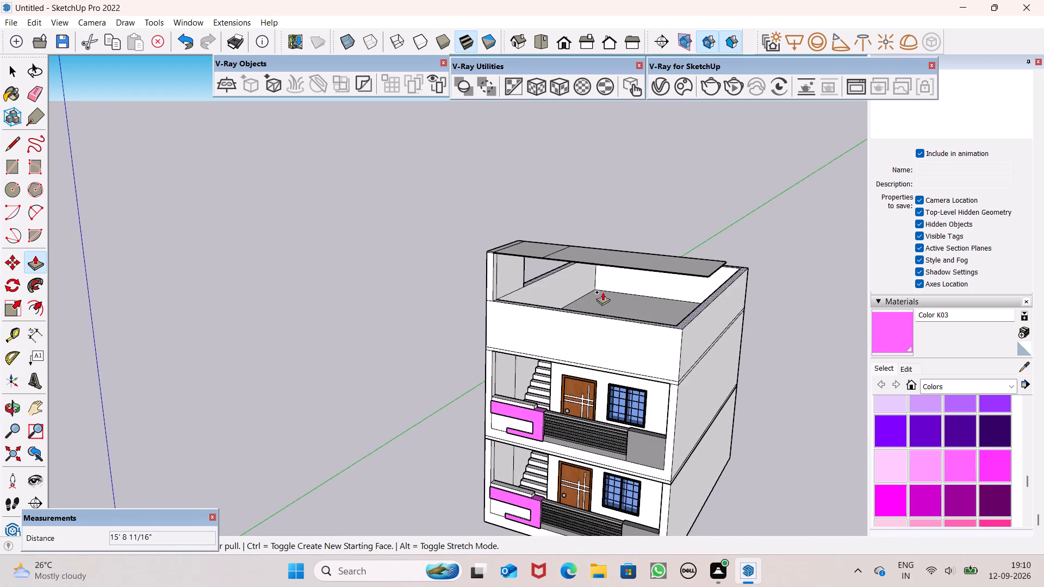
{"action": "scroll", "coordinate": [579, 282], "scroll_direction": "up", "scroll_amount": 6}
{"action": "scroll", "coordinate": [588, 280], "scroll_direction": "down", "scroll_amount": 6}
{"action": "middle_click_drag", "start_coordinate": [591, 284], "coordinate": [732, 366]}
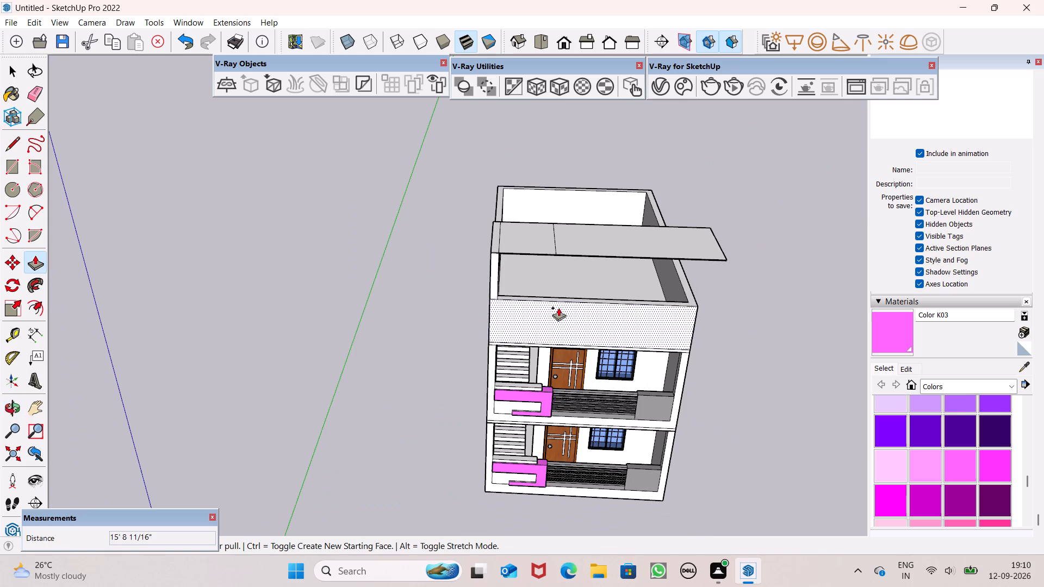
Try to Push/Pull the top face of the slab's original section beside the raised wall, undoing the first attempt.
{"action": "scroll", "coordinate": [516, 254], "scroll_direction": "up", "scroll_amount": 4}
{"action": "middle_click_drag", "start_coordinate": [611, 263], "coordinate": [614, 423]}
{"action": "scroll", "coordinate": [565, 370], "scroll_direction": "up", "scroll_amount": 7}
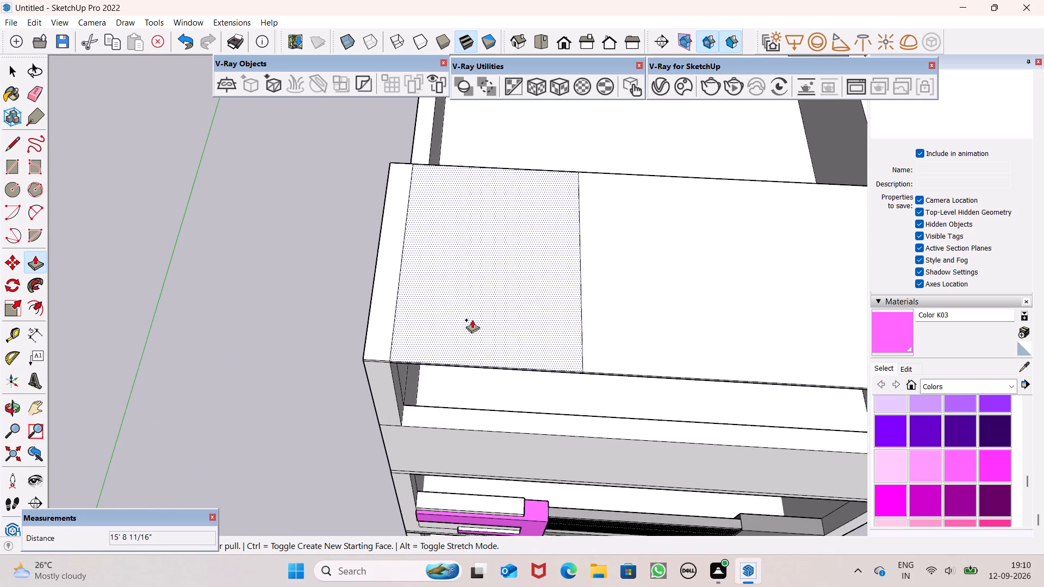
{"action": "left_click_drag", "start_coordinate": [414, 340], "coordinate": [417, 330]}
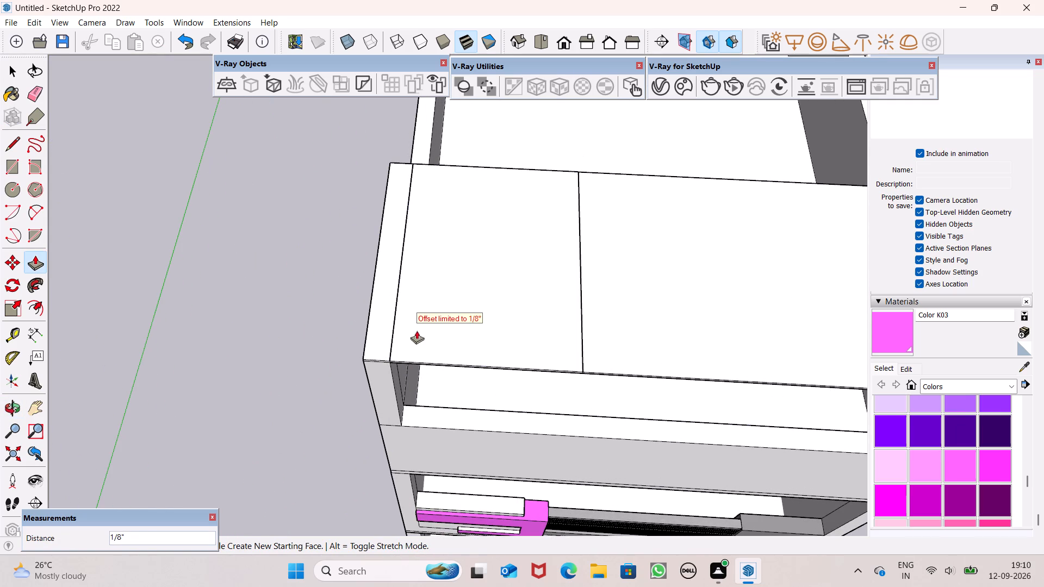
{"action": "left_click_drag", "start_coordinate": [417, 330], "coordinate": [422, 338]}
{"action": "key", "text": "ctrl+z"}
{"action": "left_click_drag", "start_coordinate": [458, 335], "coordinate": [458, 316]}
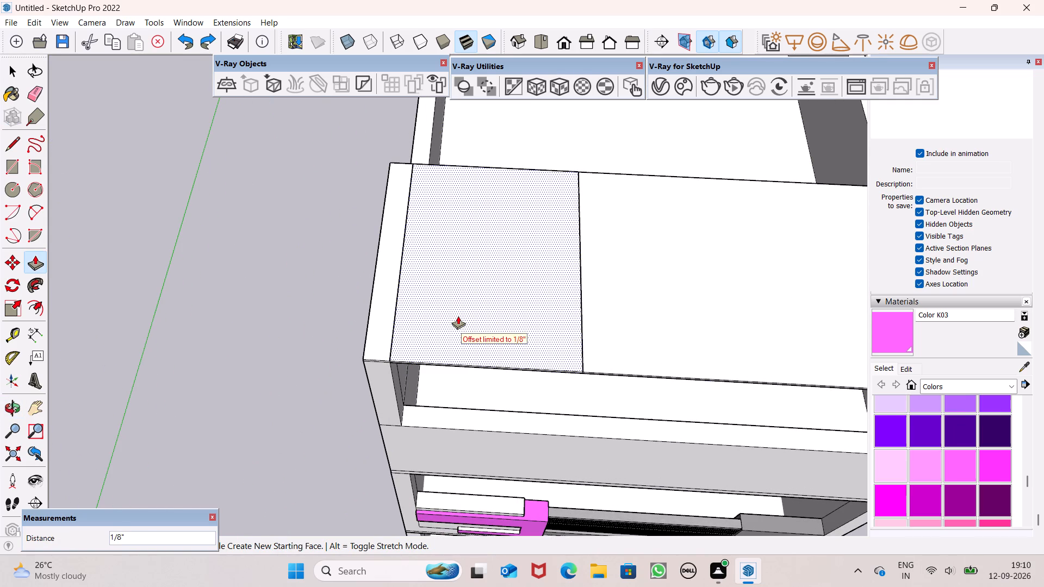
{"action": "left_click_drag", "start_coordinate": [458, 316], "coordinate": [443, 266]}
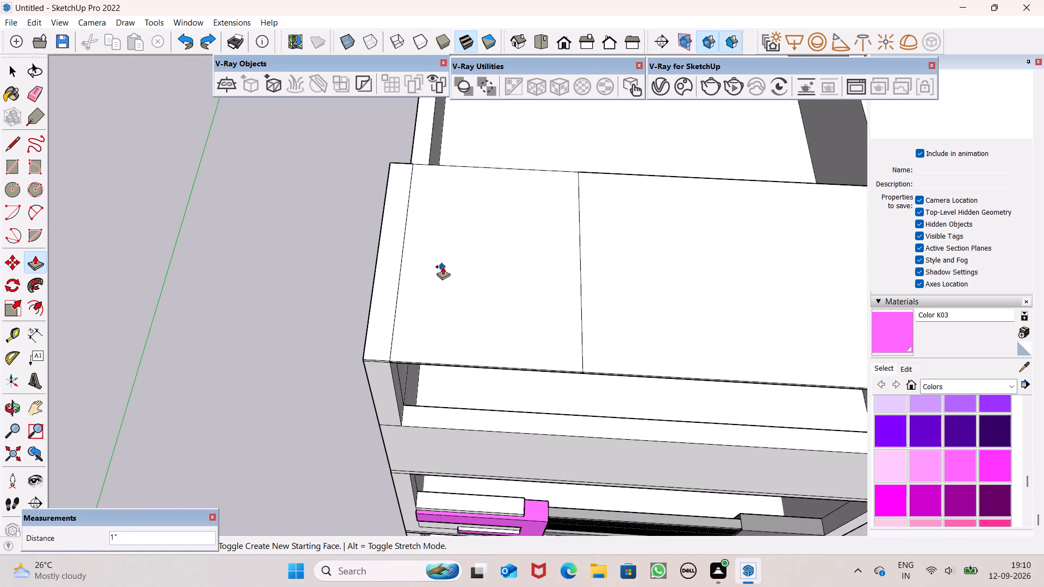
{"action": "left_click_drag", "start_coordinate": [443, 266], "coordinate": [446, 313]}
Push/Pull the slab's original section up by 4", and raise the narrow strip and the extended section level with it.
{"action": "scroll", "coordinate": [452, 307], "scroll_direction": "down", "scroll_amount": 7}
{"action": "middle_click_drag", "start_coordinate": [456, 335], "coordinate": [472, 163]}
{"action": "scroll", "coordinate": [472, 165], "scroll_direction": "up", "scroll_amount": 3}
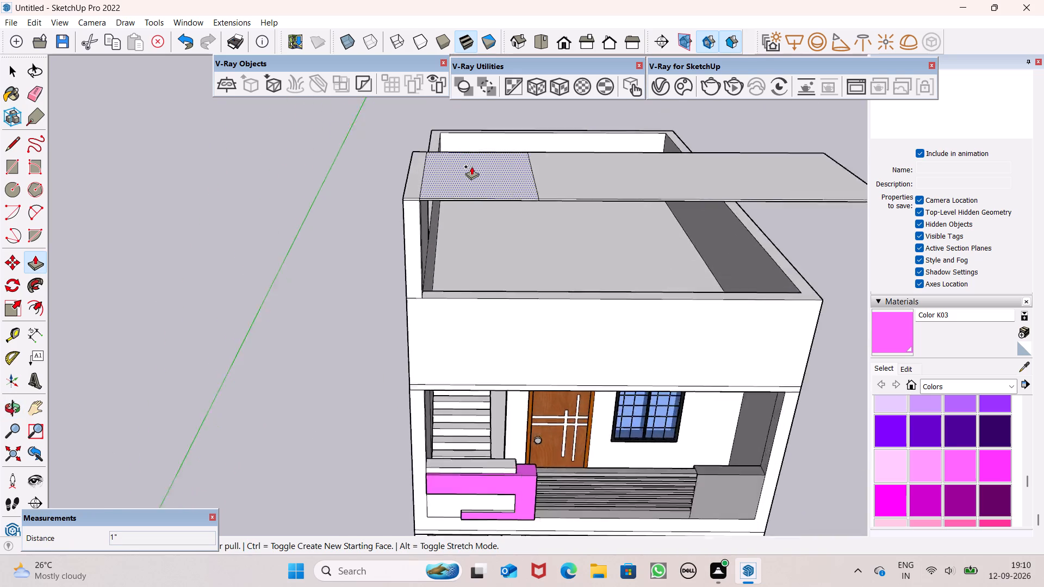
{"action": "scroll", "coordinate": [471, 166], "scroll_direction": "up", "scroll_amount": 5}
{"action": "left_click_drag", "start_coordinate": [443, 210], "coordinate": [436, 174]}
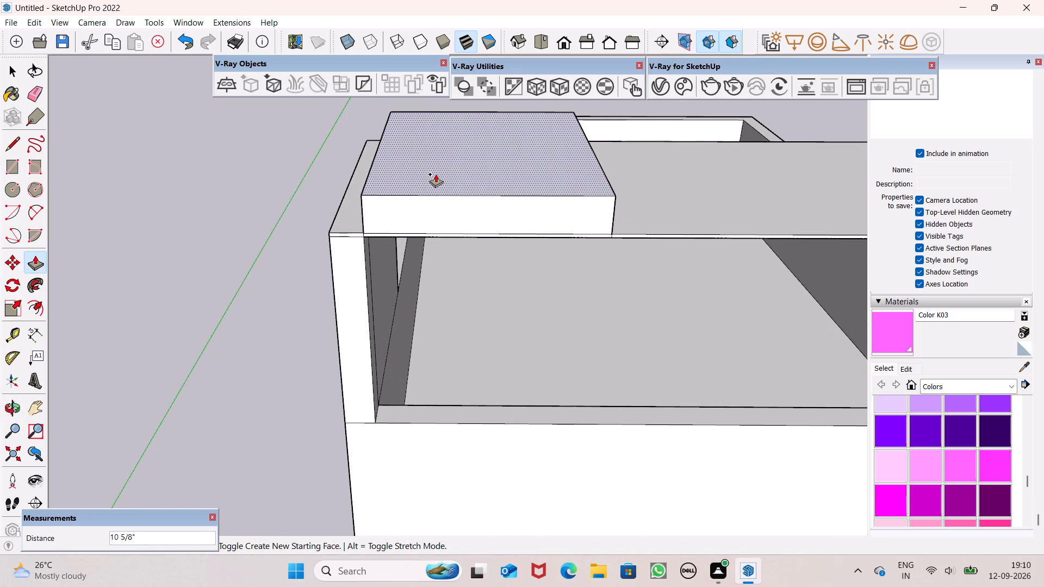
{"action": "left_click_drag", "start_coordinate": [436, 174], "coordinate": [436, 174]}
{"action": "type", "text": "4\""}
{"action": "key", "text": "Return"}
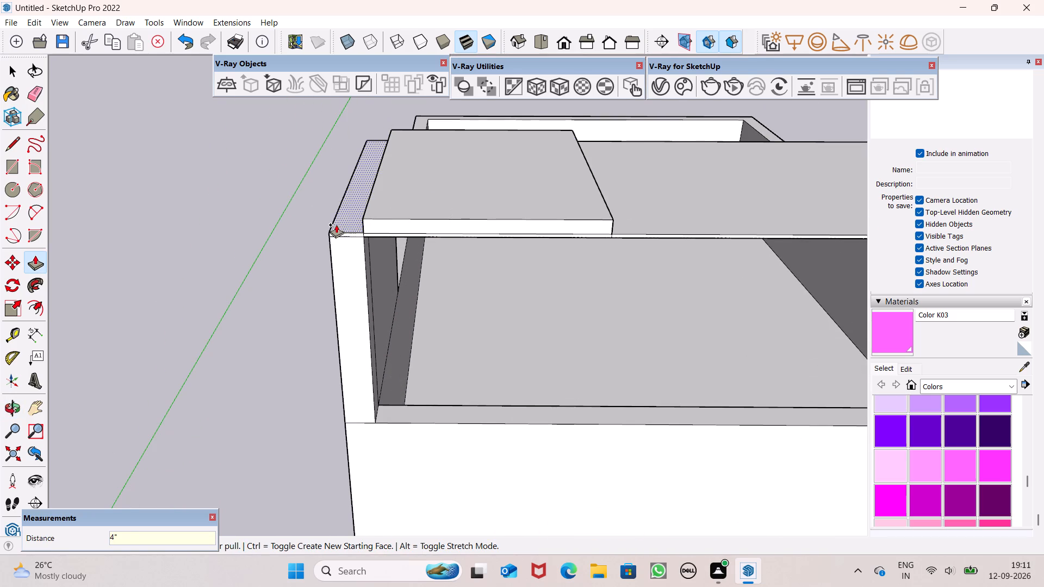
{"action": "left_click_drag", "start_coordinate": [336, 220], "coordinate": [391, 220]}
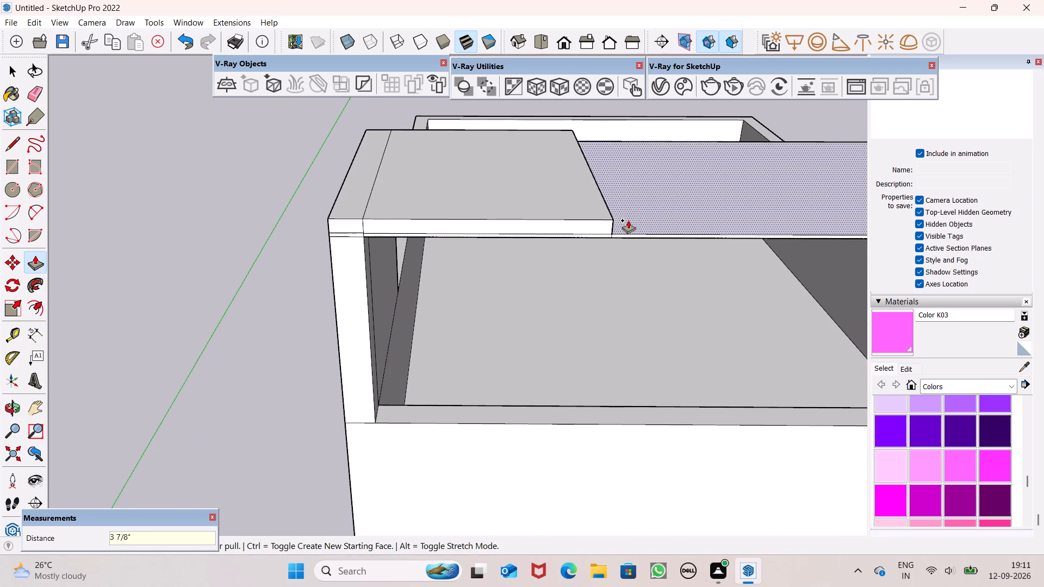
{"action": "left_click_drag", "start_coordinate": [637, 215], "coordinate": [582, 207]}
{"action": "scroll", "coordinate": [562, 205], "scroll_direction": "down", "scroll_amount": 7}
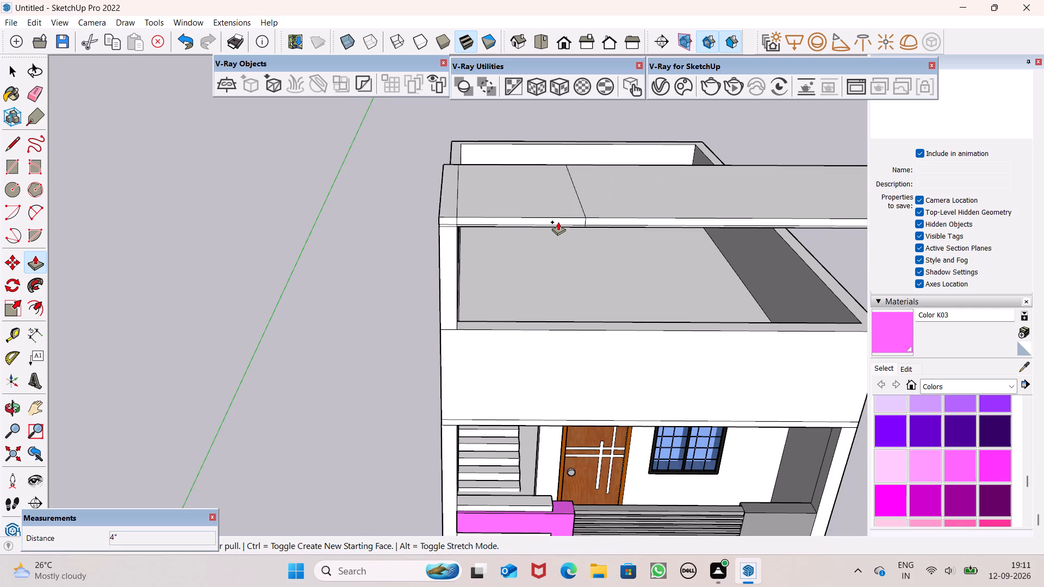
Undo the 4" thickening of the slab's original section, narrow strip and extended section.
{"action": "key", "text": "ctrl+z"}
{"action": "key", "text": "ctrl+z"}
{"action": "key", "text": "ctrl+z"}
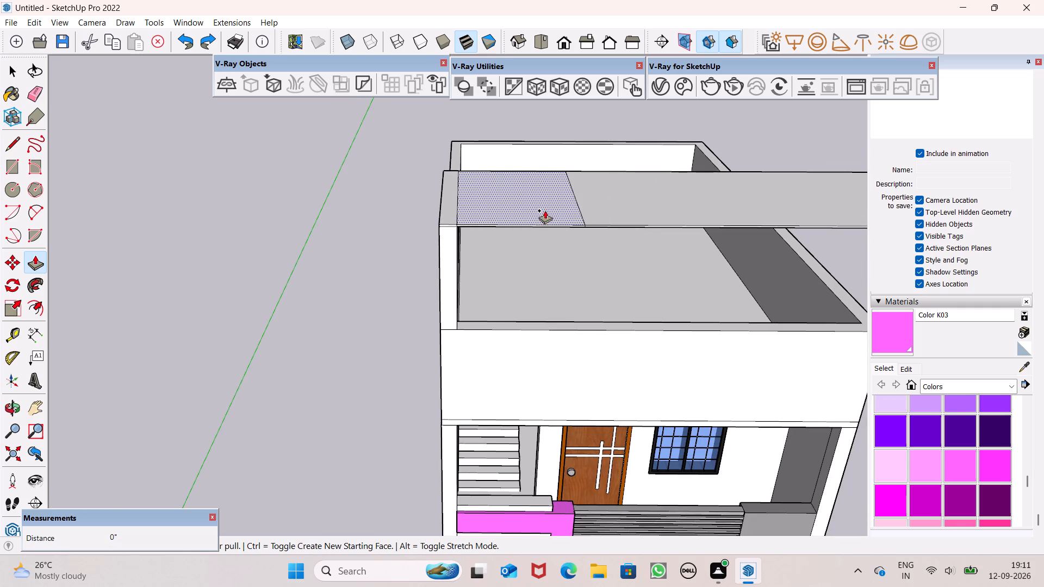
Push/Pull the slab's original section up by 6", and raise the narrow strip and the extended section level with it.
{"action": "left_click_drag", "start_coordinate": [543, 209], "coordinate": [529, 178]}
{"action": "type", "text": "6\""}
{"action": "left_click_drag", "start_coordinate": [529, 178], "coordinate": [529, 178]}
{"action": "key", "text": "Return"}
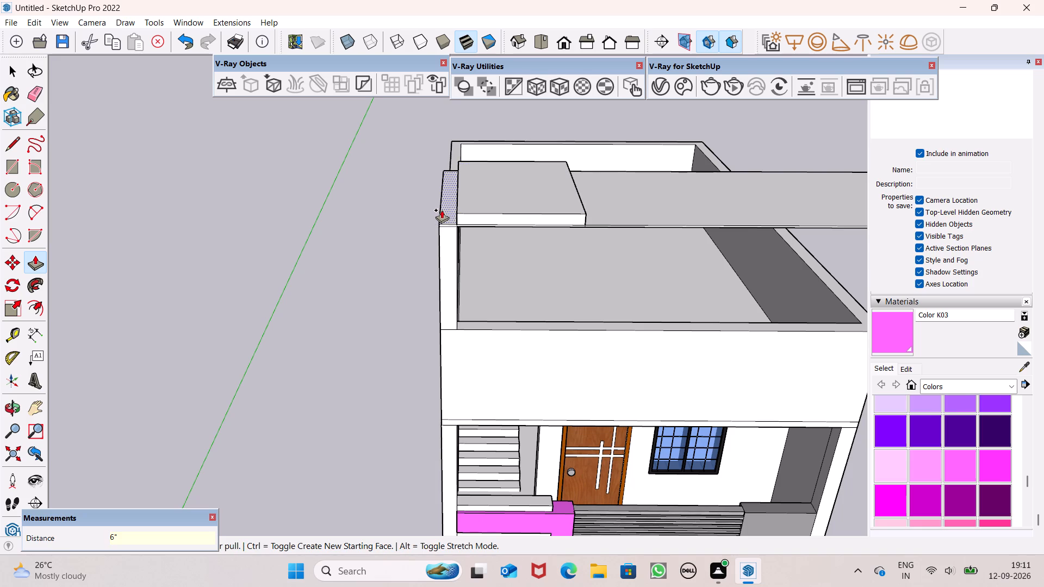
{"action": "left_click_drag", "start_coordinate": [445, 210], "coordinate": [489, 210]}
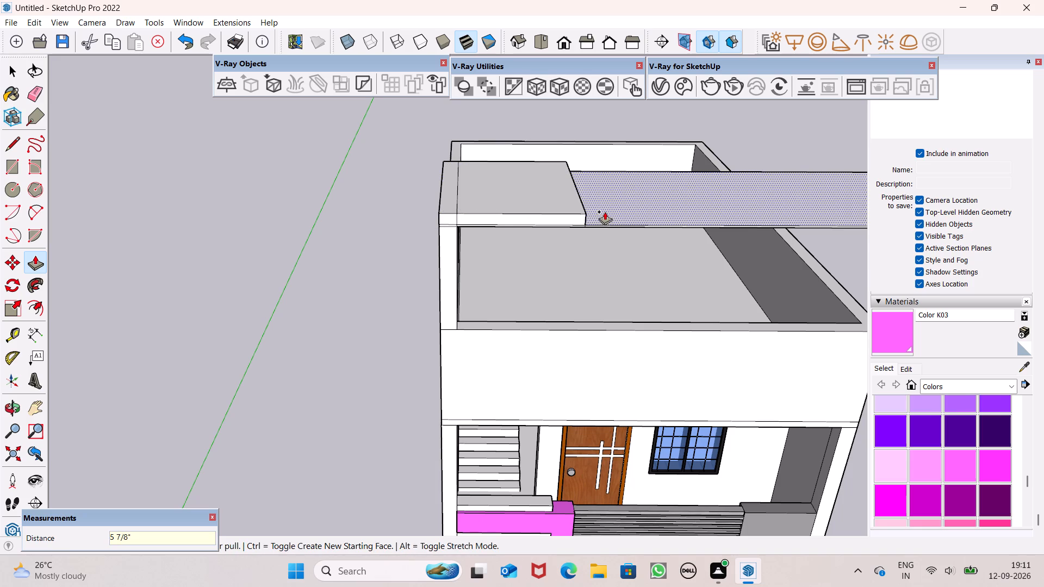
{"action": "left_click_drag", "start_coordinate": [605, 211], "coordinate": [560, 206]}
{"action": "scroll", "coordinate": [508, 211], "scroll_direction": "down", "scroll_amount": 7}
{"action": "key", "text": "space"}
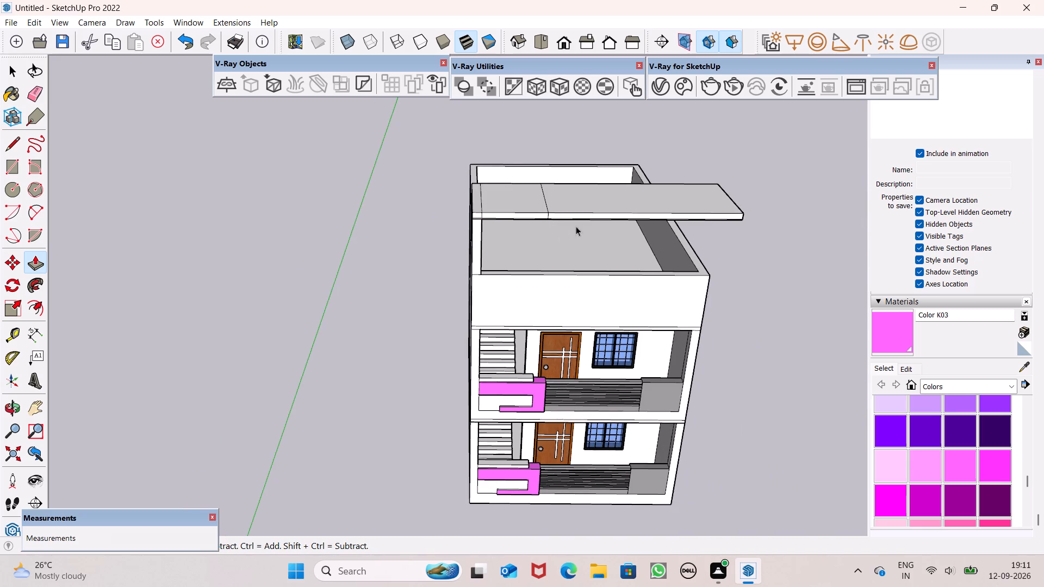
Erase the two dividing lines across the slab's top face, at the extension joint and beside the narrow strip.
{"action": "scroll", "coordinate": [684, 230], "scroll_direction": "down", "scroll_amount": 4}
{"action": "middle_click_drag", "start_coordinate": [706, 245], "coordinate": [677, 326]}
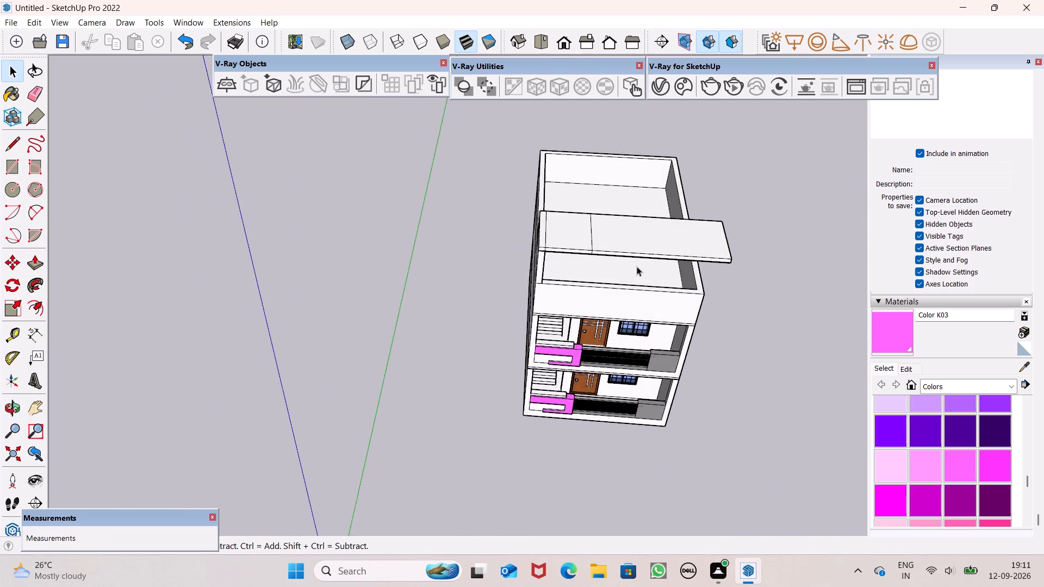
{"action": "scroll", "coordinate": [634, 261], "scroll_direction": "up", "scroll_amount": 4}
{"action": "middle_click_drag", "start_coordinate": [627, 267], "coordinate": [629, 399]}
{"action": "scroll", "coordinate": [464, 281], "scroll_direction": "up", "scroll_amount": 1}
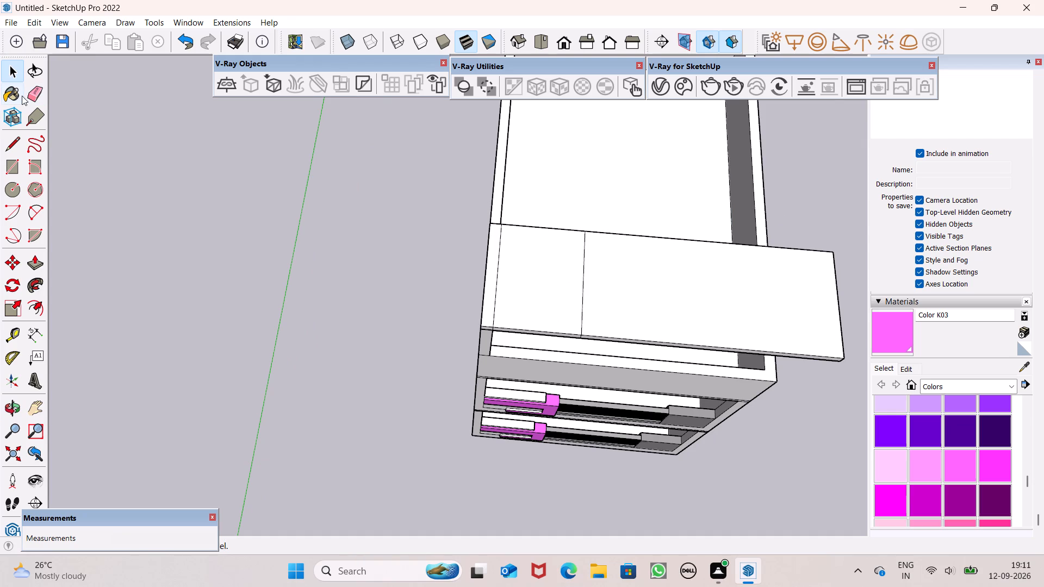
{"action": "left_click", "coordinate": [28, 96]}
{"action": "scroll", "coordinate": [557, 273], "scroll_direction": "up", "scroll_amount": 5}
{"action": "left_click_drag", "start_coordinate": [588, 275], "coordinate": [607, 277]}
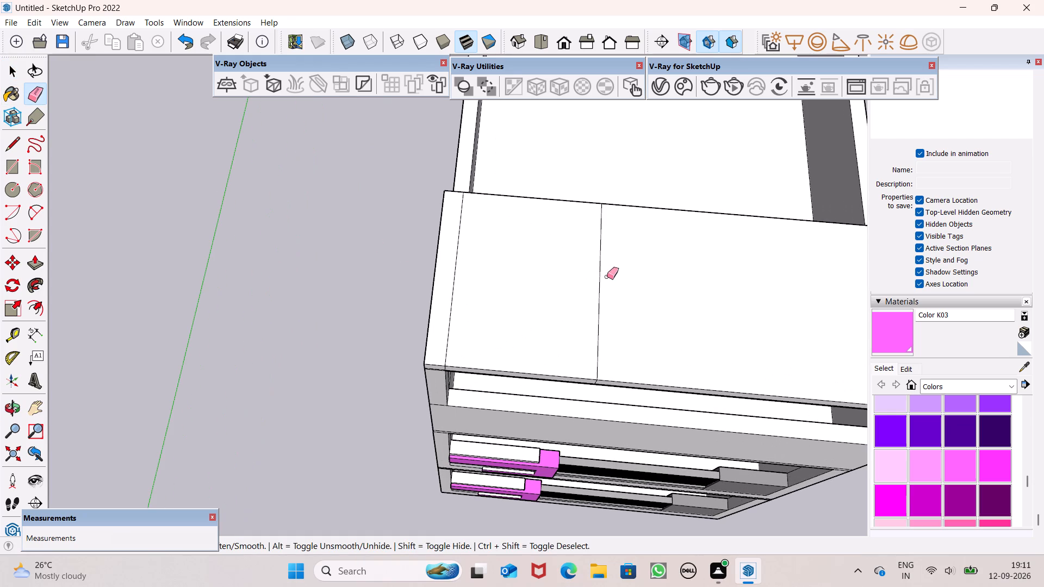
{"action": "left_click_drag", "start_coordinate": [607, 277], "coordinate": [607, 277]}
{"action": "left_click_drag", "start_coordinate": [456, 260], "coordinate": [452, 266]}
{"action": "scroll", "coordinate": [505, 200], "scroll_direction": "down", "scroll_amount": 7}
{"action": "scroll", "coordinate": [481, 295], "scroll_direction": "up", "scroll_amount": 6}
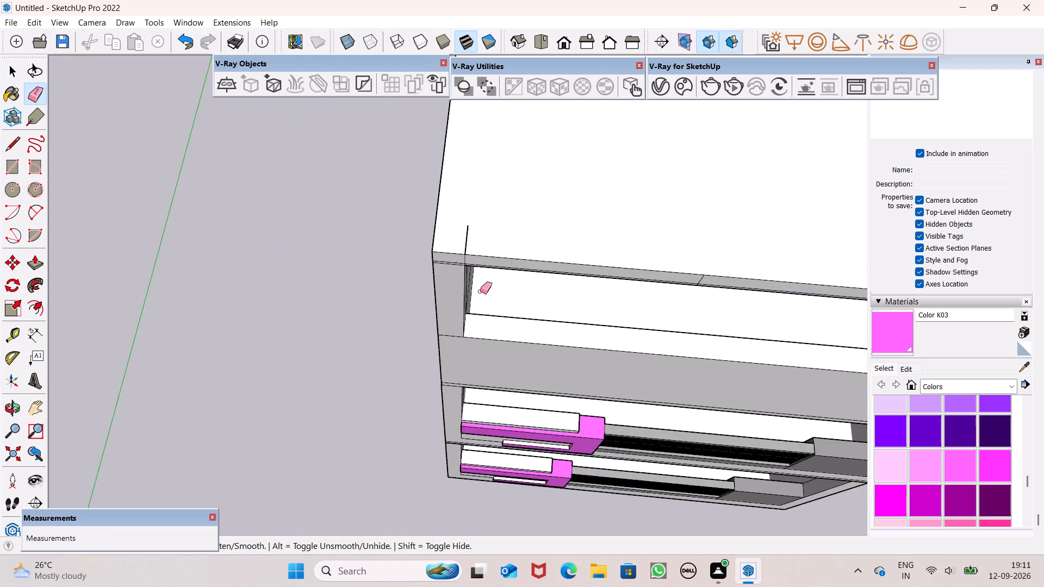
{"action": "scroll", "coordinate": [480, 291], "scroll_direction": "up", "scroll_amount": 10}
{"action": "left_click_drag", "start_coordinate": [419, 211], "coordinate": [412, 211]}
{"action": "left_click_drag", "start_coordinate": [422, 143], "coordinate": [414, 144]}
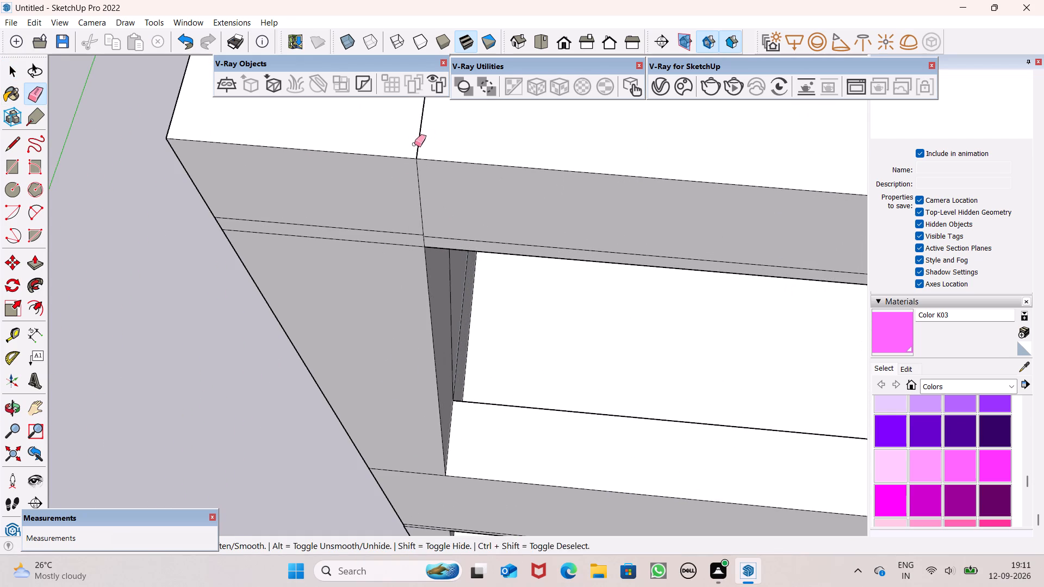
{"action": "left_click_drag", "start_coordinate": [414, 144], "coordinate": [408, 145]}
Erase the leftover vertical and horizontal seam lines on the slab's front face where it meets the raised corner wall.
{"action": "left_click_drag", "start_coordinate": [440, 201], "coordinate": [399, 214]}
{"action": "left_click_drag", "start_coordinate": [425, 207], "coordinate": [415, 209]}
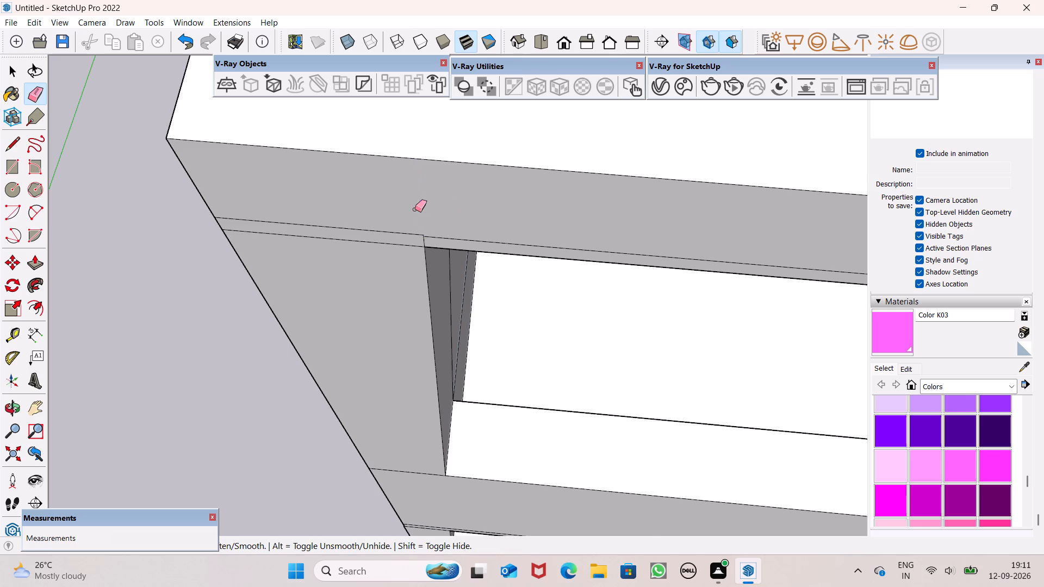
{"action": "scroll", "coordinate": [433, 199], "scroll_direction": "down", "scroll_amount": 7}
{"action": "scroll", "coordinate": [449, 245], "scroll_direction": "up", "scroll_amount": 8}
{"action": "left_click_drag", "start_coordinate": [295, 139], "coordinate": [284, 194]}
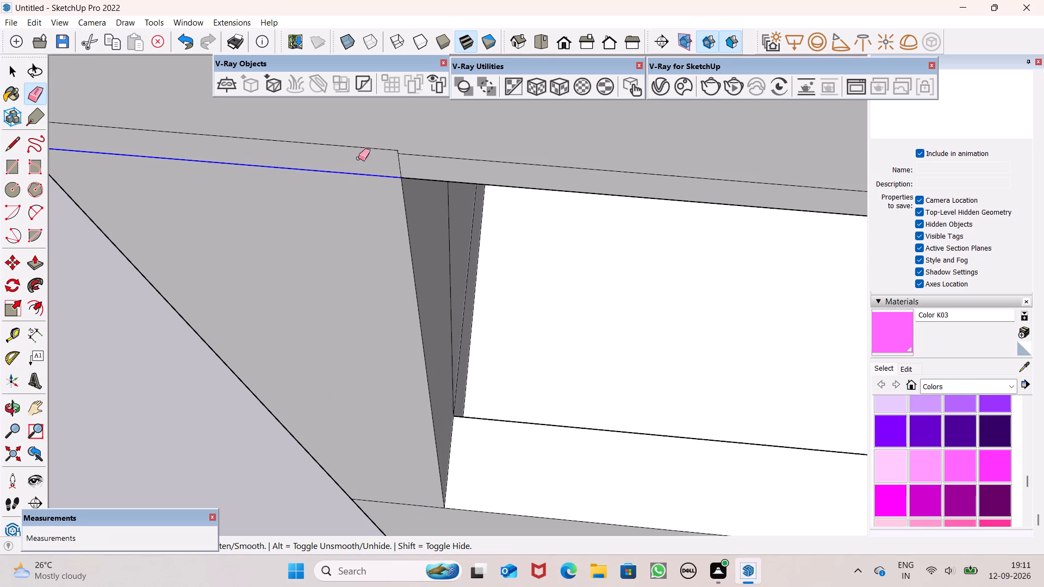
{"action": "left_click_drag", "start_coordinate": [349, 147], "coordinate": [352, 164]}
{"action": "left_click_drag", "start_coordinate": [431, 149], "coordinate": [437, 165]}
{"action": "left_click_drag", "start_coordinate": [417, 157], "coordinate": [387, 165]}
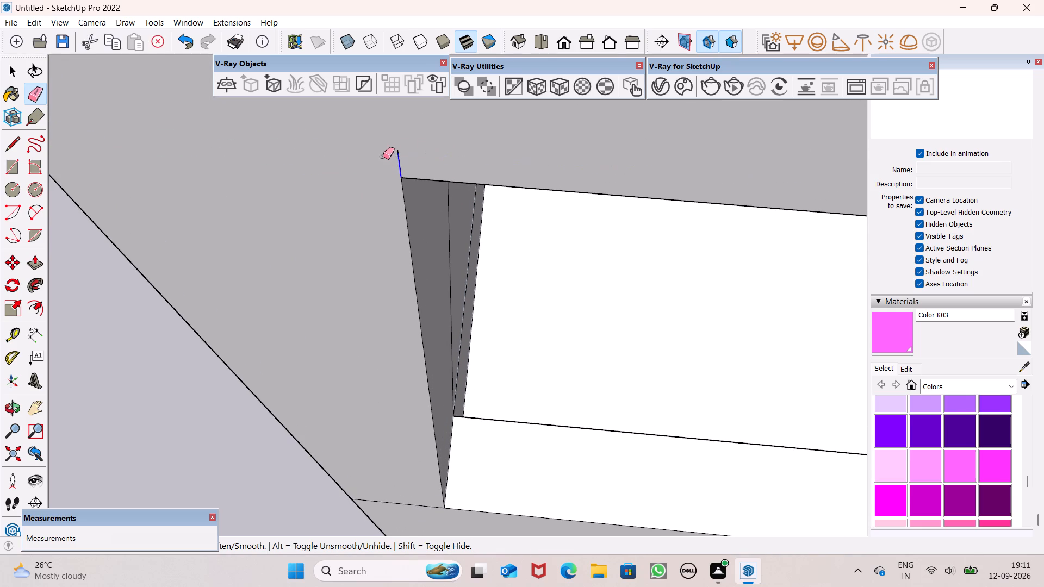
{"action": "scroll", "coordinate": [383, 161], "scroll_direction": "down", "scroll_amount": 16}
{"action": "scroll", "coordinate": [358, 165], "scroll_direction": "down", "scroll_amount": 15}
{"action": "scroll", "coordinate": [650, 255], "scroll_direction": "down", "scroll_amount": 8}
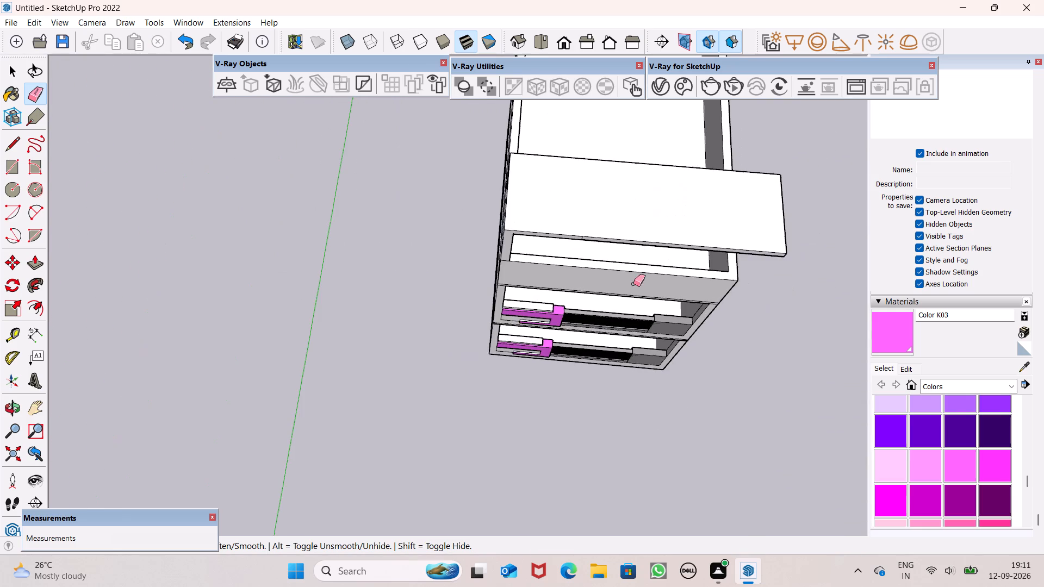
Erase the remaining seam lines on the slab's front edge at the extension joint, including the short stub.
{"action": "middle_click_drag", "start_coordinate": [635, 249], "coordinate": [629, 167]}
{"action": "scroll", "coordinate": [572, 227], "scroll_direction": "up", "scroll_amount": 8}
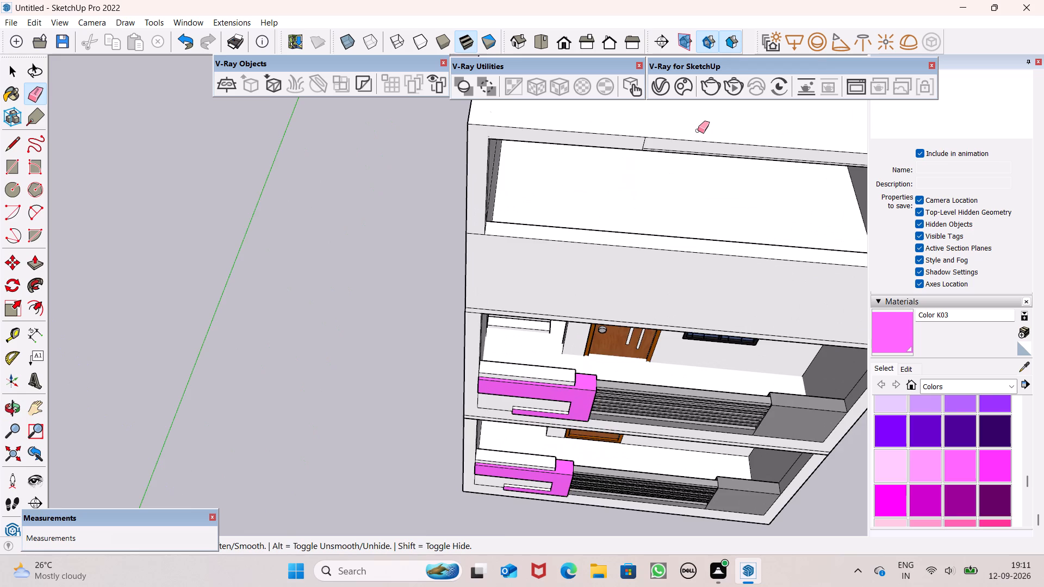
{"action": "scroll", "coordinate": [698, 130], "scroll_direction": "up", "scroll_amount": 7}
{"action": "scroll", "coordinate": [619, 165], "scroll_direction": "up", "scroll_amount": 8}
{"action": "left_click_drag", "start_coordinate": [567, 153], "coordinate": [552, 160]}
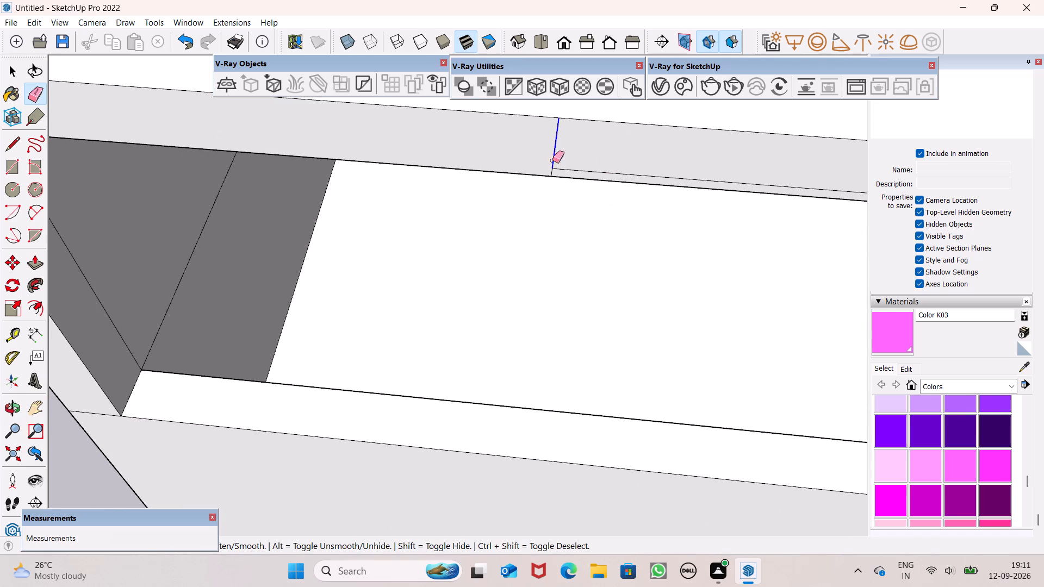
{"action": "left_click_drag", "start_coordinate": [552, 160], "coordinate": [580, 173]}
{"action": "scroll", "coordinate": [552, 173], "scroll_direction": "up", "scroll_amount": 8}
{"action": "left_click", "coordinate": [552, 173]}
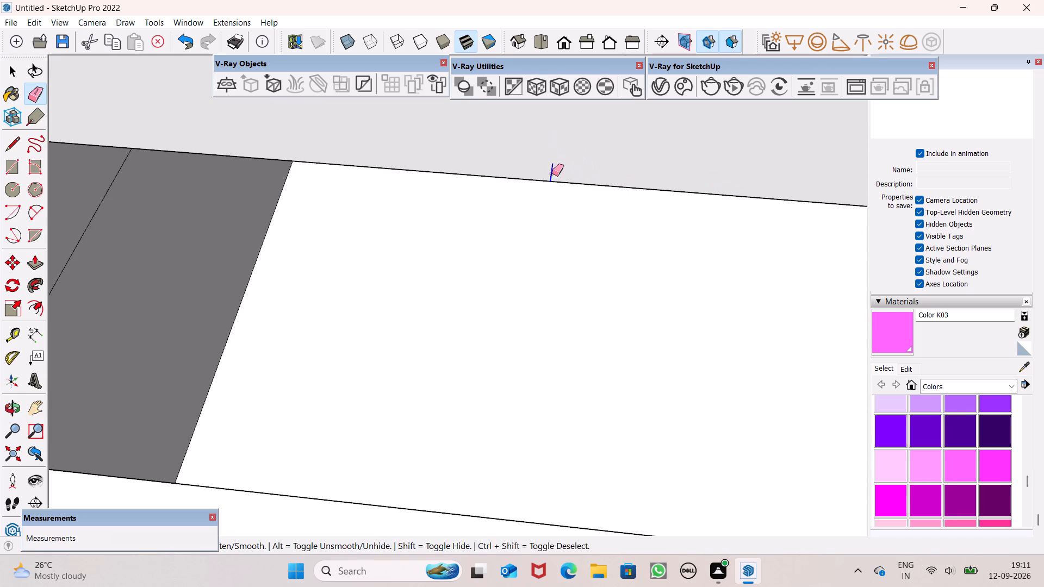
{"action": "scroll", "coordinate": [536, 230], "scroll_direction": "down", "scroll_amount": 20}
{"action": "middle_click_drag", "start_coordinate": [654, 270], "coordinate": [429, 261]}
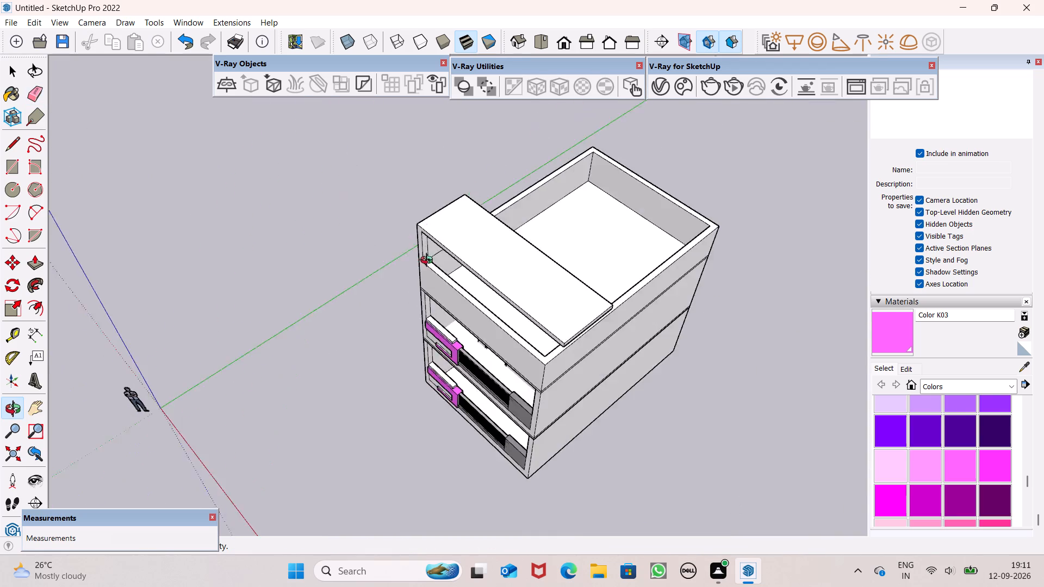
{"action": "middle_click_drag", "start_coordinate": [429, 261], "coordinate": [429, 159]}
{"action": "scroll", "coordinate": [567, 360], "scroll_direction": "up", "scroll_amount": 6}
{"action": "key", "text": "space"}
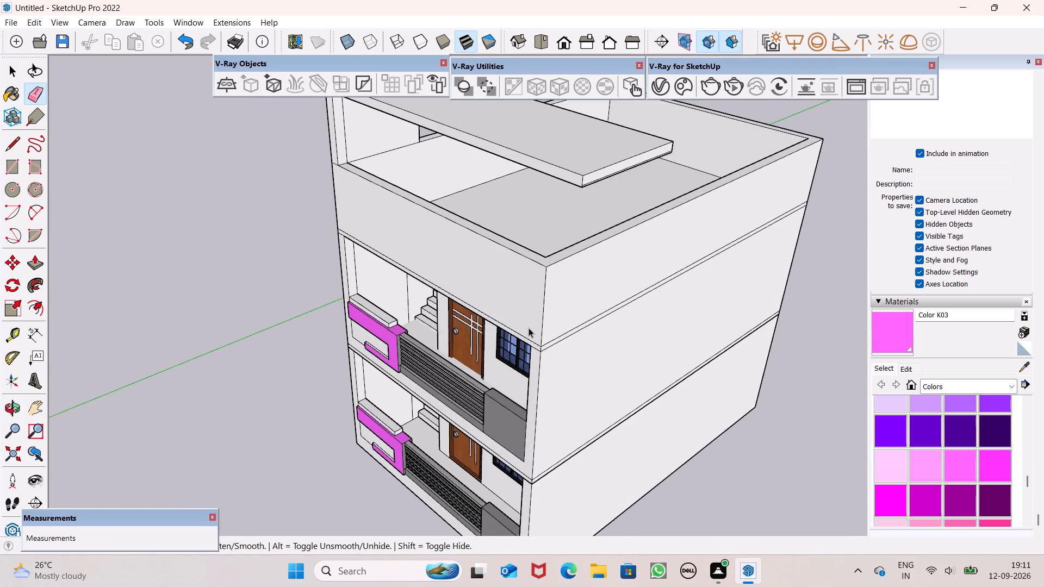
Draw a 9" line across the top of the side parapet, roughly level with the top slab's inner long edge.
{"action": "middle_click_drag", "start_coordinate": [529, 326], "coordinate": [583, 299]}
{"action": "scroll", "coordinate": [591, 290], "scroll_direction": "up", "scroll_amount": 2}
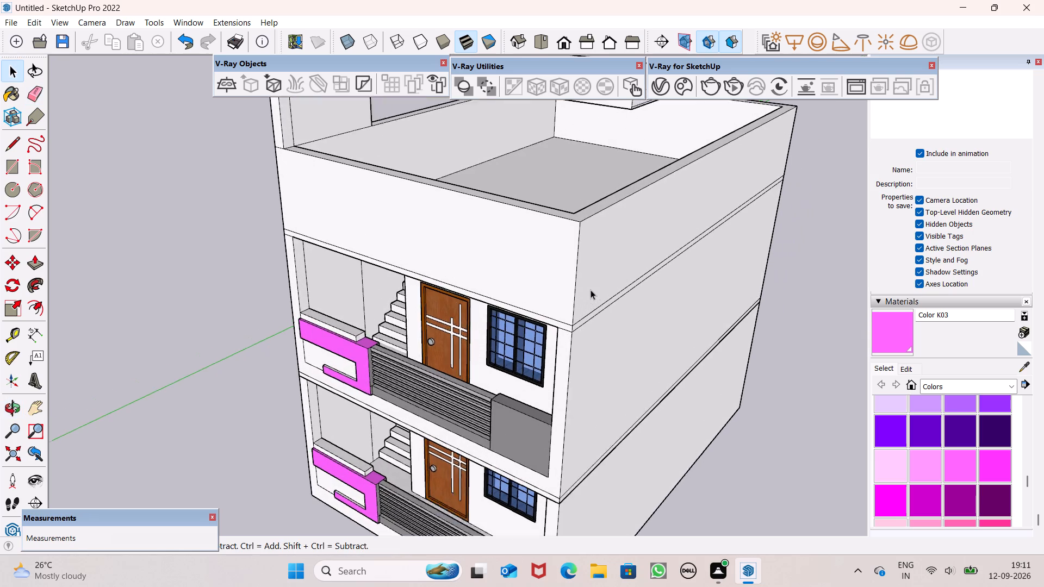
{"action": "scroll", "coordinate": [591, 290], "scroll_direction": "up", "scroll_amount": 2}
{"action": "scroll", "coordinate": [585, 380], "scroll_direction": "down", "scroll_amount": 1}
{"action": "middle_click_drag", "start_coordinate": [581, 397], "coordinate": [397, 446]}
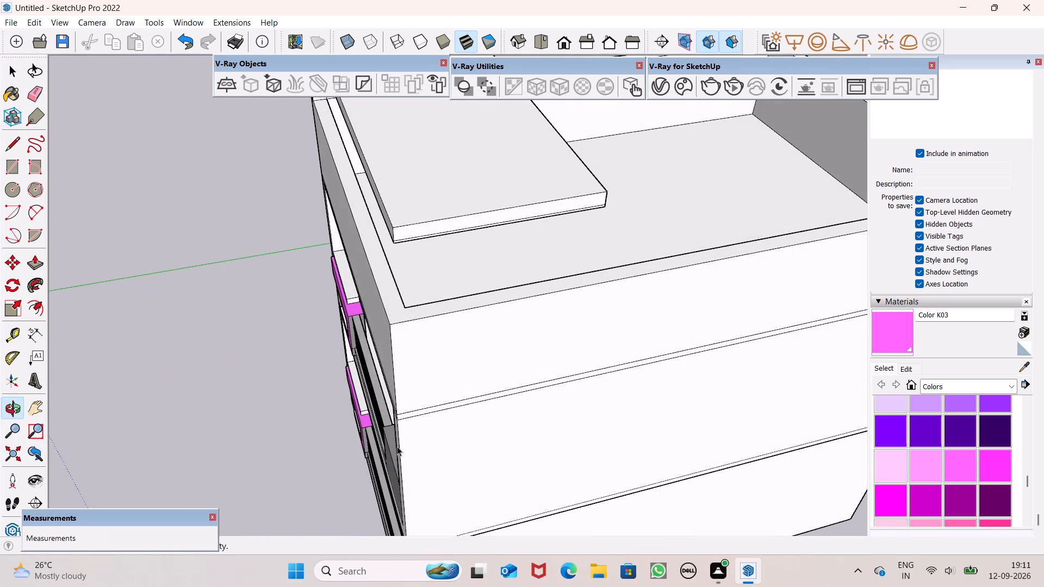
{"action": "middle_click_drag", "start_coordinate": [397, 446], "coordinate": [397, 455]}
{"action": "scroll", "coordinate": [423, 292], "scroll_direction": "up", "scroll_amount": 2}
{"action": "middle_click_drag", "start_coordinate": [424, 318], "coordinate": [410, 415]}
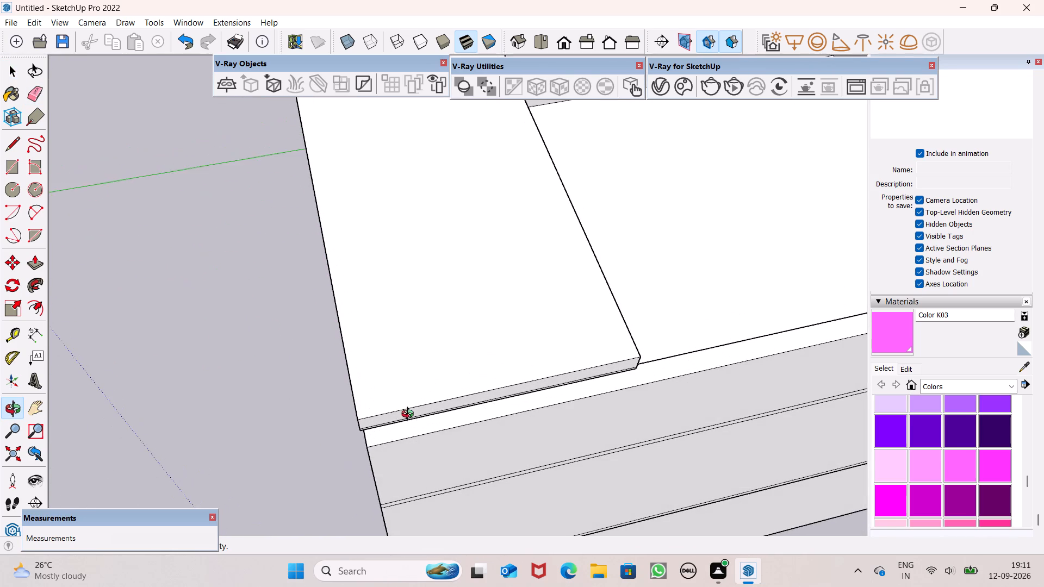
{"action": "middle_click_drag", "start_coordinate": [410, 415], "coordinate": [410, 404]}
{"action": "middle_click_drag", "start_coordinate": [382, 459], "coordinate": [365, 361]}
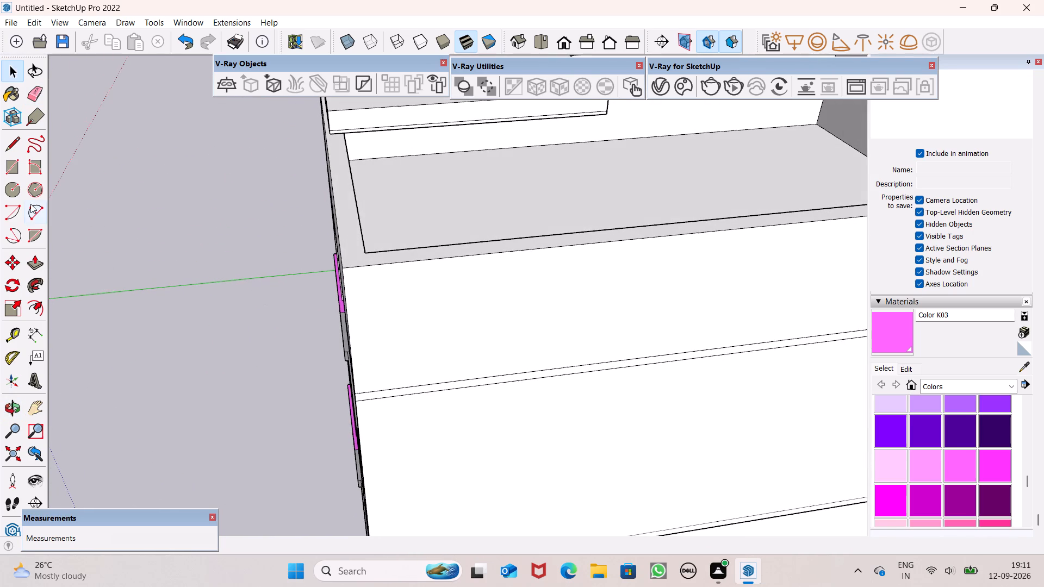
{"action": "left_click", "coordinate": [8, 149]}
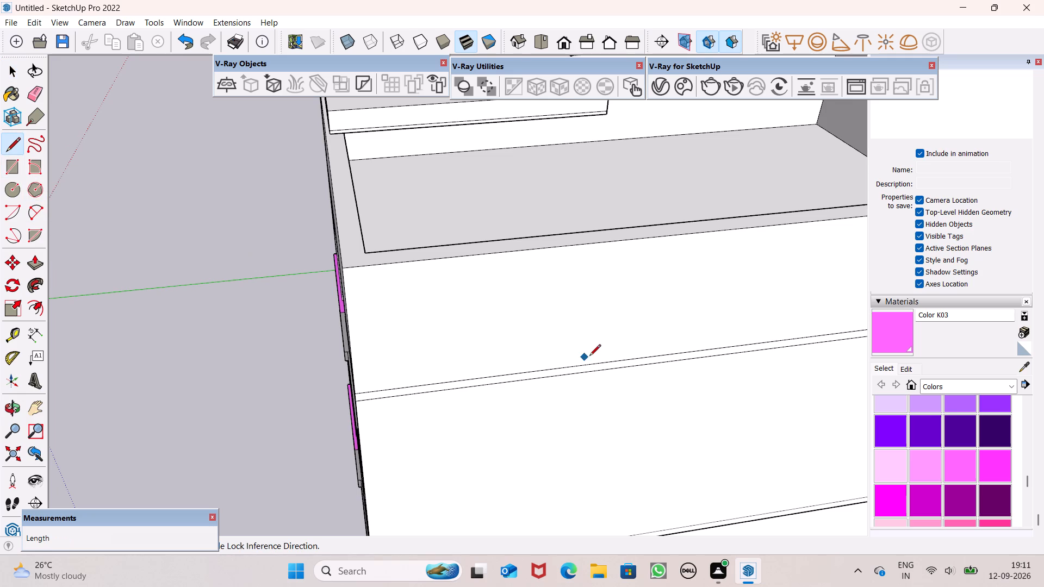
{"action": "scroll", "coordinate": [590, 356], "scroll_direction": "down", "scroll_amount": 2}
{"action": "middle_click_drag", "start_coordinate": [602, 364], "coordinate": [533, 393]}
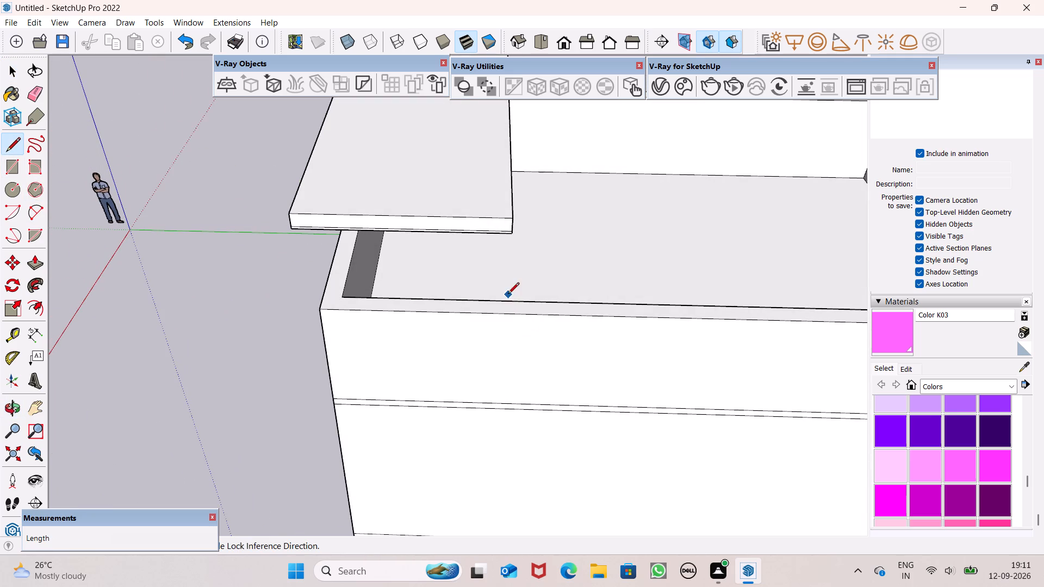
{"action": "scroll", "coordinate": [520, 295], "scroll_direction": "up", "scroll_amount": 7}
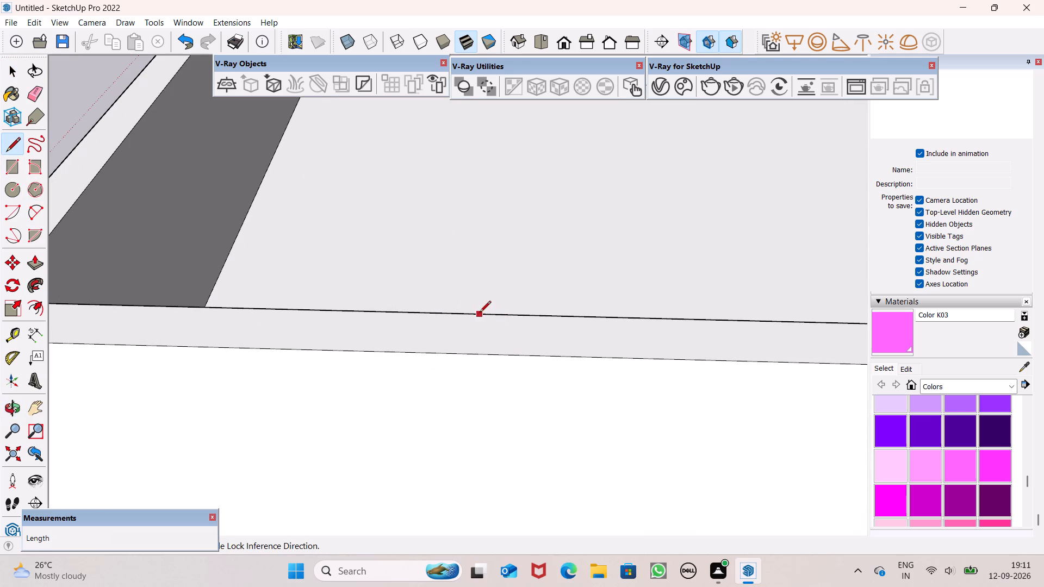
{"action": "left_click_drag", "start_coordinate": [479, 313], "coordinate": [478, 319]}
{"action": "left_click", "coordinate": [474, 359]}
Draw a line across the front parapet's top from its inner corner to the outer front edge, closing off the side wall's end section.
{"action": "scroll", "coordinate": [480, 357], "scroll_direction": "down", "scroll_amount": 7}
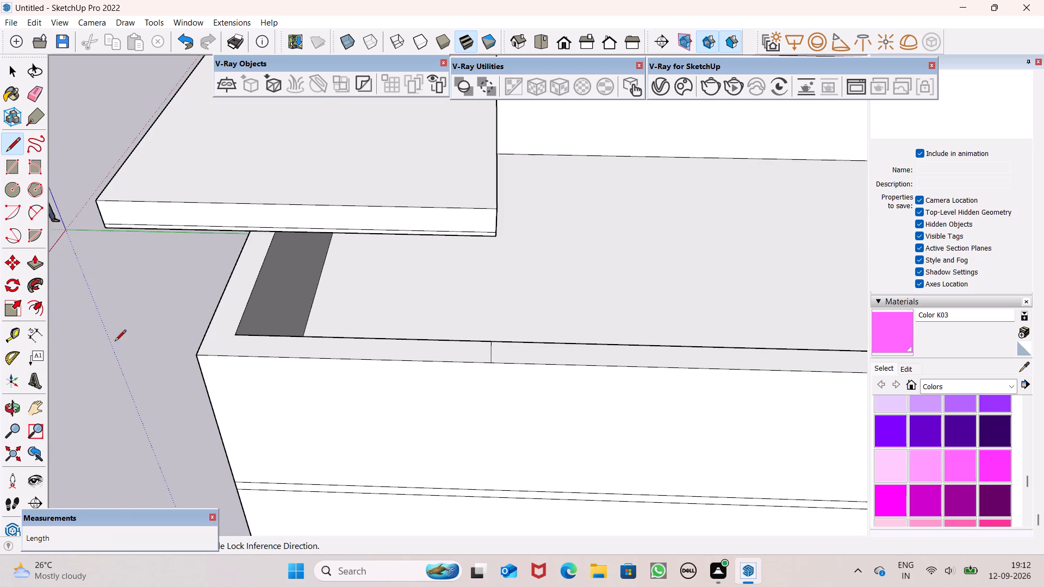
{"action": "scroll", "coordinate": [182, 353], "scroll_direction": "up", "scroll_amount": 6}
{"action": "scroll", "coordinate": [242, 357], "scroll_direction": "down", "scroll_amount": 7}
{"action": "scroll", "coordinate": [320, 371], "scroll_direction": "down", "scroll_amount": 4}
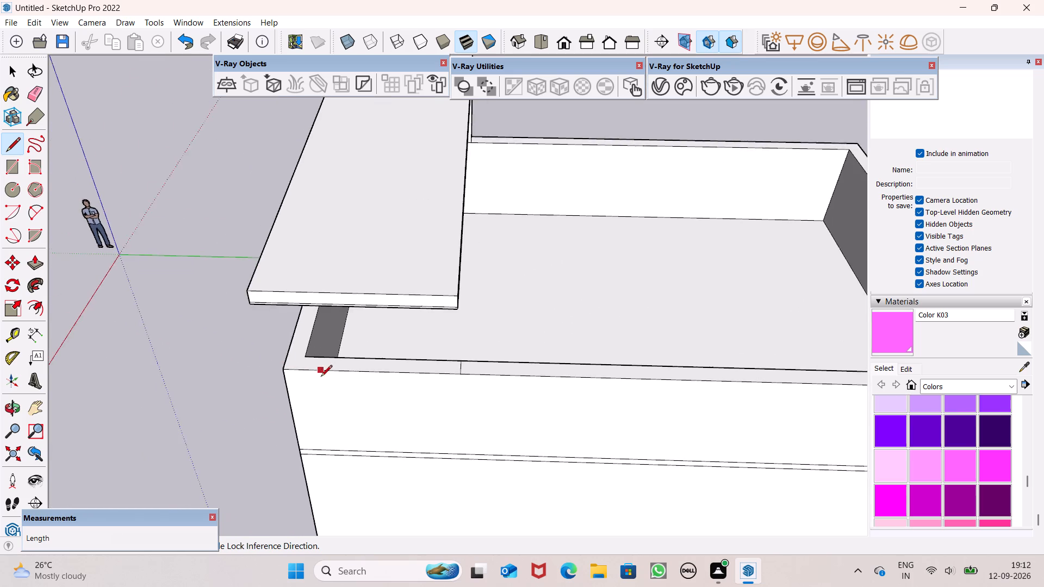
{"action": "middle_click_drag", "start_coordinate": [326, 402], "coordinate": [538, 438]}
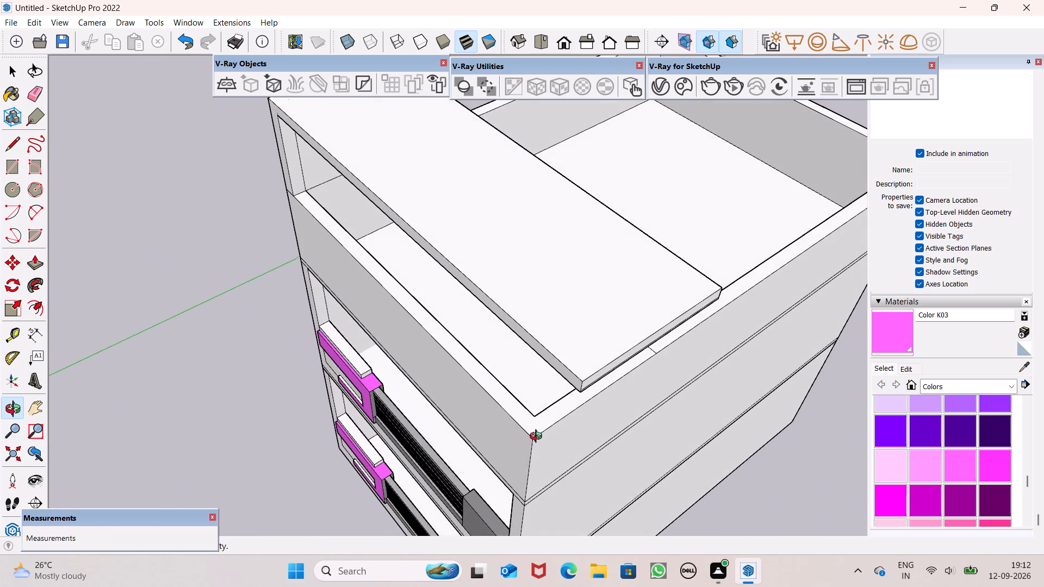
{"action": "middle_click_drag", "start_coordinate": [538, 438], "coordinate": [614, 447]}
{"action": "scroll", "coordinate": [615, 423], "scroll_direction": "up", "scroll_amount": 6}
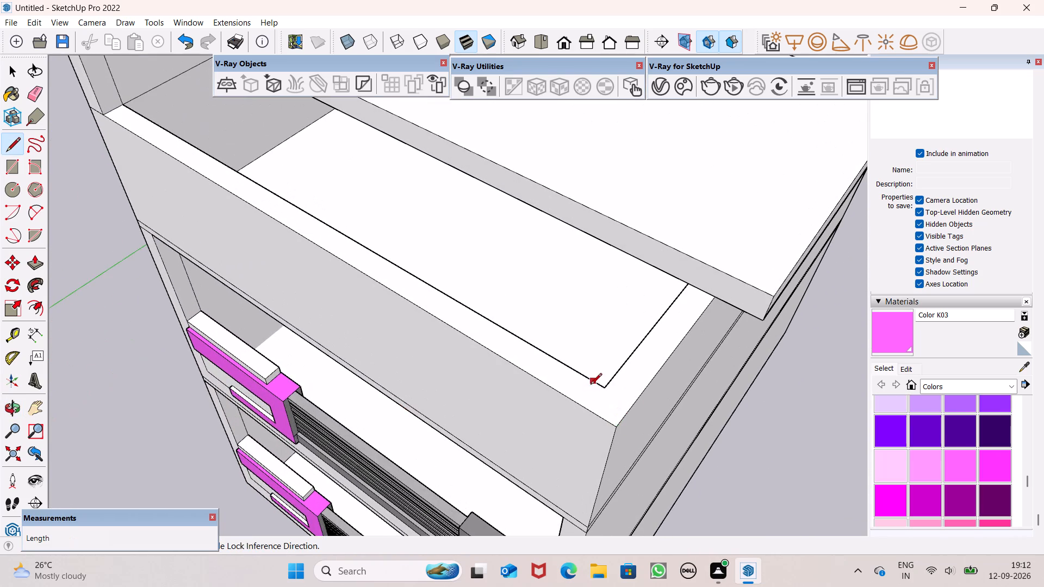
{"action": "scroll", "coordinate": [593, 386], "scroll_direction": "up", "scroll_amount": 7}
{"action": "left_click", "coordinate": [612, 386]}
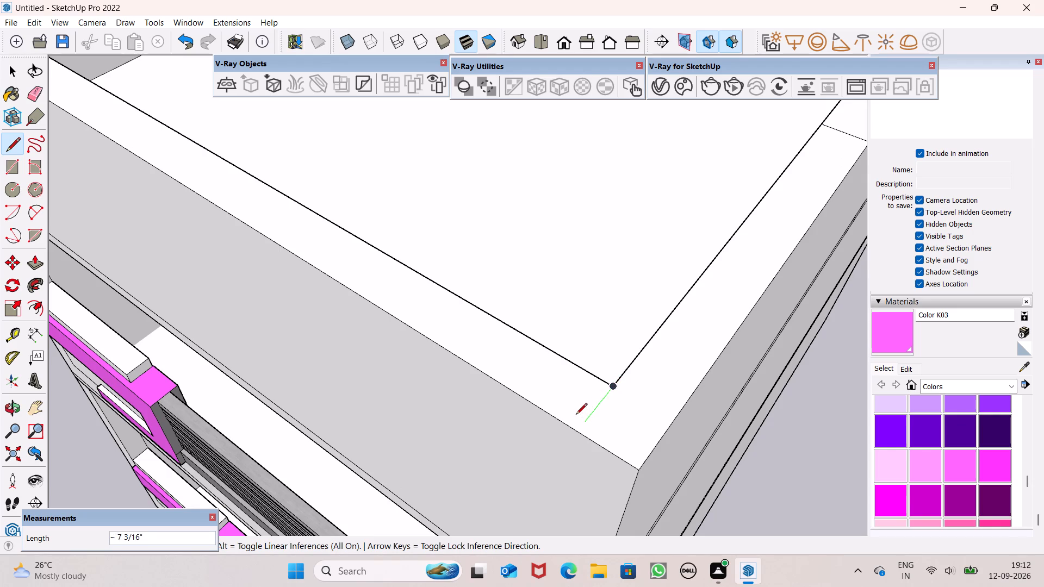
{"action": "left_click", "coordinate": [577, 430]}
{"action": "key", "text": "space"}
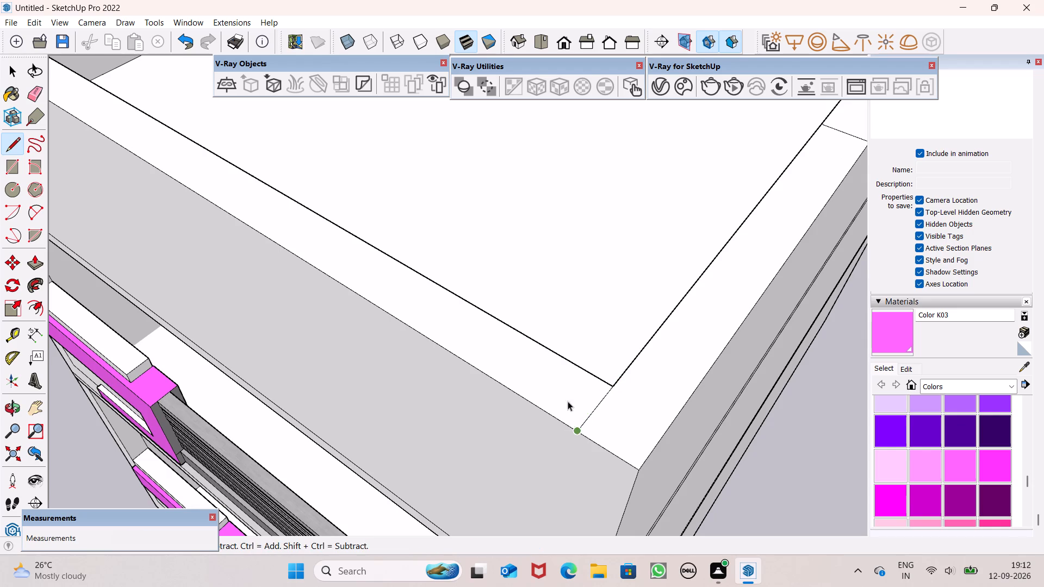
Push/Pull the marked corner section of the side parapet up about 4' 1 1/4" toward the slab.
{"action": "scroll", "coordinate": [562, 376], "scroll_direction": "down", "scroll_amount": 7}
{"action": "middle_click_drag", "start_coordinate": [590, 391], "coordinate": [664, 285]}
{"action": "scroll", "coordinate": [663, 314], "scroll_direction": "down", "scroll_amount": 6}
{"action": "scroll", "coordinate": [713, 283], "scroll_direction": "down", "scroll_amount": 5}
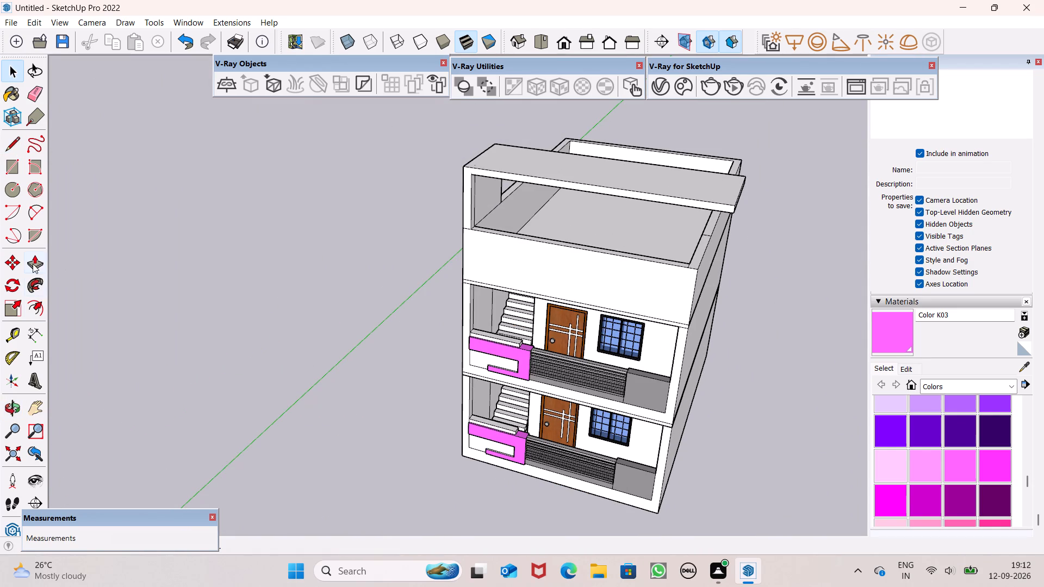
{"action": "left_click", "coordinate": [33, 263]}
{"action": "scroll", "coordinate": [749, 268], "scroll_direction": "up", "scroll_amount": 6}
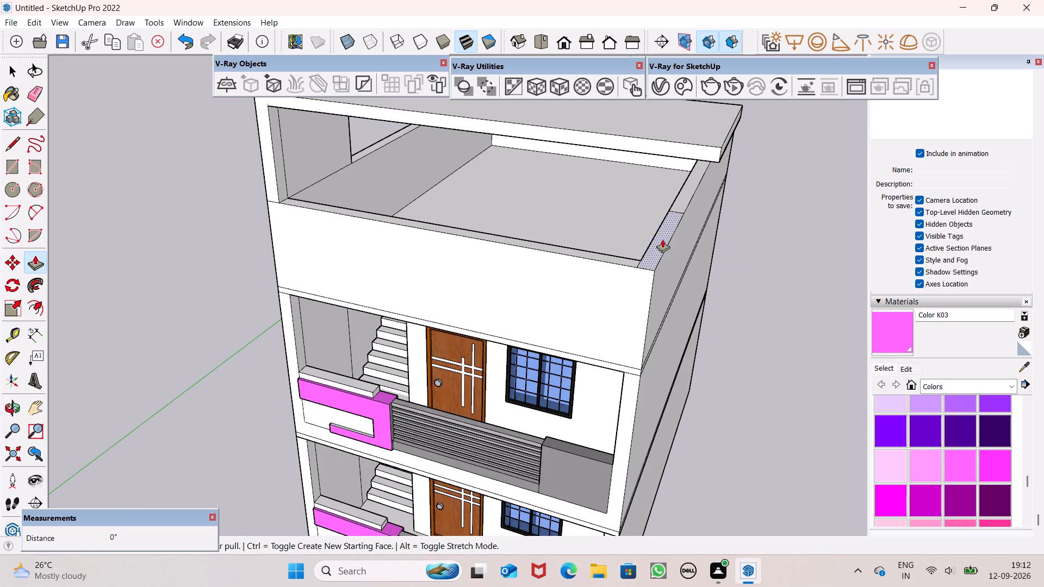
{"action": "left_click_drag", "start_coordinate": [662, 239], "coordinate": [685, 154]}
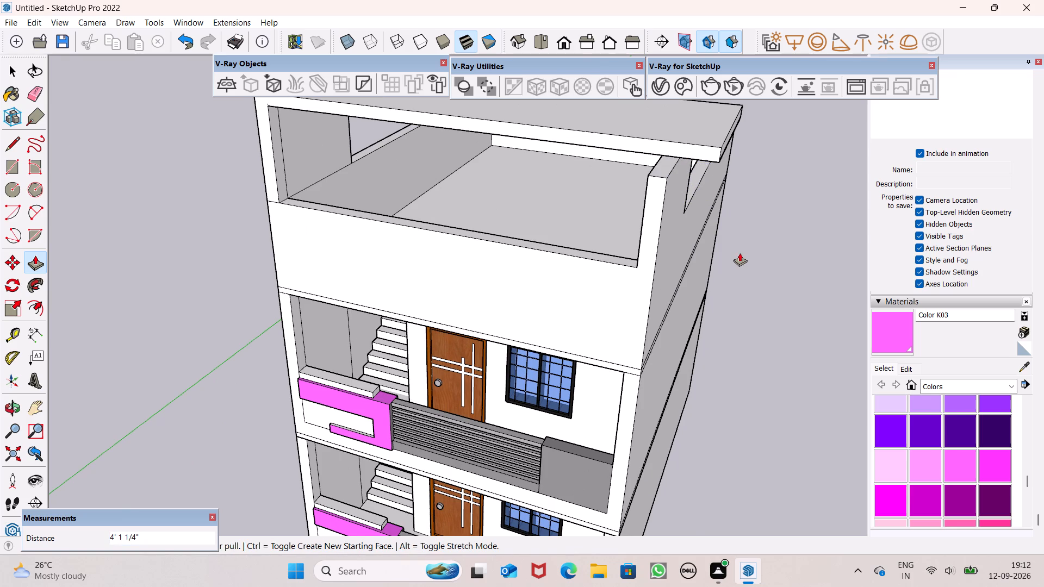
Examine the slab's underside and the top of the raised corner section from below.
{"action": "middle_click_drag", "start_coordinate": [739, 255], "coordinate": [738, 133]}
{"action": "scroll", "coordinate": [730, 165], "scroll_direction": "down", "scroll_amount": 16}
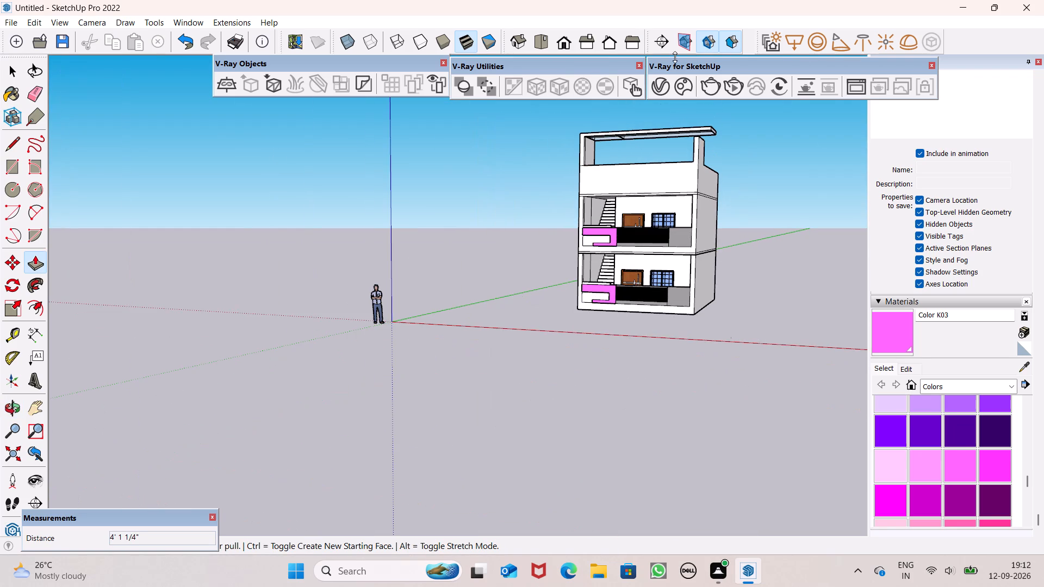
{"action": "scroll", "coordinate": [674, 57], "scroll_direction": "up", "scroll_amount": 2}
{"action": "scroll", "coordinate": [707, 133], "scroll_direction": "up", "scroll_amount": 16}
{"action": "middle_click_drag", "start_coordinate": [696, 135], "coordinate": [696, 91]}
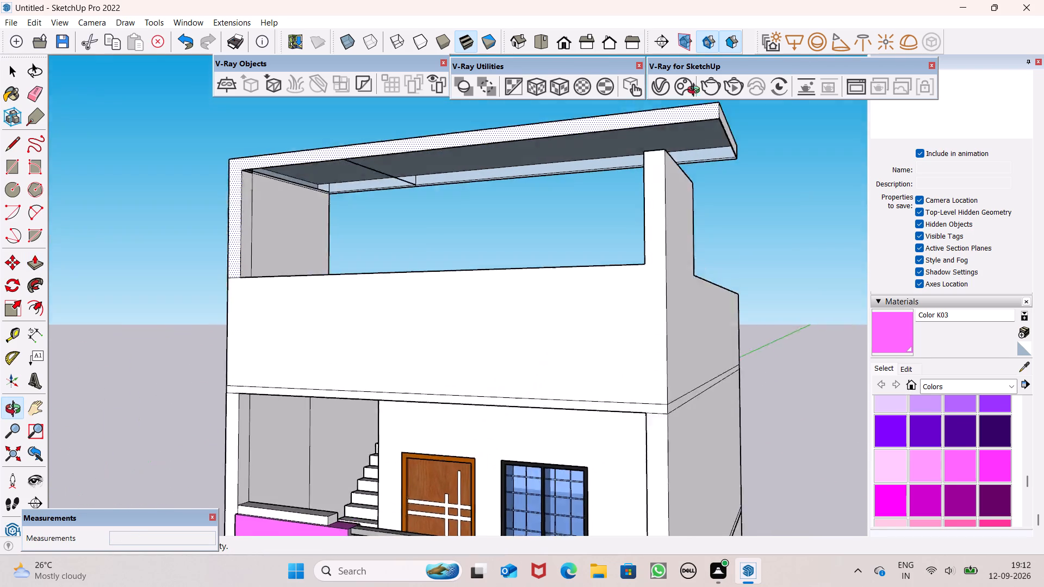
{"action": "middle_click_drag", "start_coordinate": [696, 91], "coordinate": [703, 42]}
{"action": "scroll", "coordinate": [703, 44], "scroll_direction": "up", "scroll_amount": 1}
{"action": "middle_click_drag", "start_coordinate": [630, 140], "coordinate": [632, 248]}
{"action": "scroll", "coordinate": [626, 207], "scroll_direction": "up", "scroll_amount": 3}
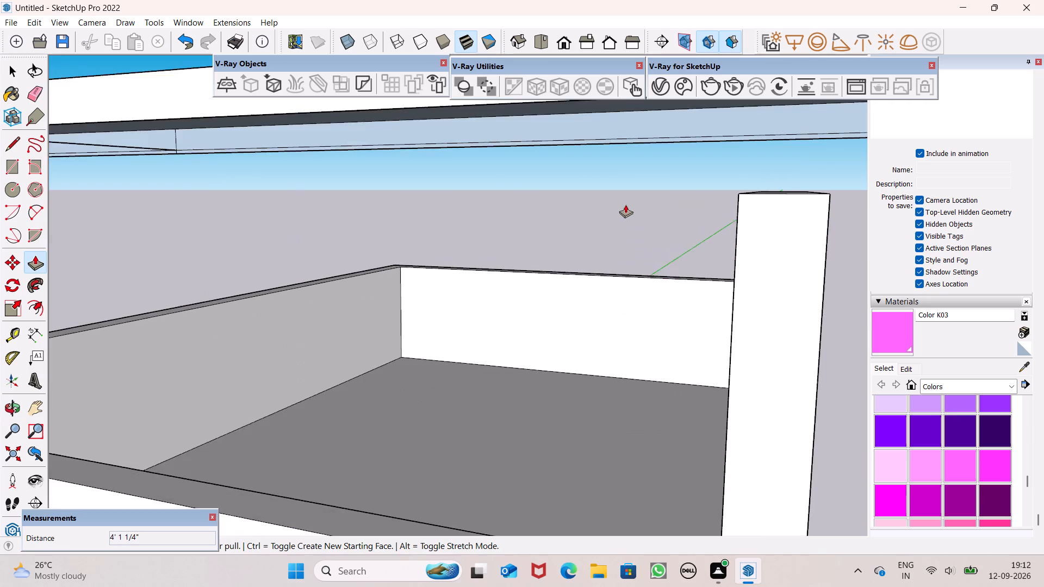
{"action": "scroll", "coordinate": [625, 204], "scroll_direction": "up", "scroll_amount": 4}
{"action": "middle_click_drag", "start_coordinate": [626, 200], "coordinate": [646, 173]}
{"action": "scroll", "coordinate": [645, 175], "scroll_direction": "up", "scroll_amount": 1}
{"action": "scroll", "coordinate": [649, 184], "scroll_direction": "down", "scroll_amount": 9}
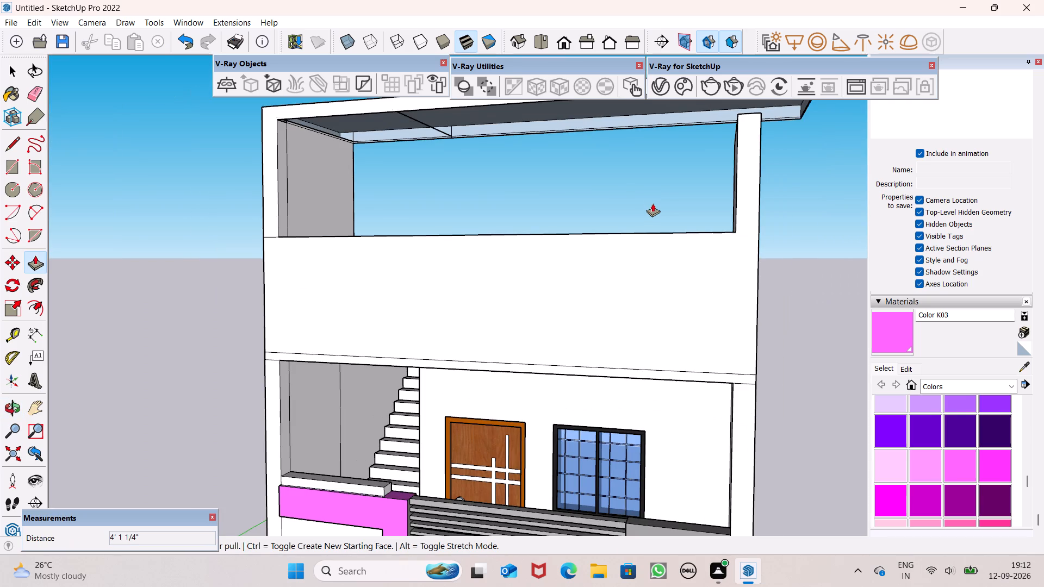
Undo the corner section's raise, the parapet dividing lines and the recent slab seam erasures, back to the slab's complete underside.
{"action": "key", "text": "ctrl+z"}
{"action": "key", "text": "ctrl+z"}
{"action": "key", "text": "ctrl+z"}
{"action": "key", "text": "ctrl+z"}
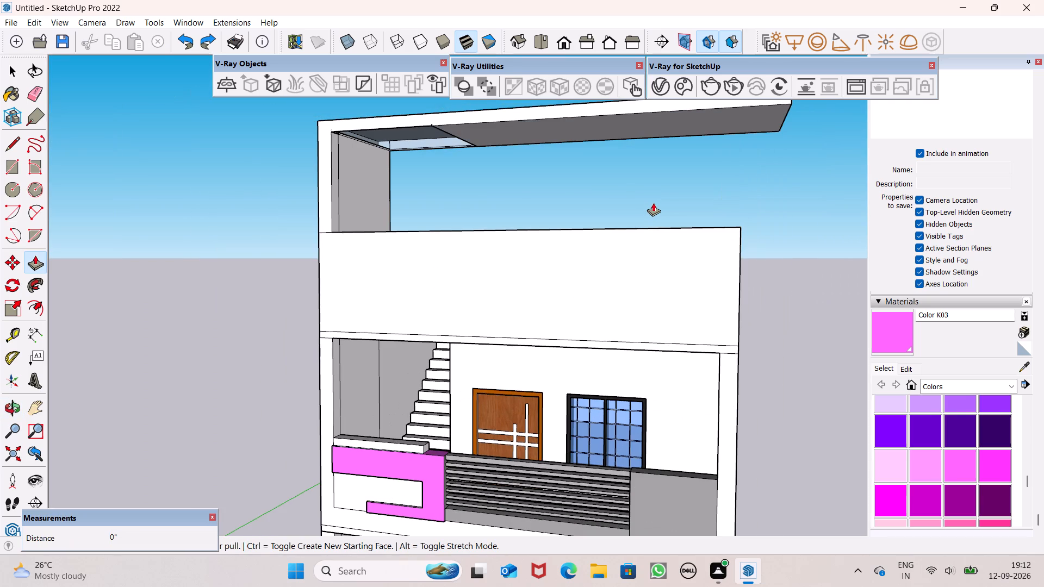
{"action": "key", "text": "ctrl+z"}
{"action": "key", "text": "ctrl+z"}
{"action": "key", "text": "ctrl+z"}
{"action": "key", "text": "ctrl+z"}
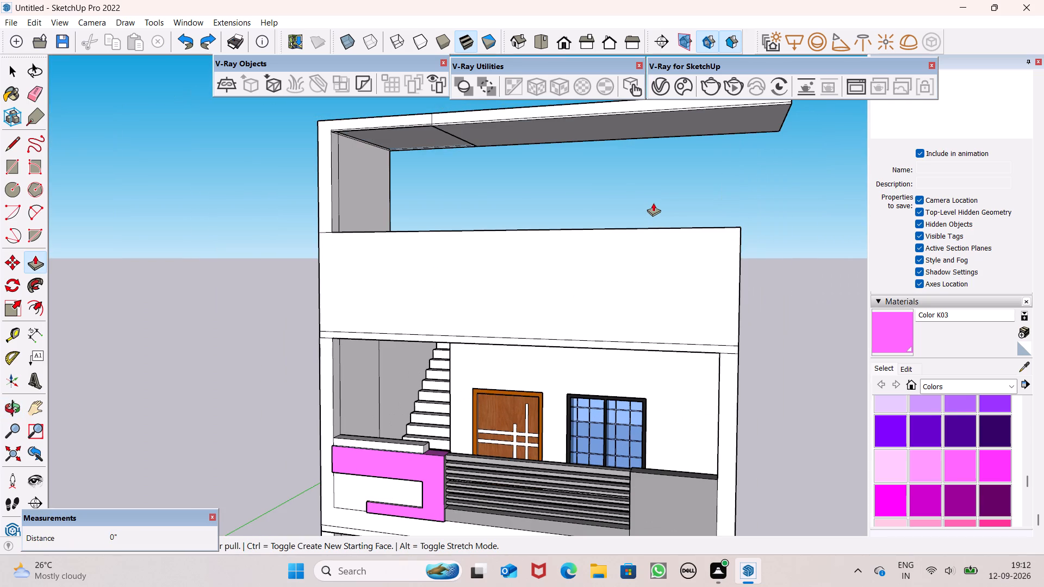
Draw a line across the front parapet's top from its inner corner to the outer front edge, at the slab's free end.
{"action": "scroll", "coordinate": [663, 175], "scroll_direction": "down", "scroll_amount": 6}
{"action": "middle_click_drag", "start_coordinate": [736, 230], "coordinate": [612, 450]}
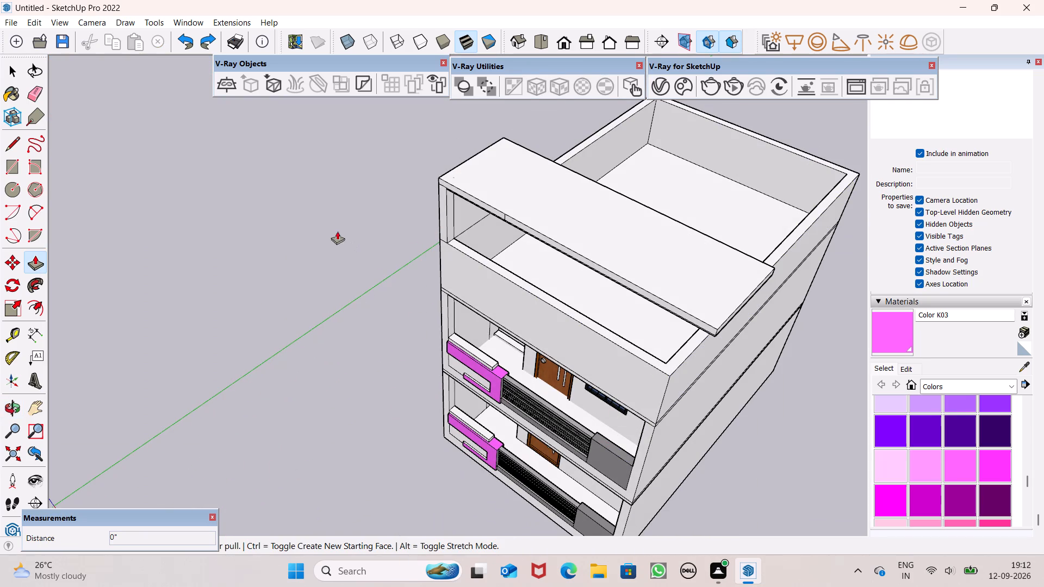
{"action": "left_click", "coordinate": [14, 146]}
{"action": "scroll", "coordinate": [700, 366], "scroll_direction": "up", "scroll_amount": 7}
{"action": "scroll", "coordinate": [620, 359], "scroll_direction": "up", "scroll_amount": 4}
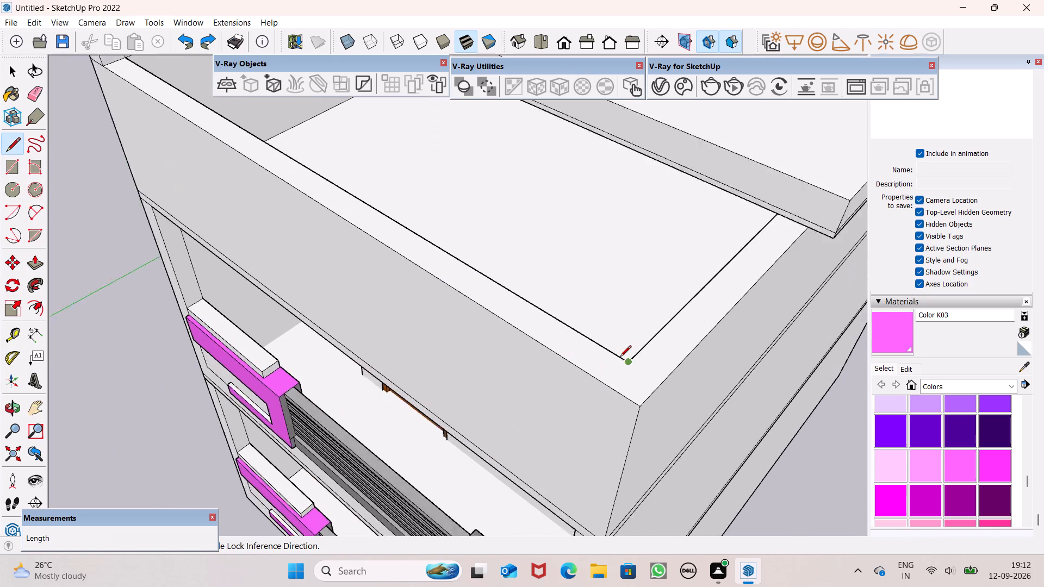
{"action": "scroll", "coordinate": [620, 358], "scroll_direction": "up", "scroll_amount": 4}
{"action": "left_click", "coordinate": [632, 365]}
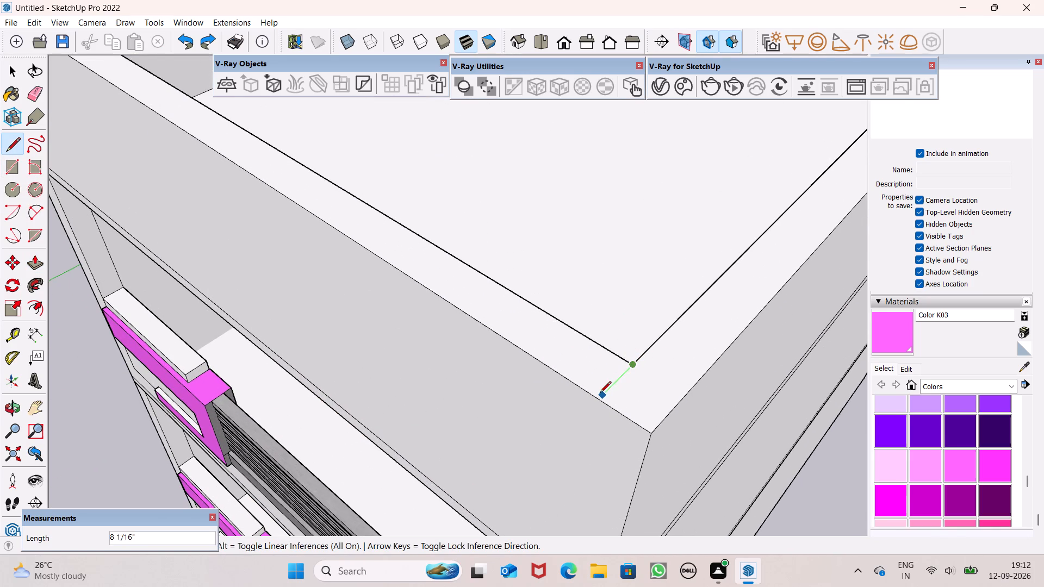
{"action": "left_click", "coordinate": [592, 395]}
Draw a 9" line across the side parapet's top, roughly level with the slab's inner long edge, to mark off the corner section.
{"action": "scroll", "coordinate": [568, 349], "scroll_direction": "down", "scroll_amount": 7}
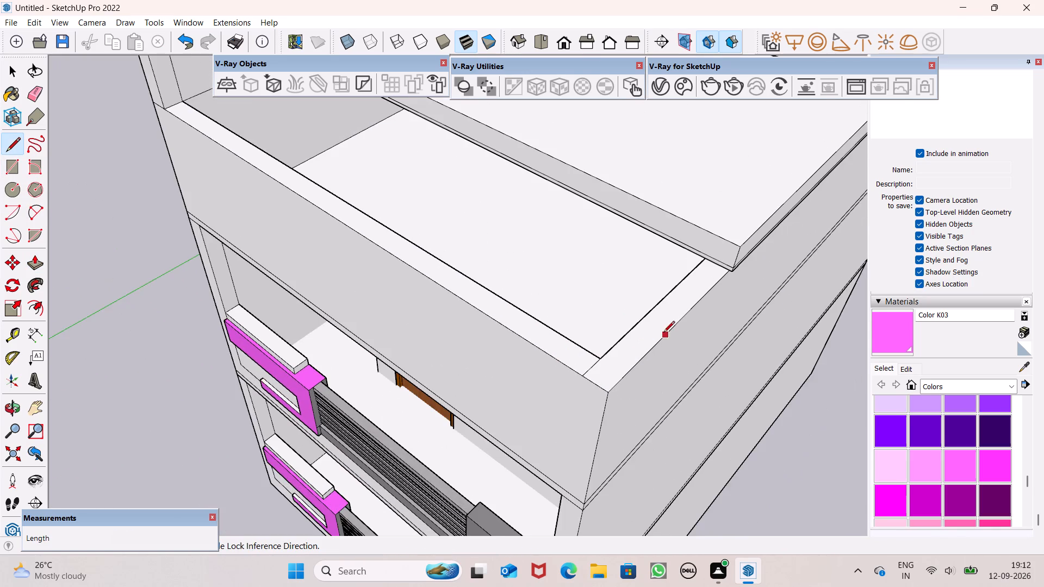
{"action": "scroll", "coordinate": [663, 333], "scroll_direction": "down", "scroll_amount": 7}
{"action": "middle_click_drag", "start_coordinate": [706, 363], "coordinate": [461, 364]}
{"action": "scroll", "coordinate": [508, 377], "scroll_direction": "up", "scroll_amount": 7}
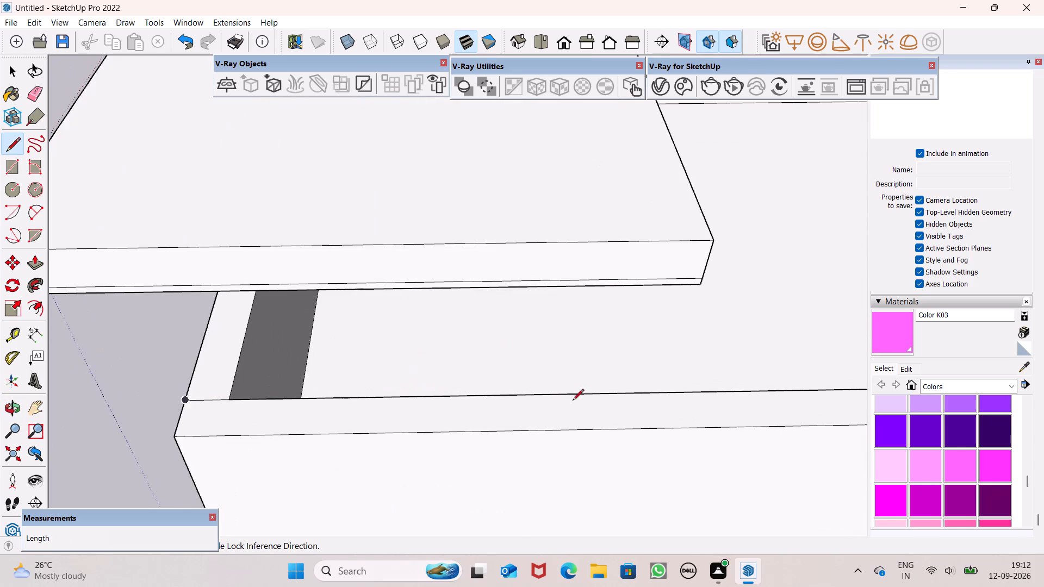
{"action": "scroll", "coordinate": [657, 389], "scroll_direction": "up", "scroll_amount": 4}
{"action": "scroll", "coordinate": [664, 401], "scroll_direction": "down", "scroll_amount": 12}
{"action": "middle_click_drag", "start_coordinate": [676, 508], "coordinate": [672, 507]}
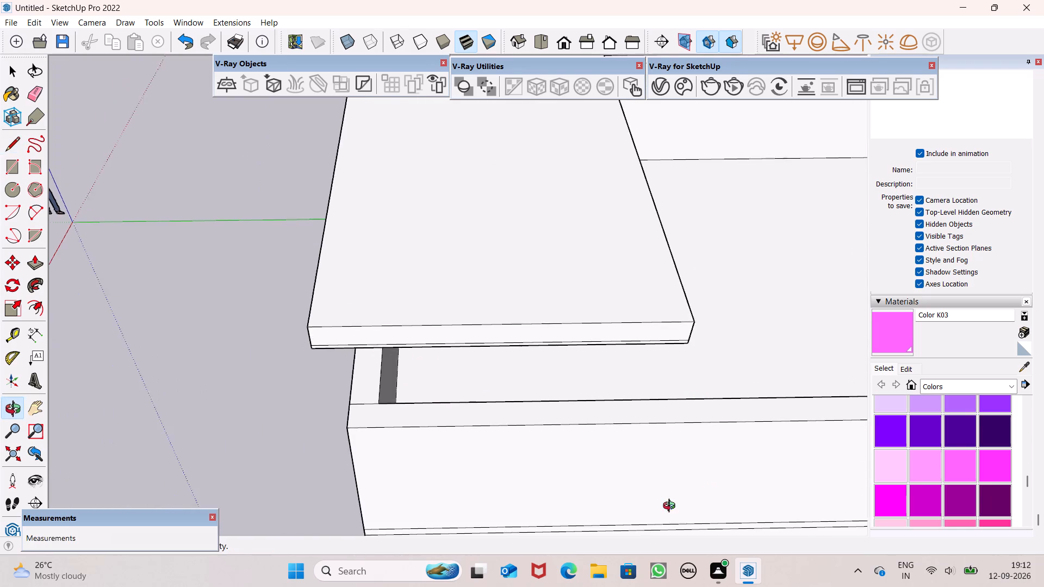
{"action": "middle_click_drag", "start_coordinate": [672, 507], "coordinate": [672, 499]}
{"action": "scroll", "coordinate": [672, 504], "scroll_direction": "up", "scroll_amount": 1}
{"action": "middle_click_drag", "start_coordinate": [714, 407], "coordinate": [688, 469]}
{"action": "scroll", "coordinate": [666, 476], "scroll_direction": "up", "scroll_amount": 1}
{"action": "middle_click_drag", "start_coordinate": [666, 475], "coordinate": [658, 405]}
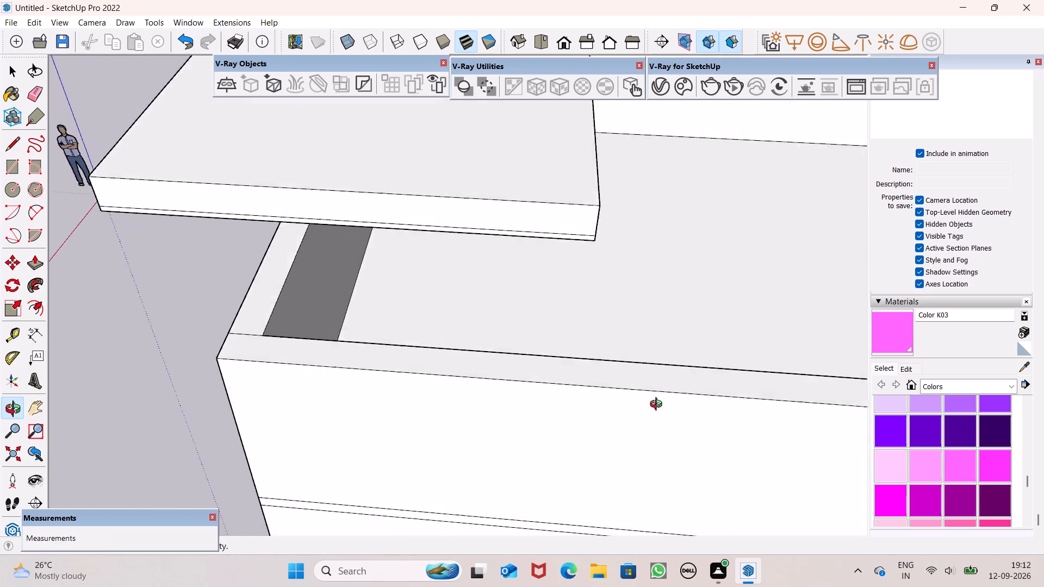
{"action": "middle_click_drag", "start_coordinate": [658, 405], "coordinate": [658, 403]}
{"action": "scroll", "coordinate": [658, 403], "scroll_direction": "up", "scroll_amount": 1}
{"action": "scroll", "coordinate": [591, 327], "scroll_direction": "up", "scroll_amount": 5}
{"action": "left_click", "coordinate": [574, 366]}
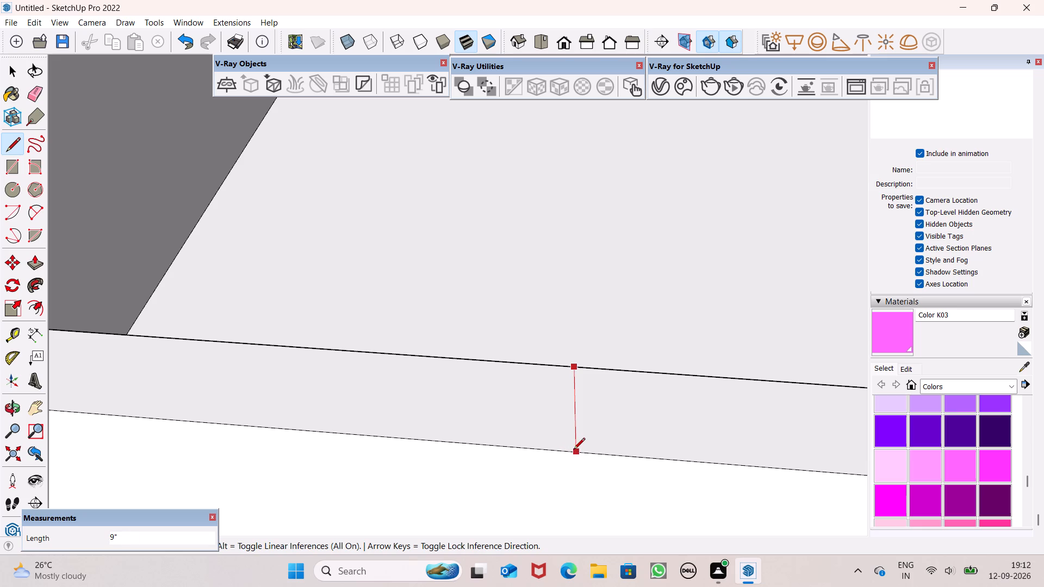
{"action": "left_click", "coordinate": [573, 449]}
{"action": "key", "text": "space"}
Push/Pull the marked corner section of the side parapet up to the overhanging slab.
{"action": "scroll", "coordinate": [545, 335], "scroll_direction": "down", "scroll_amount": 9}
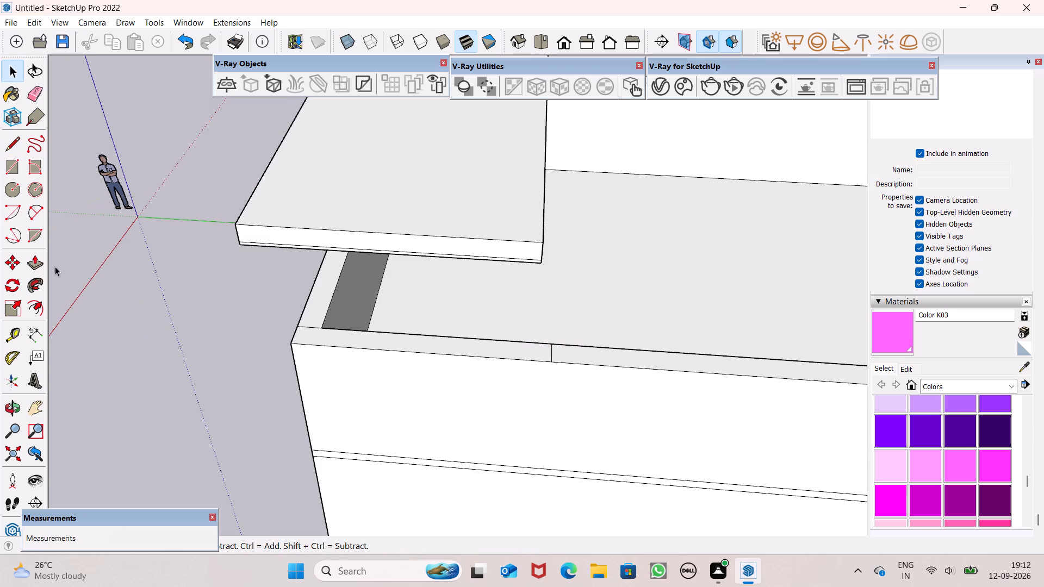
{"action": "left_click", "coordinate": [37, 269]}
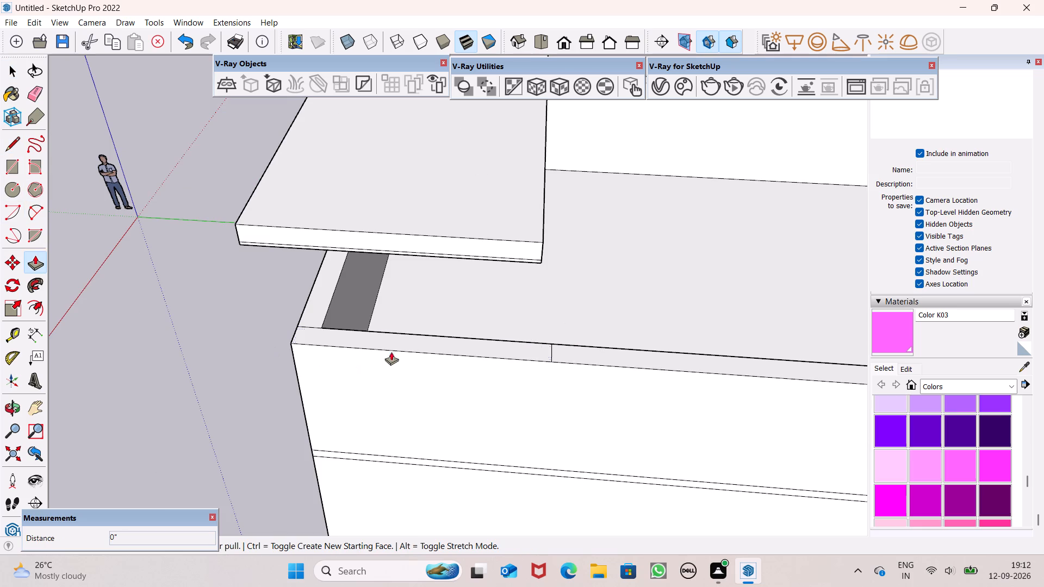
{"action": "left_click_drag", "start_coordinate": [383, 335], "coordinate": [373, 247]}
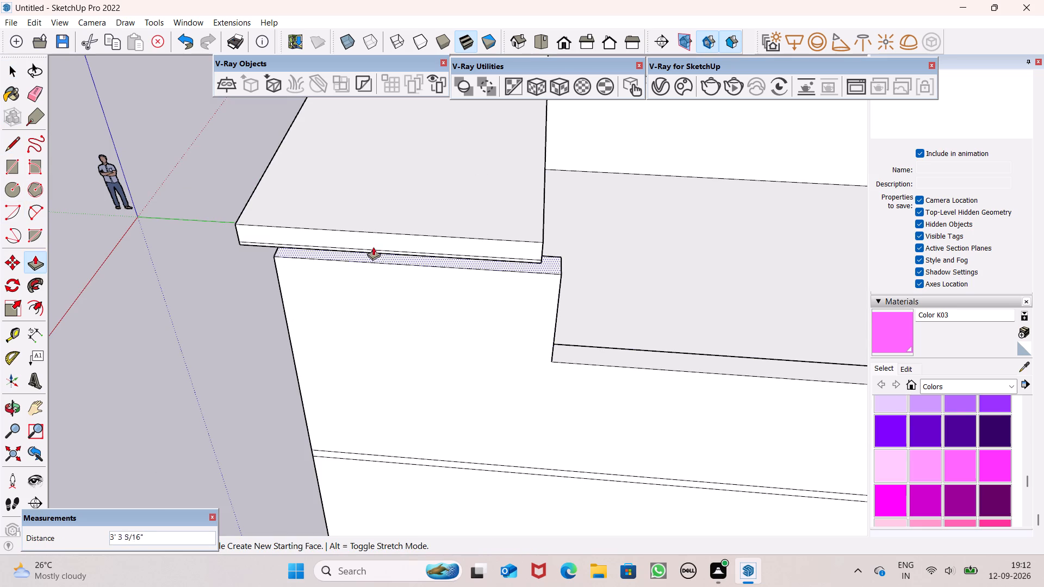
{"action": "left_click_drag", "start_coordinate": [373, 247], "coordinate": [369, 232]}
{"action": "scroll", "coordinate": [386, 355], "scroll_direction": "down", "scroll_amount": 5}
{"action": "middle_click_drag", "start_coordinate": [402, 385], "coordinate": [402, 387]}
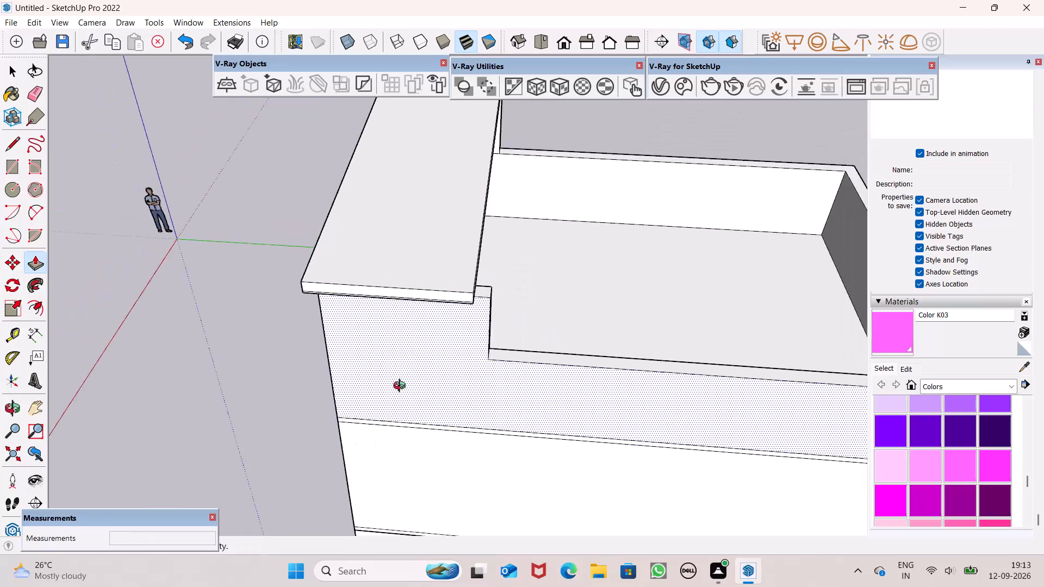
Push/Pull the top of the side parapet's raised corner section up about 1' 3 1/4" to meet the slab's underside.
{"action": "middle_click_drag", "start_coordinate": [402, 387], "coordinate": [724, 293]}
{"action": "middle_click_drag", "start_coordinate": [641, 202], "coordinate": [661, 217]}
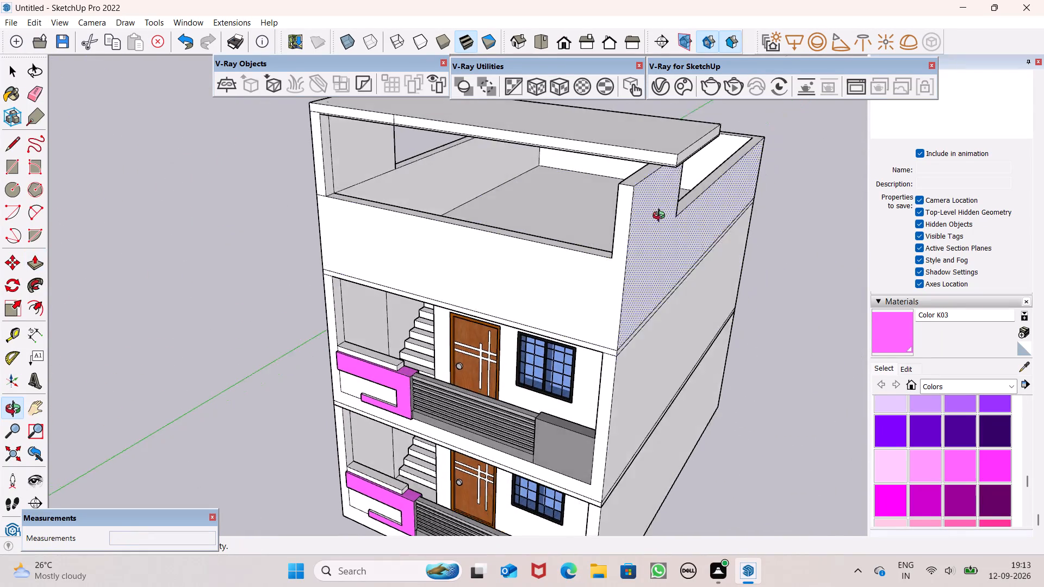
{"action": "middle_click_drag", "start_coordinate": [661, 217], "coordinate": [736, 198]}
{"action": "scroll", "coordinate": [608, 128], "scroll_direction": "up", "scroll_amount": 7}
{"action": "scroll", "coordinate": [724, 185], "scroll_direction": "up", "scroll_amount": 7}
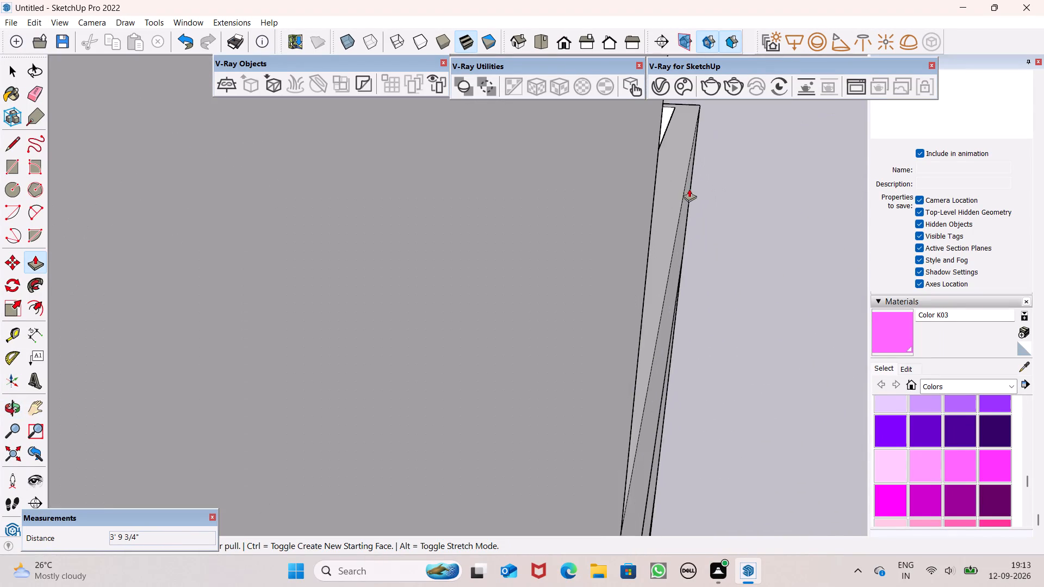
{"action": "scroll", "coordinate": [688, 191], "scroll_direction": "down", "scroll_amount": 7}
{"action": "left_click_drag", "start_coordinate": [662, 197], "coordinate": [659, 166]}
Push/Pull the end face of the overhanging slab back about 1' 10 3/4", in line with the side wall.
{"action": "scroll", "coordinate": [657, 215], "scroll_direction": "down", "scroll_amount": 5}
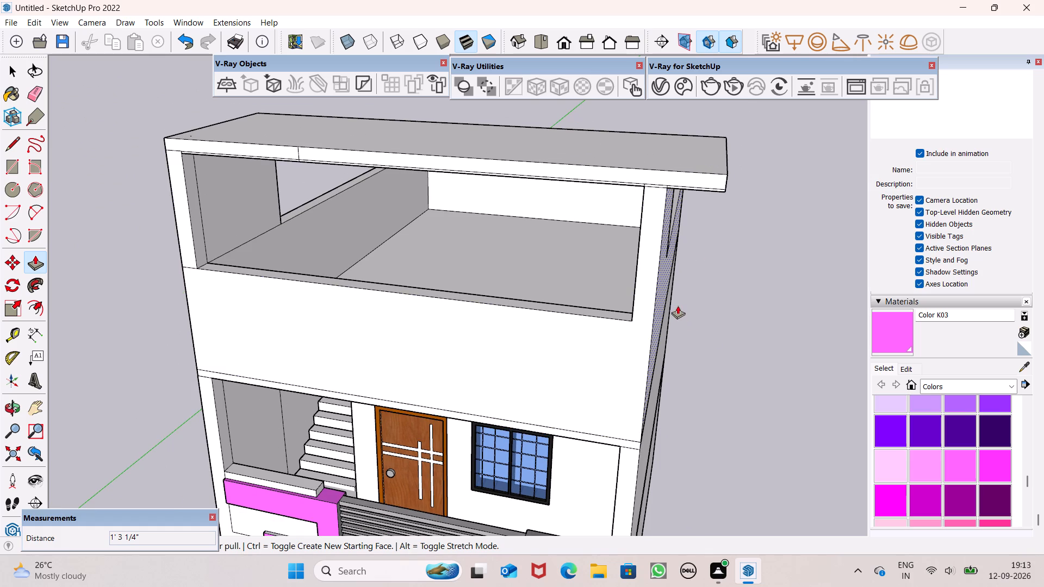
{"action": "scroll", "coordinate": [678, 305], "scroll_direction": "down", "scroll_amount": 3}
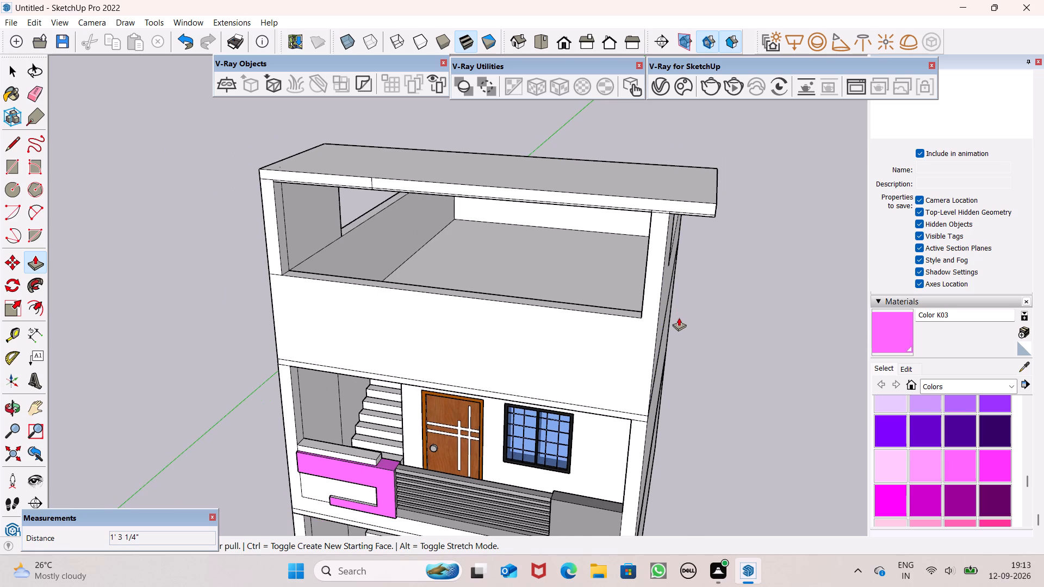
{"action": "scroll", "coordinate": [678, 315], "scroll_direction": "down", "scroll_amount": 4}
{"action": "middle_click_drag", "start_coordinate": [672, 347], "coordinate": [667, 354]}
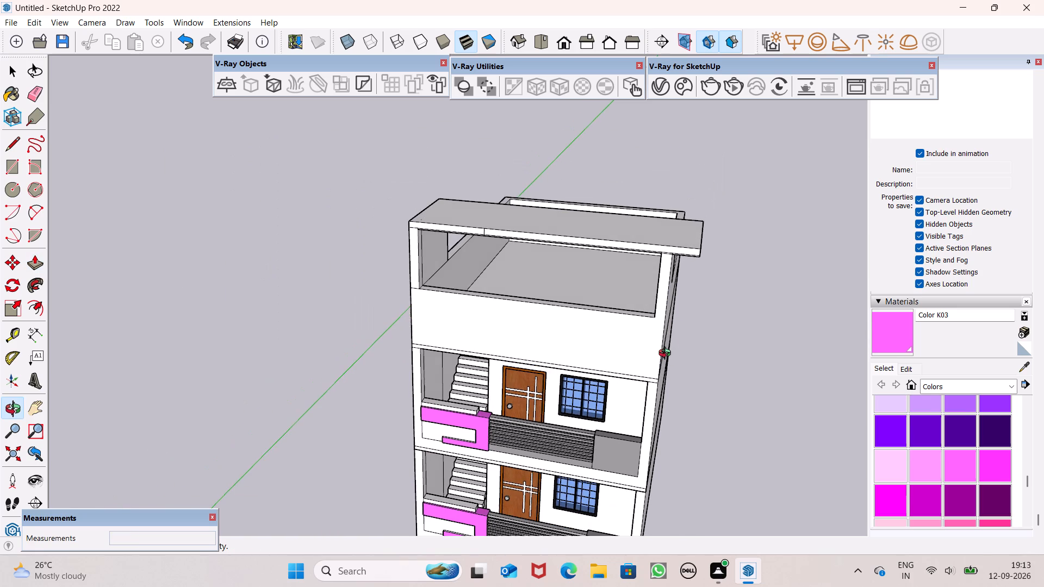
{"action": "middle_click_drag", "start_coordinate": [667, 354], "coordinate": [433, 360]}
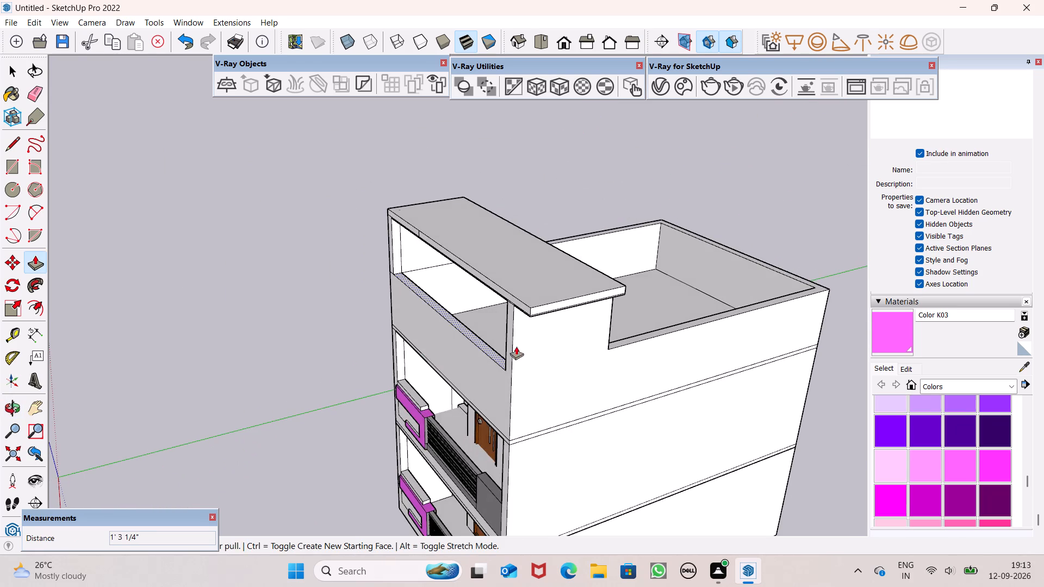
{"action": "scroll", "coordinate": [538, 319], "scroll_direction": "up", "scroll_amount": 7}
{"action": "left_click_drag", "start_coordinate": [537, 293], "coordinate": [514, 271]}
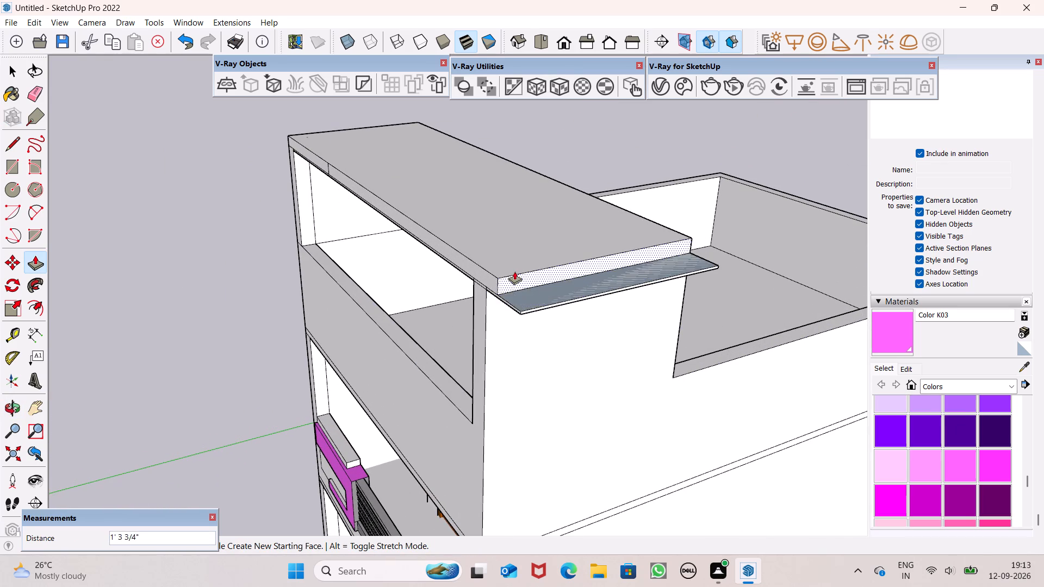
{"action": "left_click_drag", "start_coordinate": [514, 271], "coordinate": [502, 267]}
Push the thin leftover strip beneath the slab's overhanging end back 1' 10 3/4" to the side wall.
{"action": "middle_click_drag", "start_coordinate": [540, 337], "coordinate": [532, 381]}
{"action": "scroll", "coordinate": [533, 391], "scroll_direction": "up", "scroll_amount": 2}
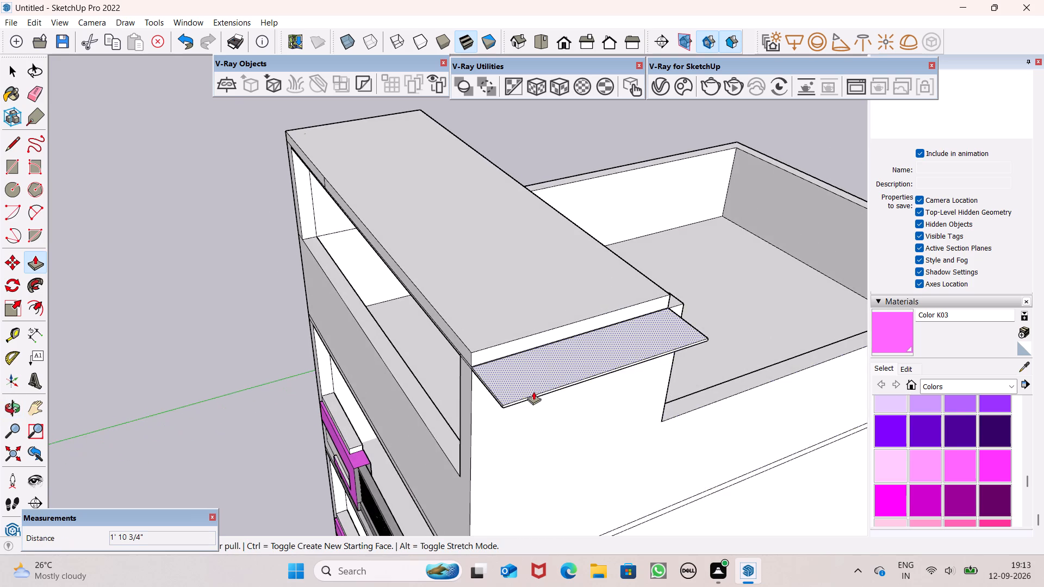
{"action": "scroll", "coordinate": [533, 391], "scroll_direction": "up", "scroll_amount": 3}
{"action": "left_click_drag", "start_coordinate": [544, 397], "coordinate": [492, 328]}
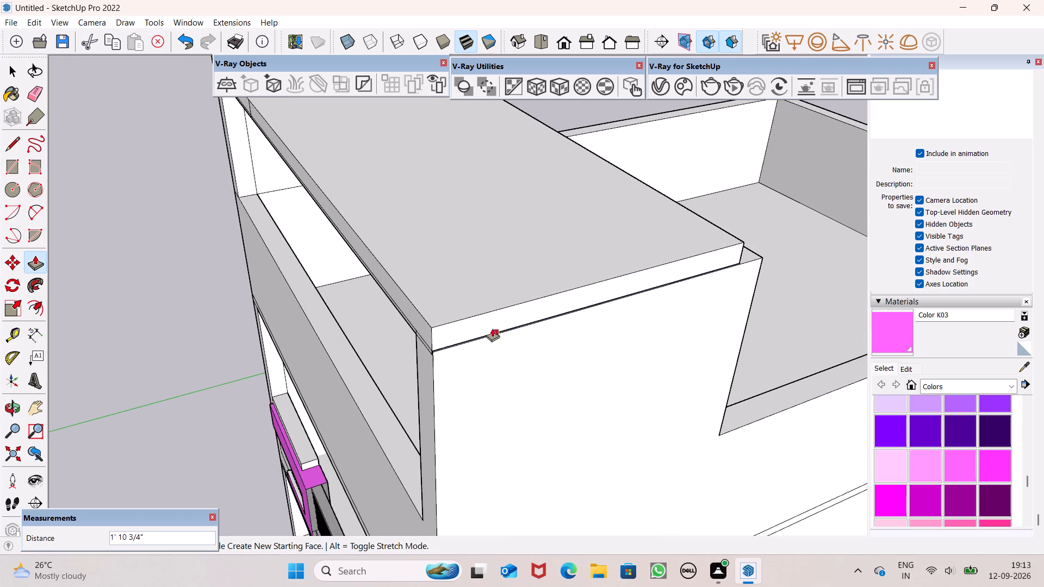
{"action": "left_click_drag", "start_coordinate": [492, 328], "coordinate": [491, 328]}
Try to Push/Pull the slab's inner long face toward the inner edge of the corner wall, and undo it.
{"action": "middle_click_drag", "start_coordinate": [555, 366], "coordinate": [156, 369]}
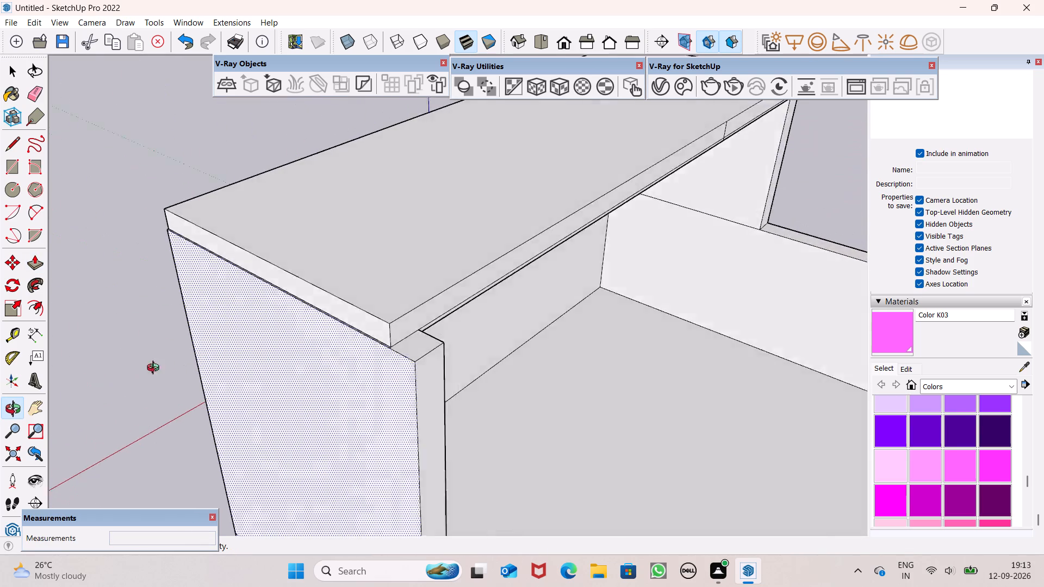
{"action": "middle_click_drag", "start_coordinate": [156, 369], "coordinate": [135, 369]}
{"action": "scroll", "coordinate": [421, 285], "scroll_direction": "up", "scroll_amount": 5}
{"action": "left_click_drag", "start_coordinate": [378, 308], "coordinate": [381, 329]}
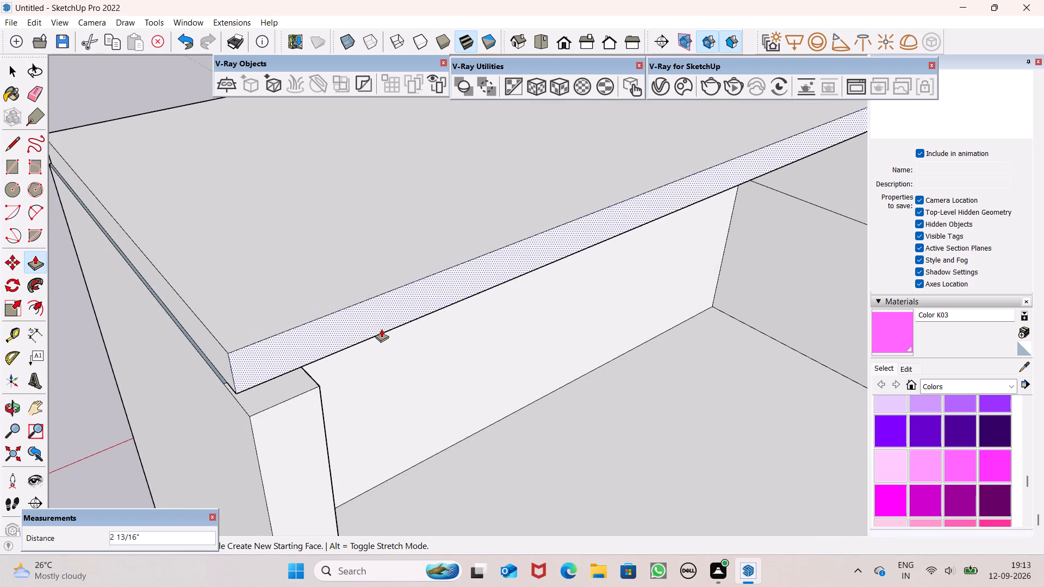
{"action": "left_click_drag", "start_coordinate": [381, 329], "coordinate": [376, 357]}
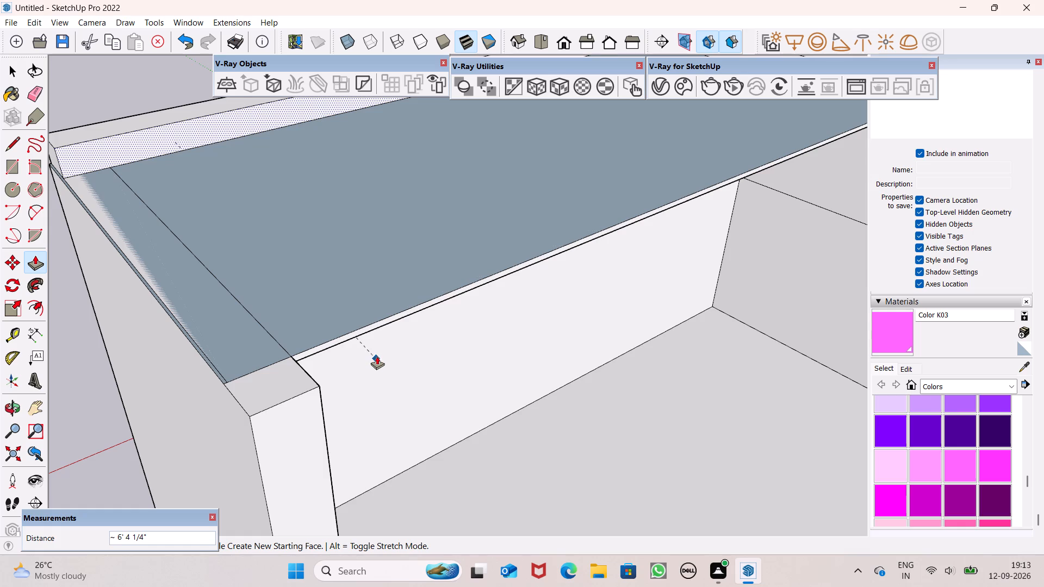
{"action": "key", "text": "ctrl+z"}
Pull the slab's inner long face out about 6 15/16", plus another 1/2", flush with the corner wall's inner edge.
{"action": "left_click_drag", "start_coordinate": [302, 323], "coordinate": [310, 371]}
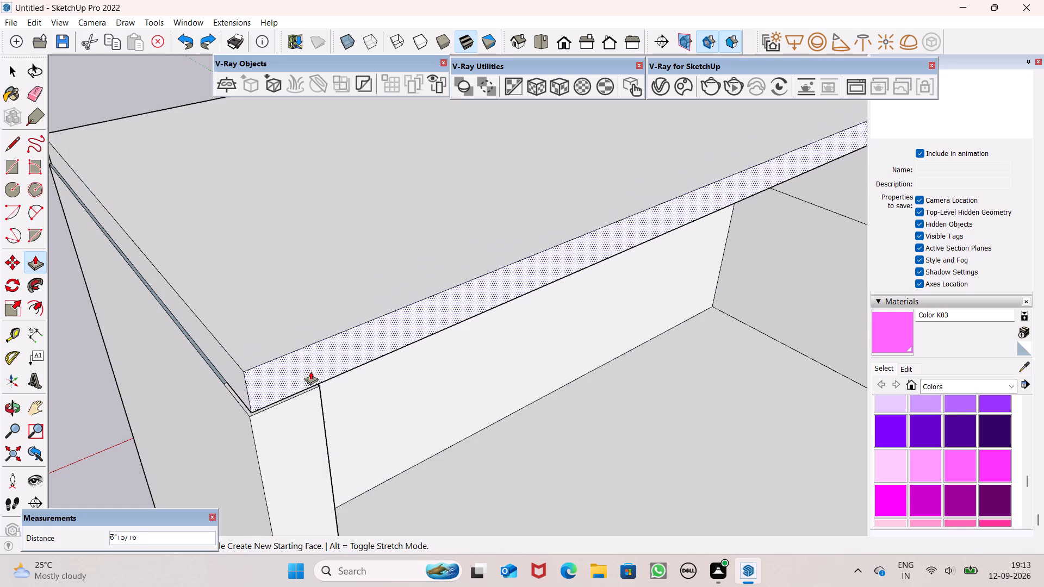
{"action": "left_click_drag", "start_coordinate": [310, 371], "coordinate": [306, 372]}
{"action": "middle_click_drag", "start_coordinate": [293, 384], "coordinate": [301, 390]}
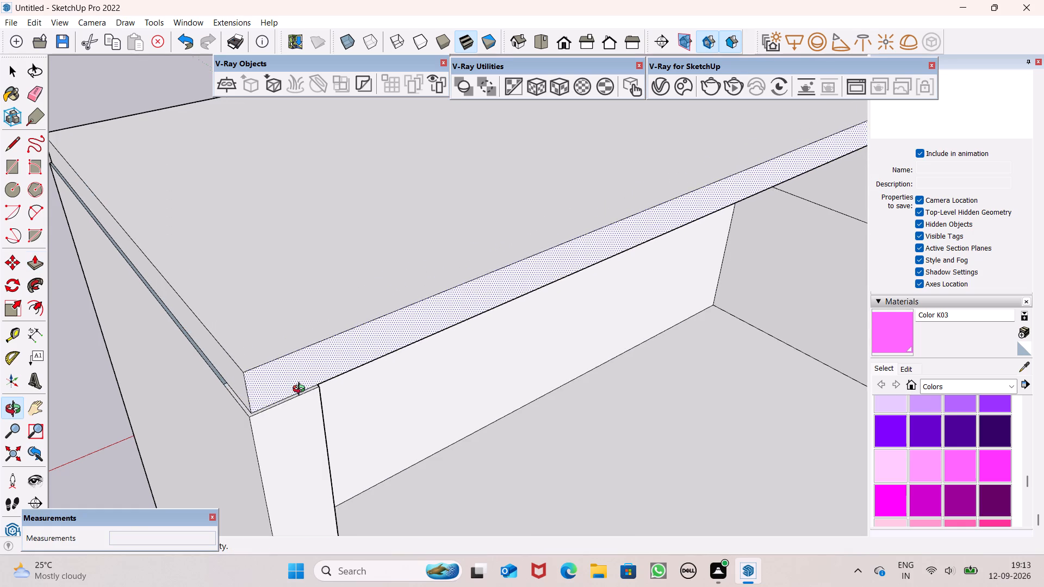
{"action": "middle_click_drag", "start_coordinate": [301, 390], "coordinate": [477, 353]}
{"action": "scroll", "coordinate": [408, 446], "scroll_direction": "up", "scroll_amount": 7}
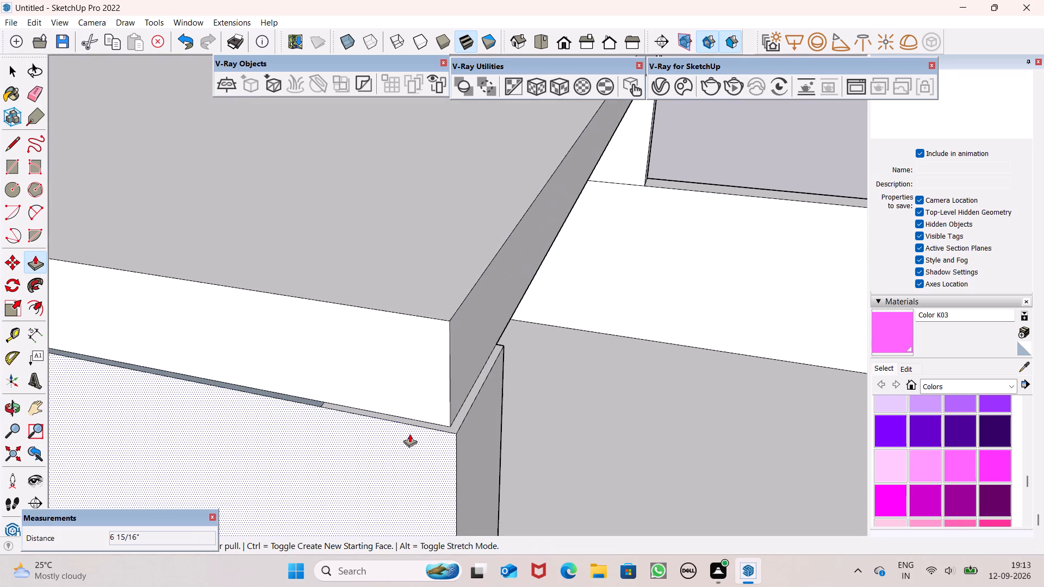
{"action": "left_click_drag", "start_coordinate": [458, 389], "coordinate": [470, 441]}
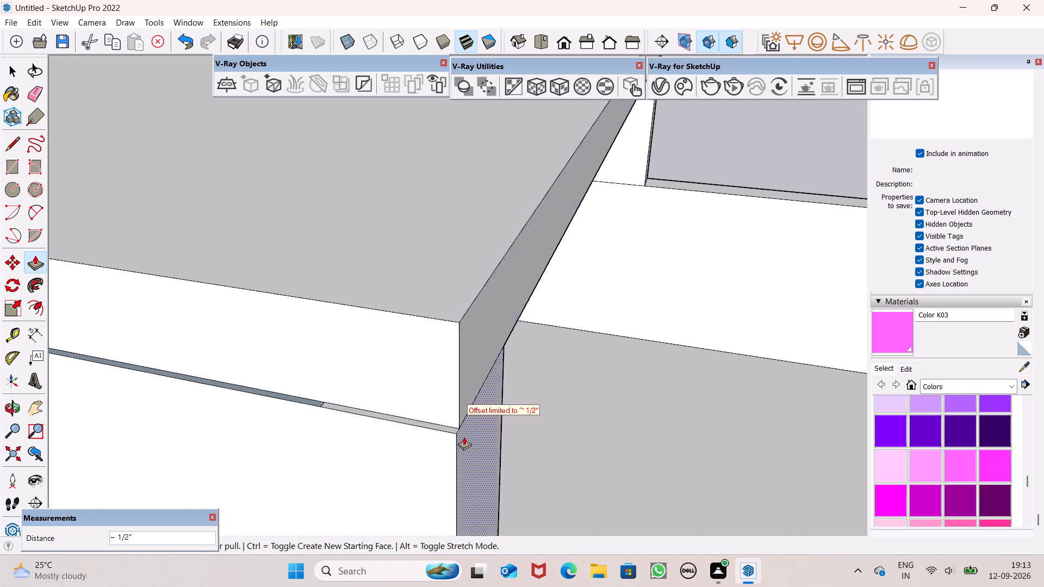
Pull the slab's end face out about 7/16", flush with the outer face of the side wall.
{"action": "left_click_drag", "start_coordinate": [433, 397], "coordinate": [422, 438]}
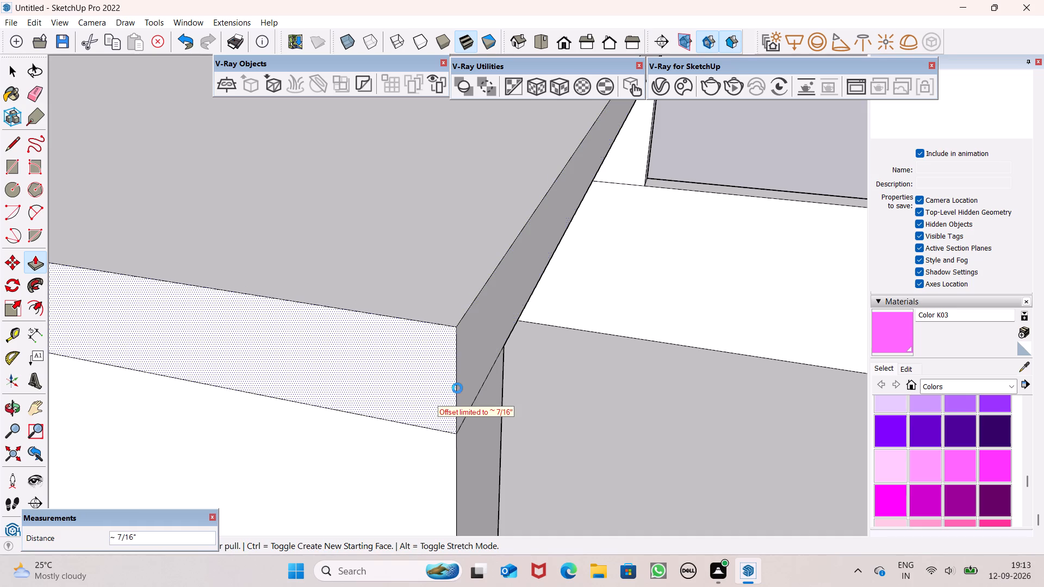
Pull the recessed portion of the slab's inner long face out about 7 7/16", flush with the portion already extended.
{"action": "scroll", "coordinate": [458, 390], "scroll_direction": "down", "scroll_amount": 20}
{"action": "scroll", "coordinate": [458, 390], "scroll_direction": "down", "scroll_amount": 4}
{"action": "scroll", "coordinate": [562, 347], "scroll_direction": "up", "scroll_amount": 1}
{"action": "middle_click_drag", "start_coordinate": [561, 361], "coordinate": [137, 395]}
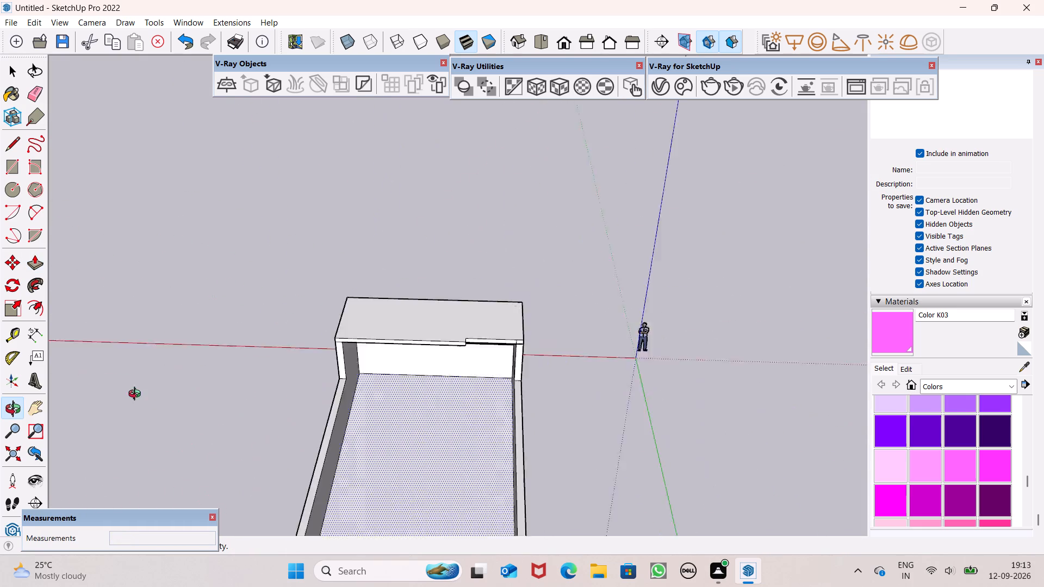
{"action": "middle_click_drag", "start_coordinate": [137, 395], "coordinate": [157, 378]}
{"action": "scroll", "coordinate": [546, 354], "scroll_direction": "up", "scroll_amount": 6}
{"action": "middle_click_drag", "start_coordinate": [515, 364], "coordinate": [490, 434]}
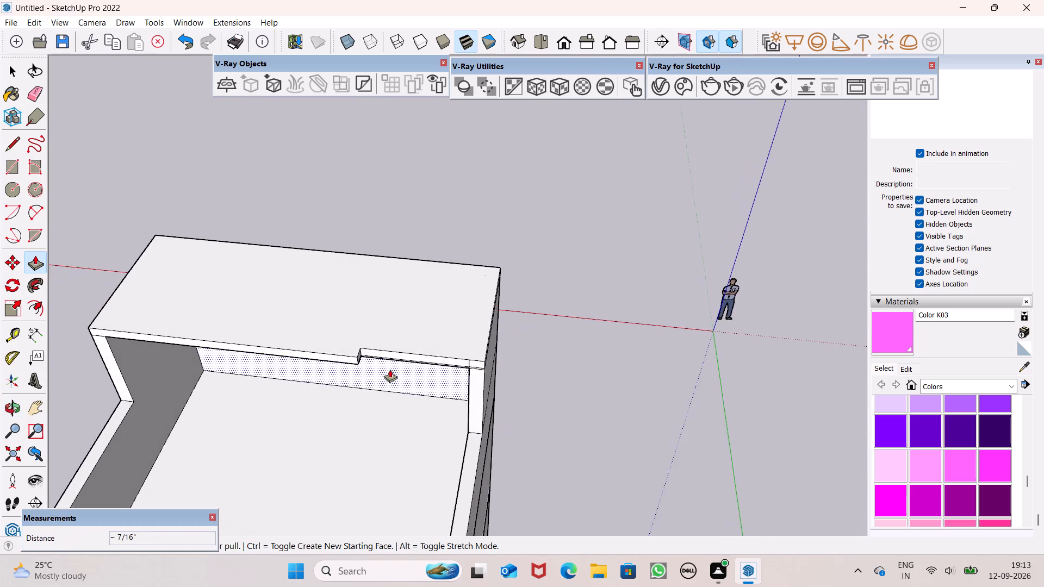
{"action": "scroll", "coordinate": [390, 368], "scroll_direction": "up", "scroll_amount": 8}
{"action": "left_click_drag", "start_coordinate": [371, 316], "coordinate": [295, 341]}
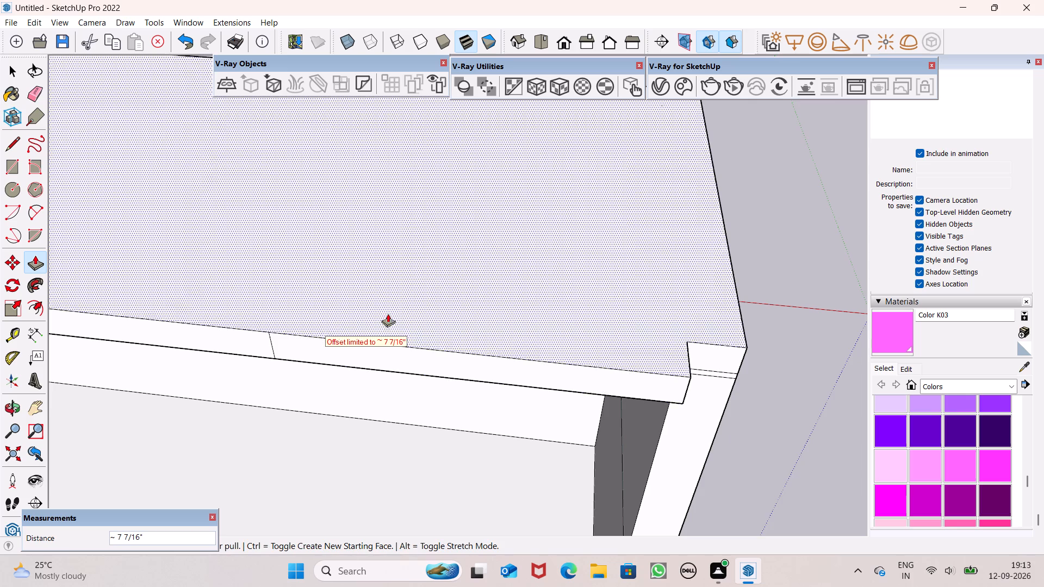
Pull the opposite corner wall's inner face and the thin strip above it out about 7 7/16", in line with the slab.
{"action": "scroll", "coordinate": [412, 325], "scroll_direction": "down", "scroll_amount": 5}
{"action": "middle_click_drag", "start_coordinate": [574, 397], "coordinate": [460, 373]}
{"action": "scroll", "coordinate": [412, 379], "scroll_direction": "up", "scroll_amount": 6}
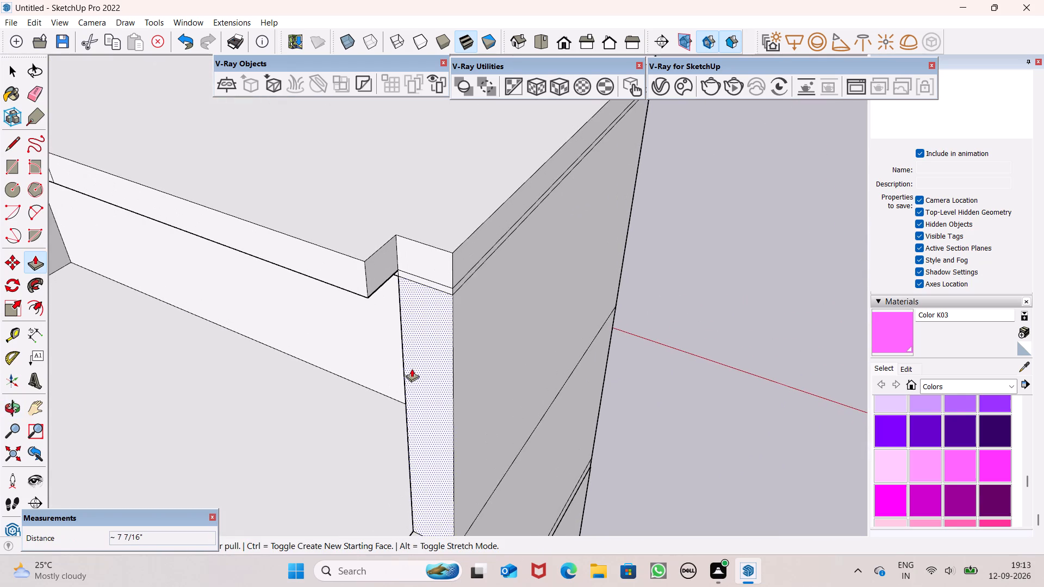
{"action": "left_click_drag", "start_coordinate": [416, 351], "coordinate": [359, 280]}
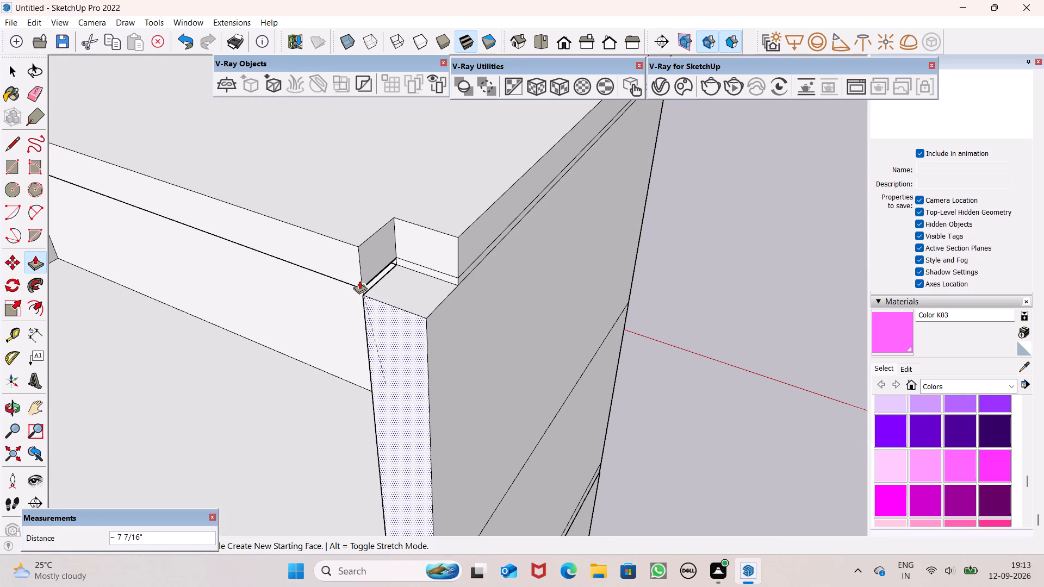
{"action": "left_click_drag", "start_coordinate": [359, 280], "coordinate": [361, 273]}
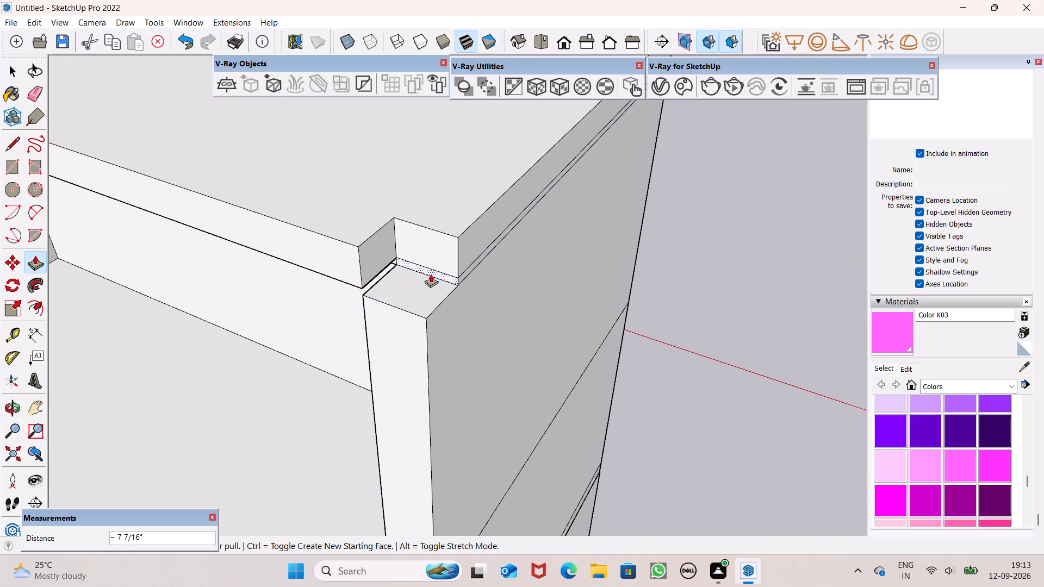
{"action": "left_click_drag", "start_coordinate": [431, 274], "coordinate": [361, 268]}
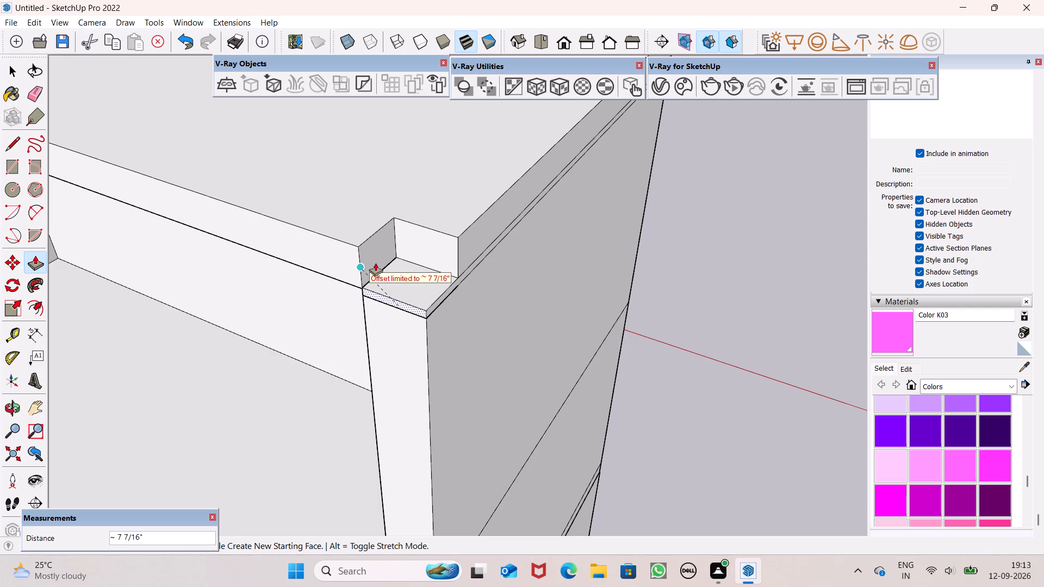
Pull the slab's notched corner face out about 7 11/16" to fill the notch, and adjust it by about 1/4" to align with the slab edge.
{"action": "left_click_drag", "start_coordinate": [440, 248], "coordinate": [426, 256]}
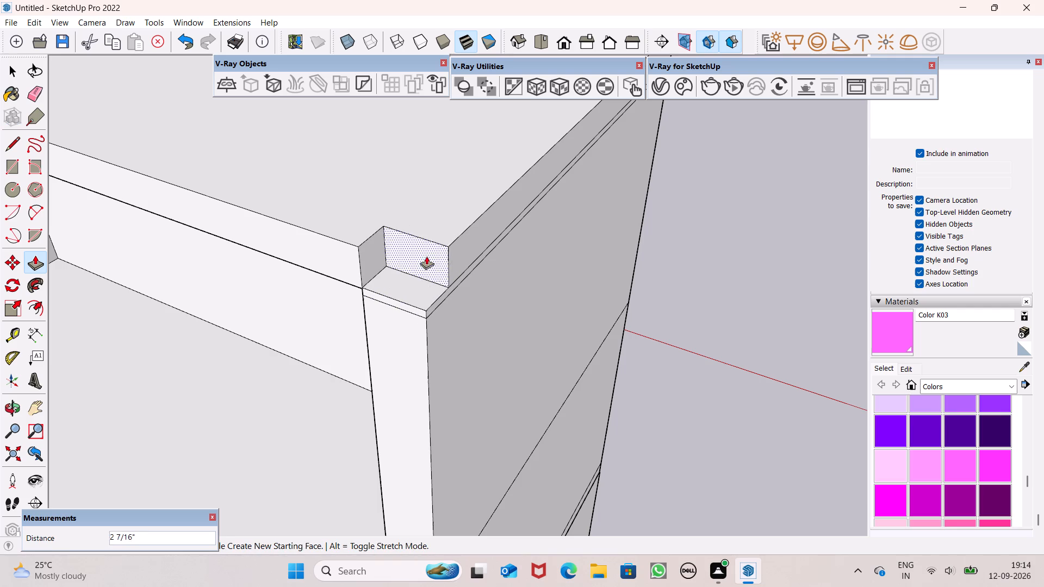
{"action": "left_click_drag", "start_coordinate": [426, 256], "coordinate": [399, 270]}
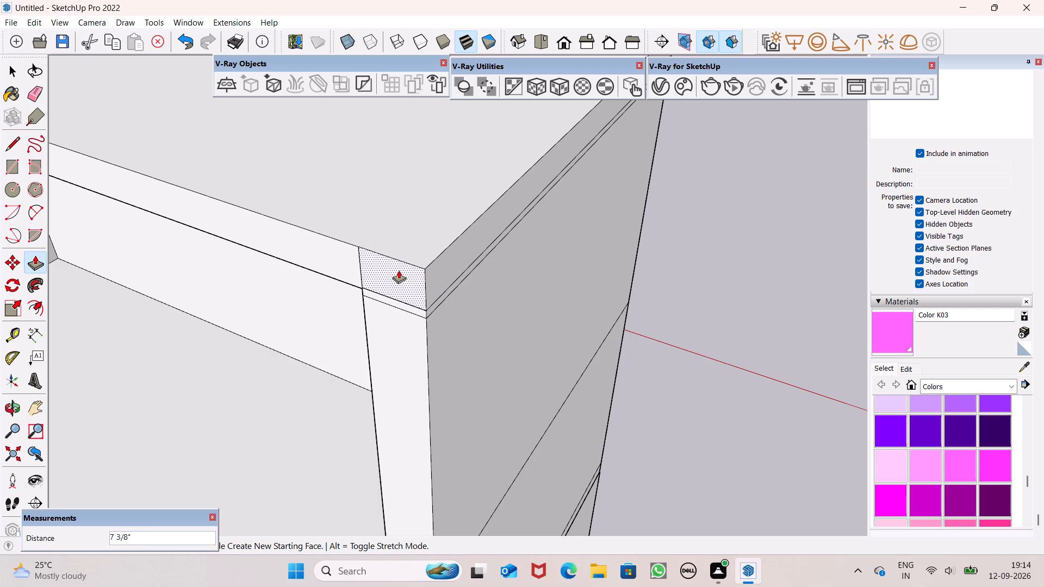
{"action": "left_click_drag", "start_coordinate": [399, 270], "coordinate": [396, 271]}
{"action": "middle_click_drag", "start_coordinate": [341, 285], "coordinate": [440, 323]}
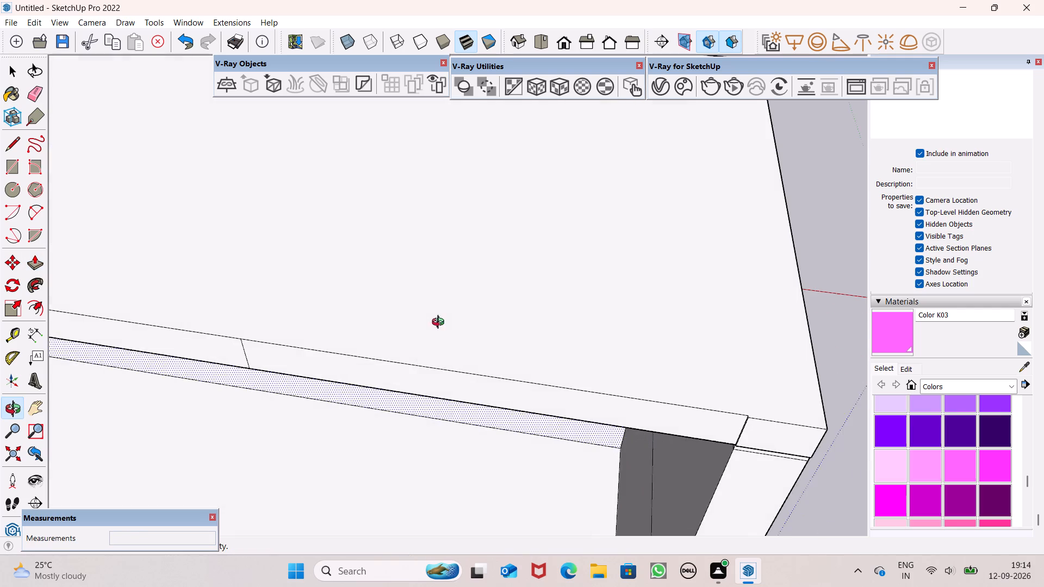
{"action": "middle_click_drag", "start_coordinate": [440, 323], "coordinate": [441, 323]}
{"action": "scroll", "coordinate": [751, 428], "scroll_direction": "up", "scroll_amount": 7}
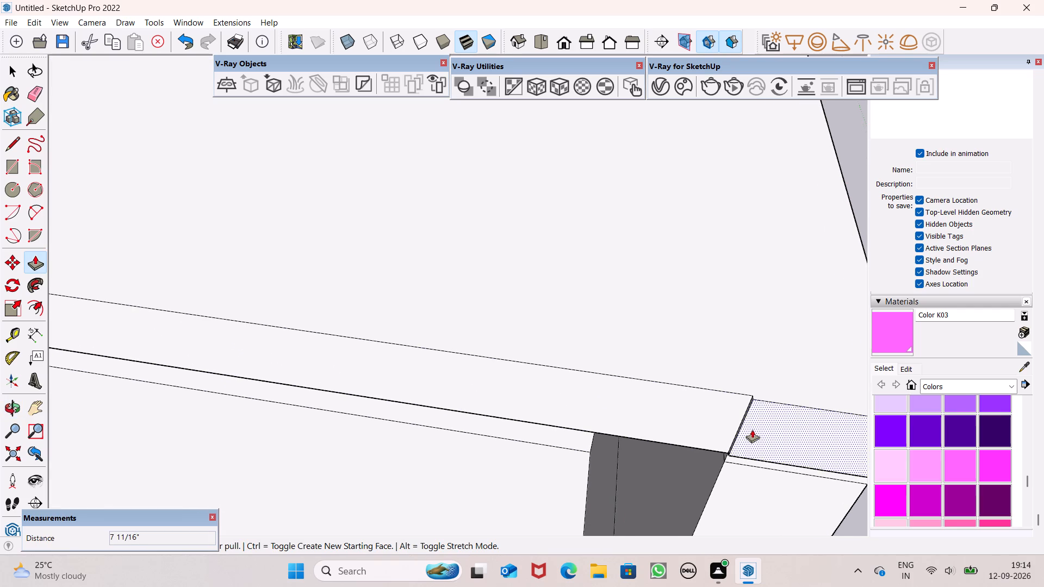
{"action": "left_click_drag", "start_coordinate": [753, 429], "coordinate": [718, 424]}
Examine the top slab and corner walls from the rear, side and front, and the first-floor balcony front.
{"action": "scroll", "coordinate": [546, 392], "scroll_direction": "down", "scroll_amount": 13}
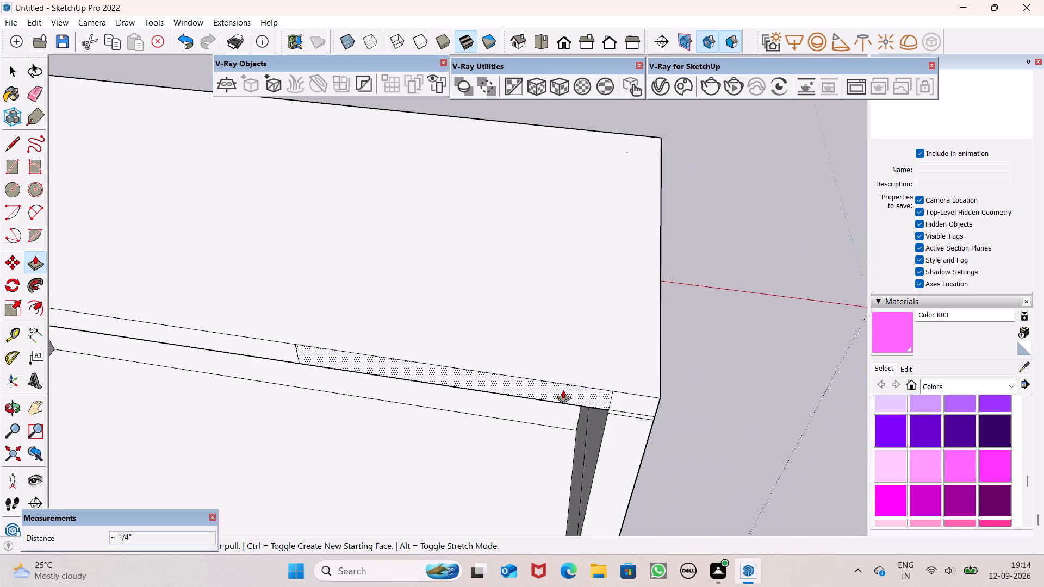
{"action": "scroll", "coordinate": [563, 390], "scroll_direction": "down", "scroll_amount": 11}
{"action": "key", "text": "space"}
{"action": "scroll", "coordinate": [352, 386], "scroll_direction": "down", "scroll_amount": 7}
{"action": "middle_click_drag", "start_coordinate": [374, 420], "coordinate": [736, 296]}
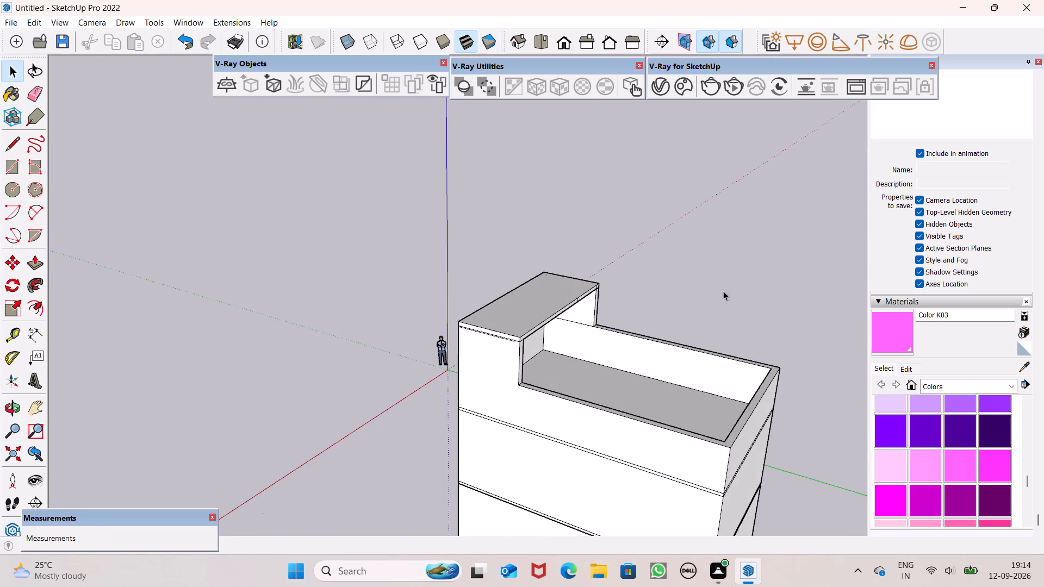
{"action": "middle_click_drag", "start_coordinate": [392, 457], "coordinate": [729, 442]}
{"action": "scroll", "coordinate": [413, 358], "scroll_direction": "down", "scroll_amount": 5}
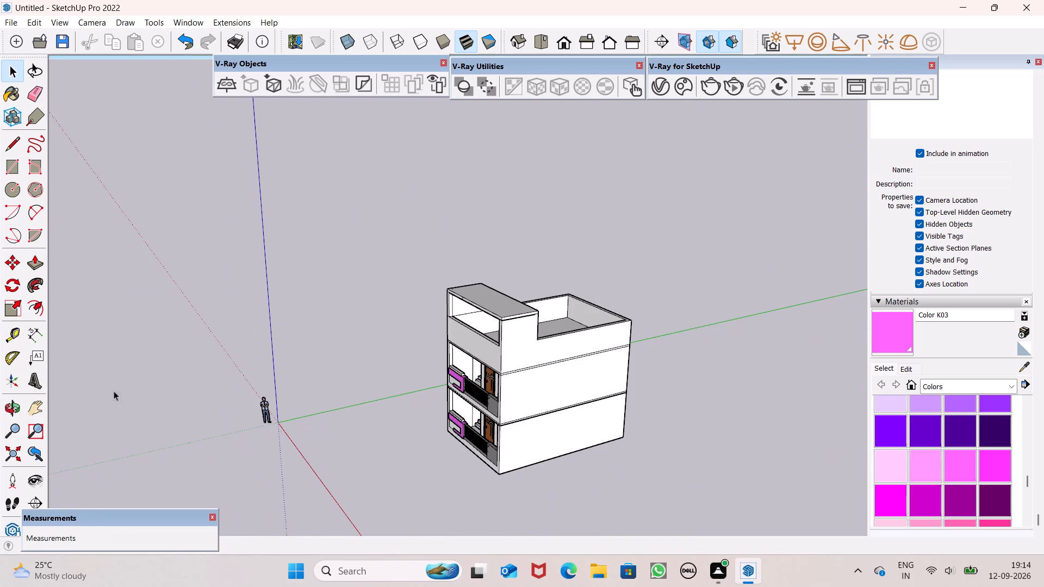
{"action": "middle_click_drag", "start_coordinate": [470, 369], "coordinate": [806, 351]}
{"action": "scroll", "coordinate": [552, 353], "scroll_direction": "up", "scroll_amount": 3}
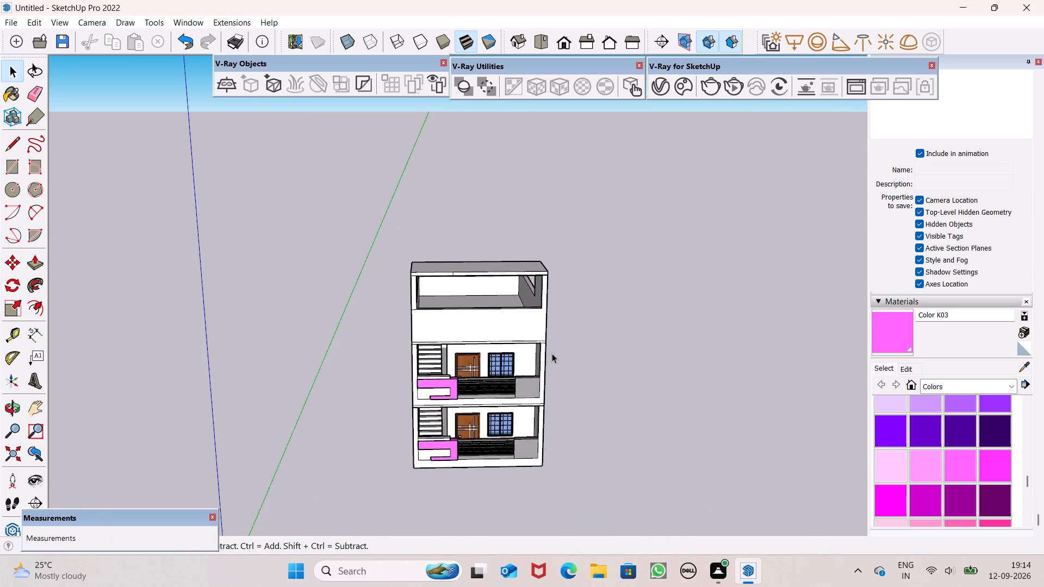
{"action": "scroll", "coordinate": [552, 353], "scroll_direction": "up", "scroll_amount": 3}
{"action": "middle_click_drag", "start_coordinate": [557, 383], "coordinate": [549, 359]}
{"action": "scroll", "coordinate": [535, 363], "scroll_direction": "up", "scroll_amount": 7}
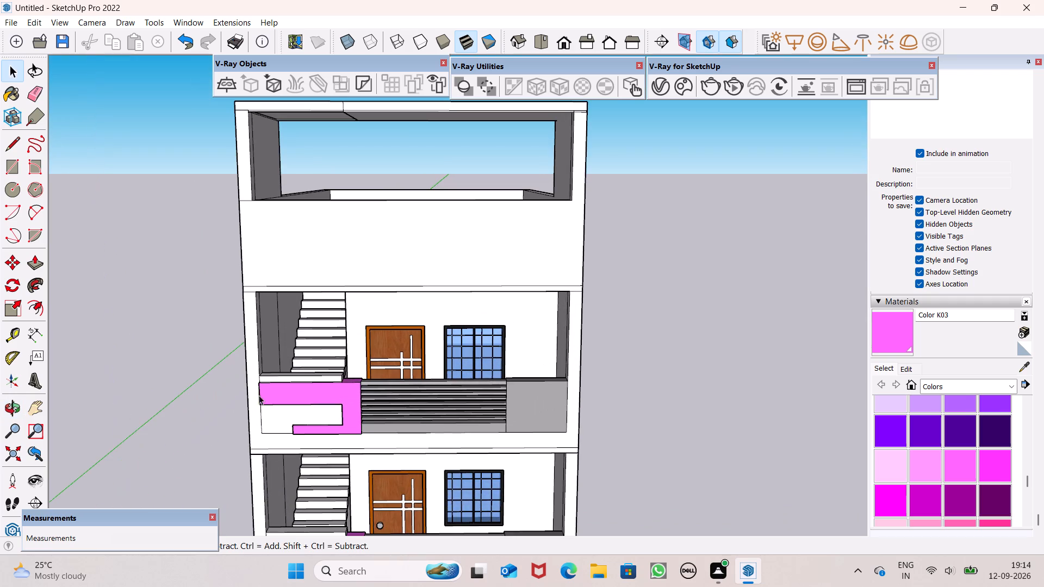
{"action": "scroll", "coordinate": [257, 402], "scroll_direction": "up", "scroll_amount": 5}
{"action": "triple_click", "coordinate": [284, 365]}
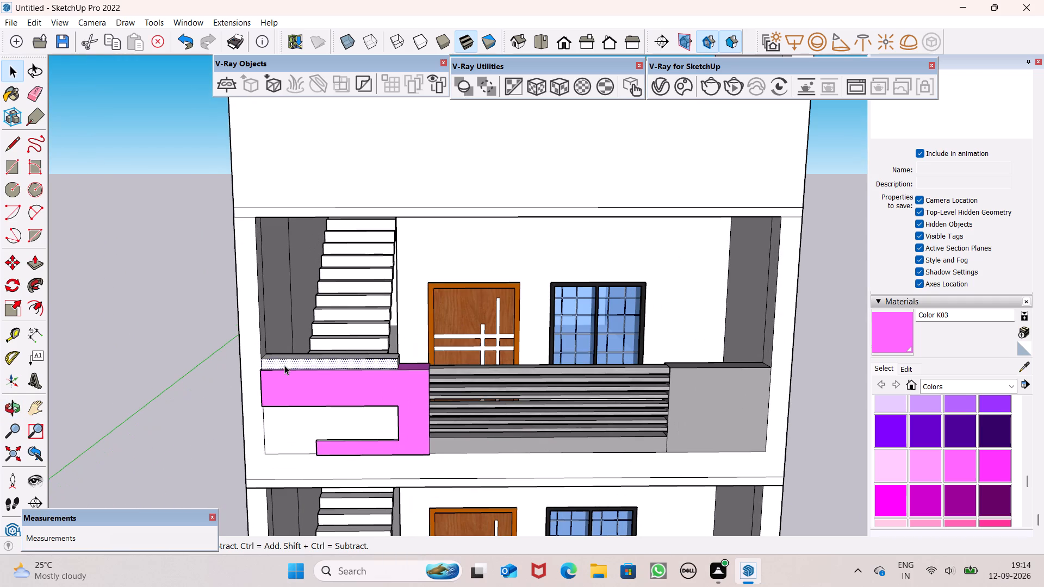
{"action": "left_click", "coordinate": [162, 410]}
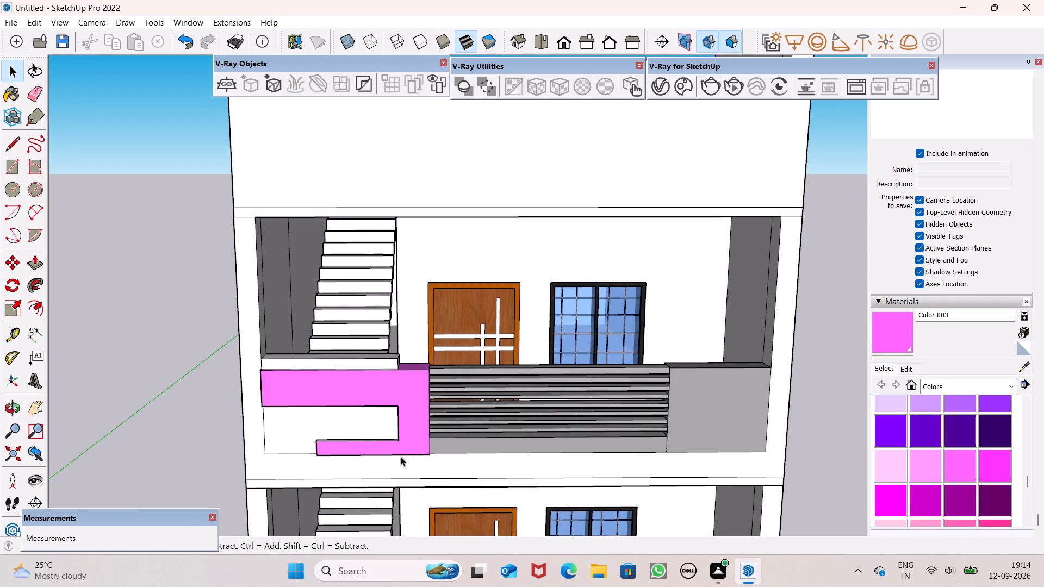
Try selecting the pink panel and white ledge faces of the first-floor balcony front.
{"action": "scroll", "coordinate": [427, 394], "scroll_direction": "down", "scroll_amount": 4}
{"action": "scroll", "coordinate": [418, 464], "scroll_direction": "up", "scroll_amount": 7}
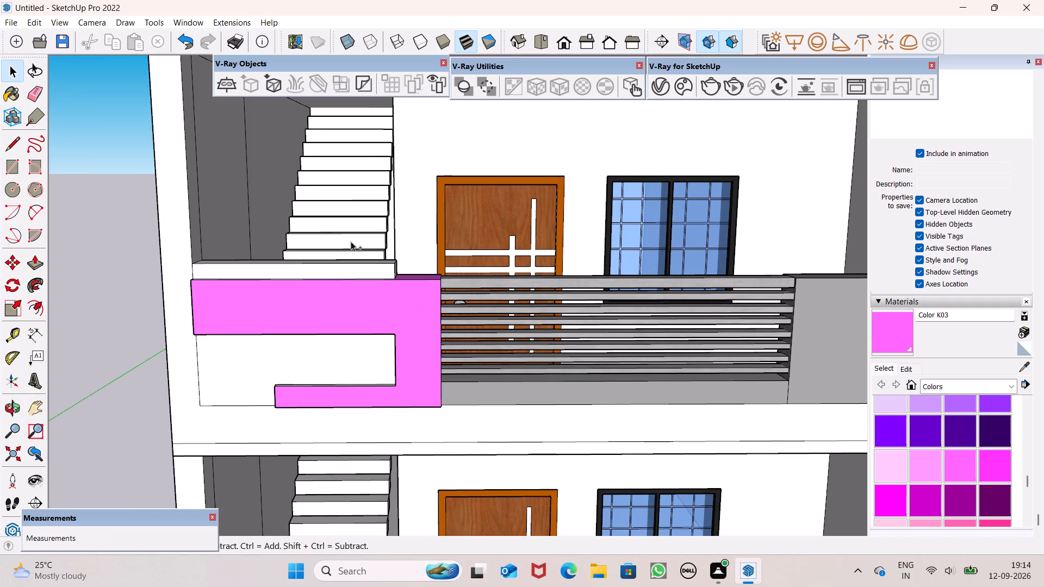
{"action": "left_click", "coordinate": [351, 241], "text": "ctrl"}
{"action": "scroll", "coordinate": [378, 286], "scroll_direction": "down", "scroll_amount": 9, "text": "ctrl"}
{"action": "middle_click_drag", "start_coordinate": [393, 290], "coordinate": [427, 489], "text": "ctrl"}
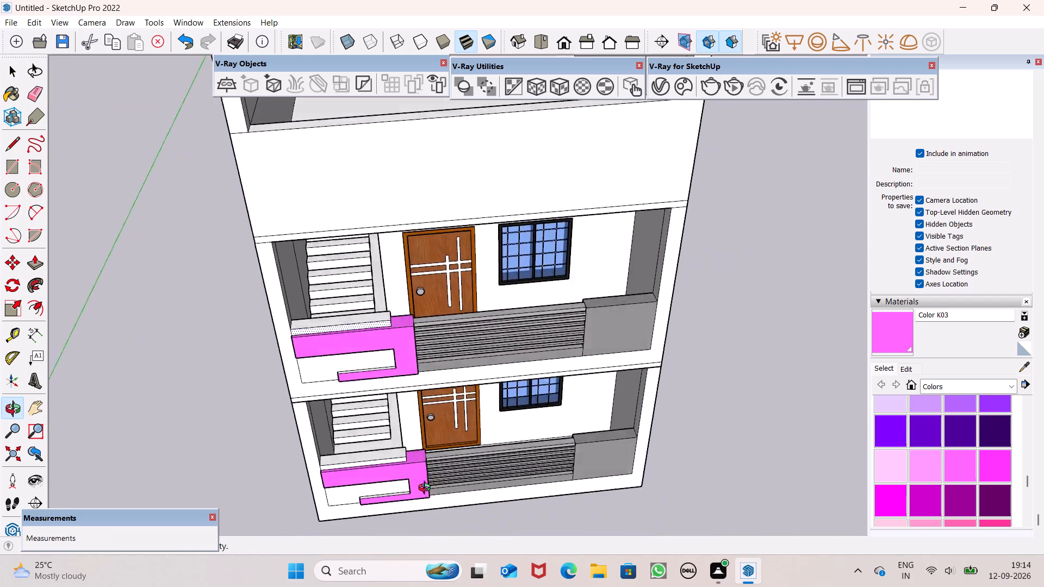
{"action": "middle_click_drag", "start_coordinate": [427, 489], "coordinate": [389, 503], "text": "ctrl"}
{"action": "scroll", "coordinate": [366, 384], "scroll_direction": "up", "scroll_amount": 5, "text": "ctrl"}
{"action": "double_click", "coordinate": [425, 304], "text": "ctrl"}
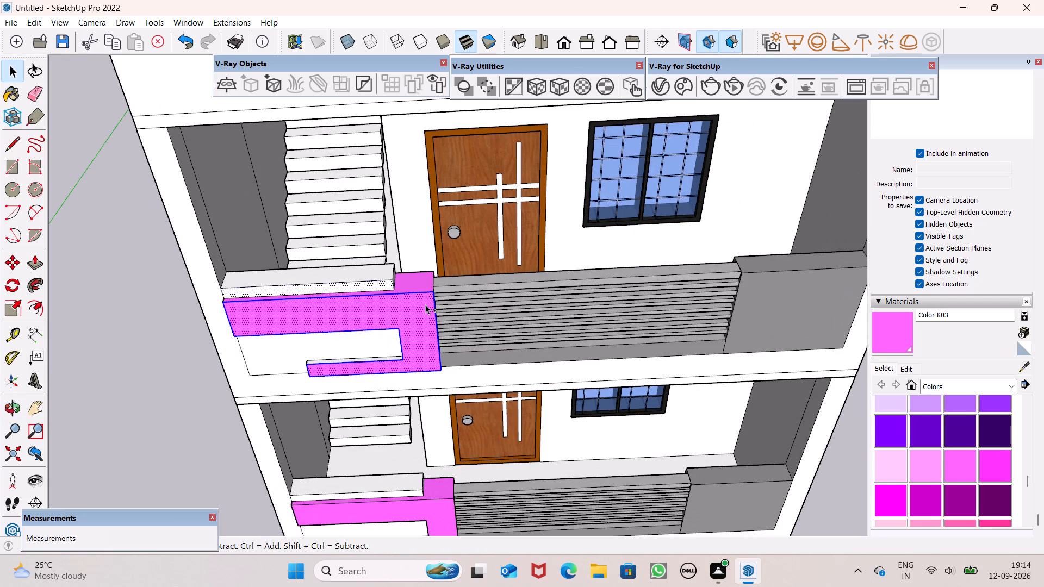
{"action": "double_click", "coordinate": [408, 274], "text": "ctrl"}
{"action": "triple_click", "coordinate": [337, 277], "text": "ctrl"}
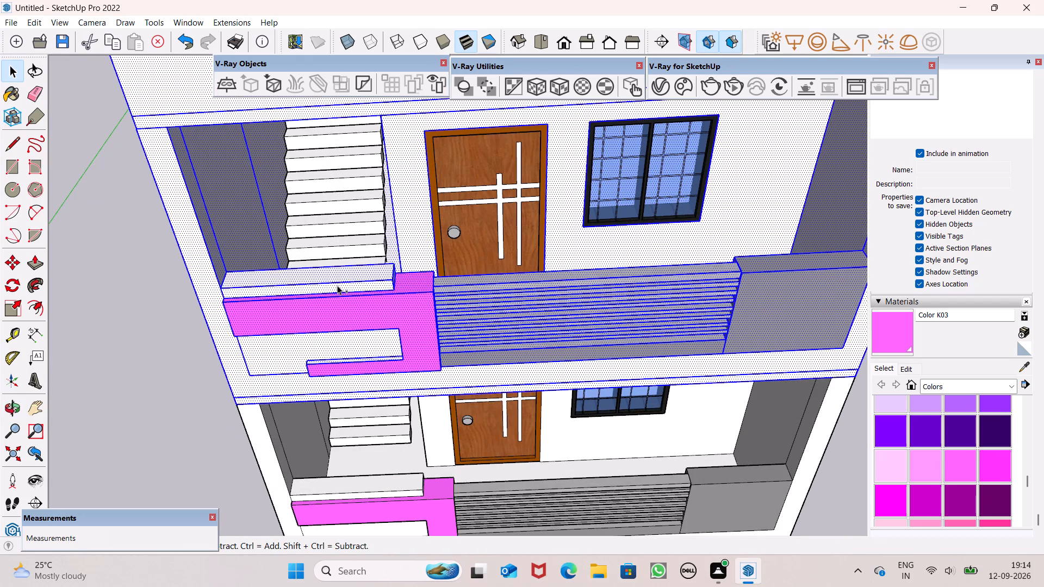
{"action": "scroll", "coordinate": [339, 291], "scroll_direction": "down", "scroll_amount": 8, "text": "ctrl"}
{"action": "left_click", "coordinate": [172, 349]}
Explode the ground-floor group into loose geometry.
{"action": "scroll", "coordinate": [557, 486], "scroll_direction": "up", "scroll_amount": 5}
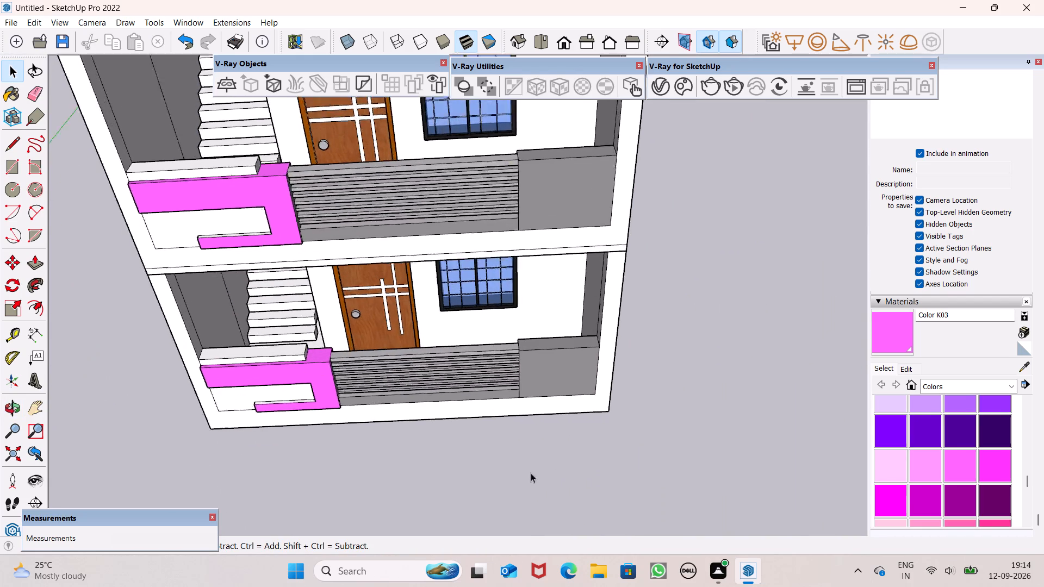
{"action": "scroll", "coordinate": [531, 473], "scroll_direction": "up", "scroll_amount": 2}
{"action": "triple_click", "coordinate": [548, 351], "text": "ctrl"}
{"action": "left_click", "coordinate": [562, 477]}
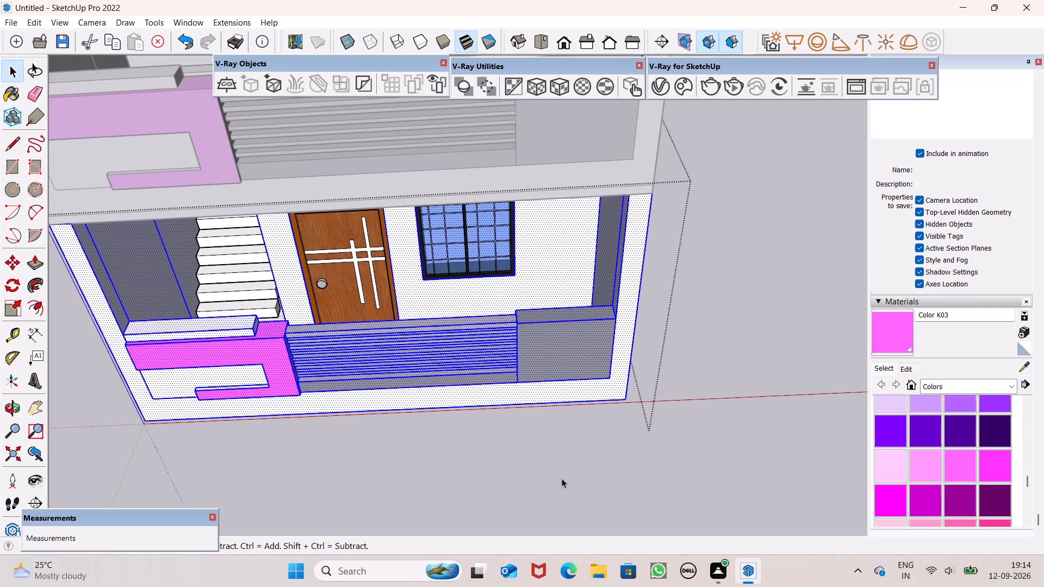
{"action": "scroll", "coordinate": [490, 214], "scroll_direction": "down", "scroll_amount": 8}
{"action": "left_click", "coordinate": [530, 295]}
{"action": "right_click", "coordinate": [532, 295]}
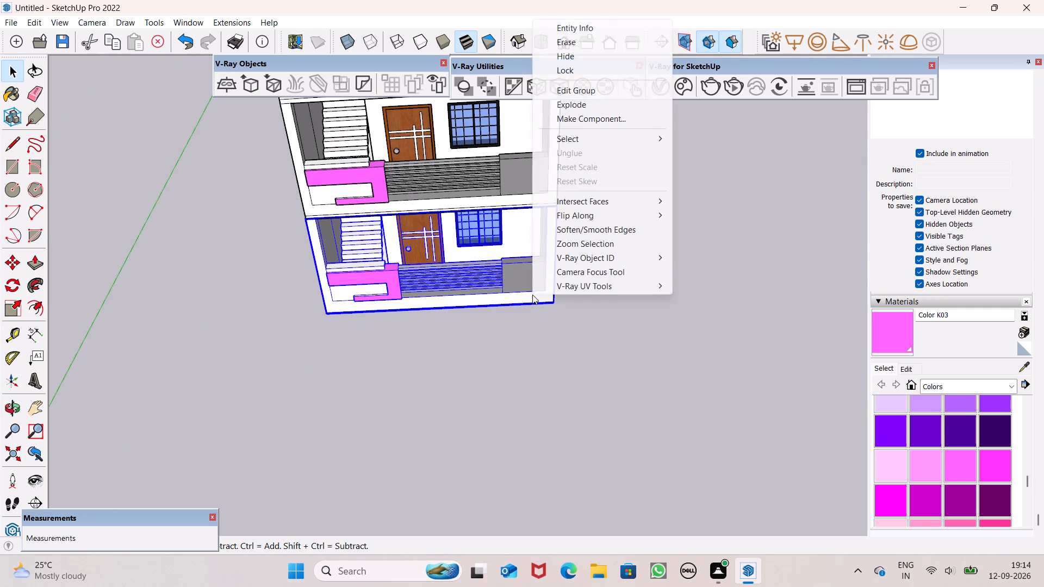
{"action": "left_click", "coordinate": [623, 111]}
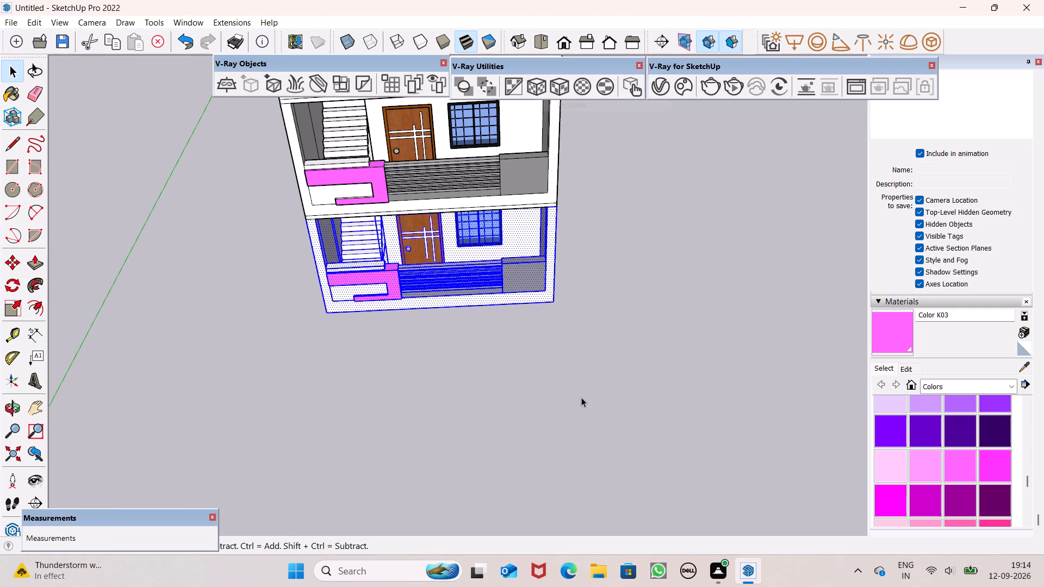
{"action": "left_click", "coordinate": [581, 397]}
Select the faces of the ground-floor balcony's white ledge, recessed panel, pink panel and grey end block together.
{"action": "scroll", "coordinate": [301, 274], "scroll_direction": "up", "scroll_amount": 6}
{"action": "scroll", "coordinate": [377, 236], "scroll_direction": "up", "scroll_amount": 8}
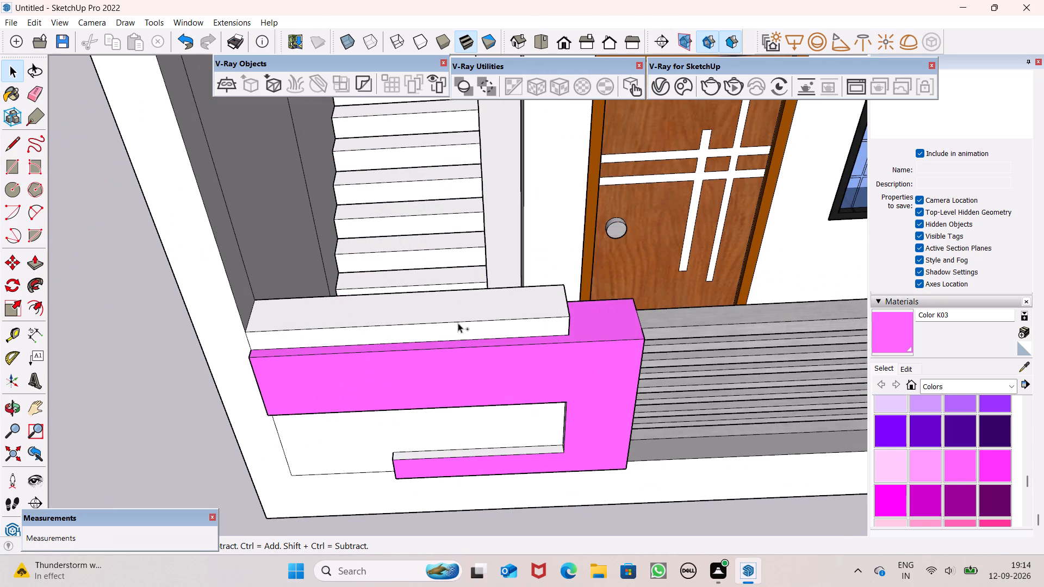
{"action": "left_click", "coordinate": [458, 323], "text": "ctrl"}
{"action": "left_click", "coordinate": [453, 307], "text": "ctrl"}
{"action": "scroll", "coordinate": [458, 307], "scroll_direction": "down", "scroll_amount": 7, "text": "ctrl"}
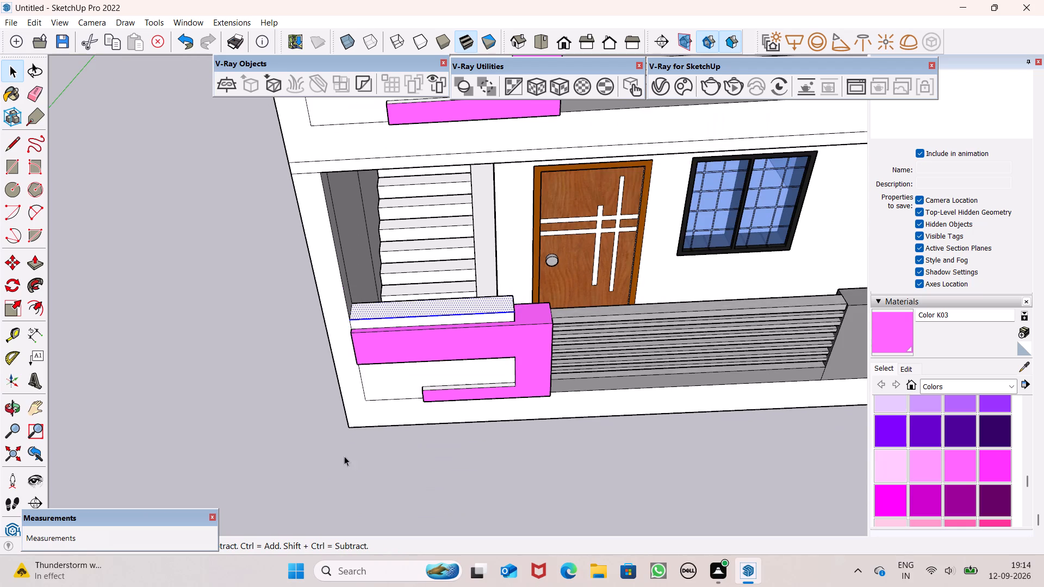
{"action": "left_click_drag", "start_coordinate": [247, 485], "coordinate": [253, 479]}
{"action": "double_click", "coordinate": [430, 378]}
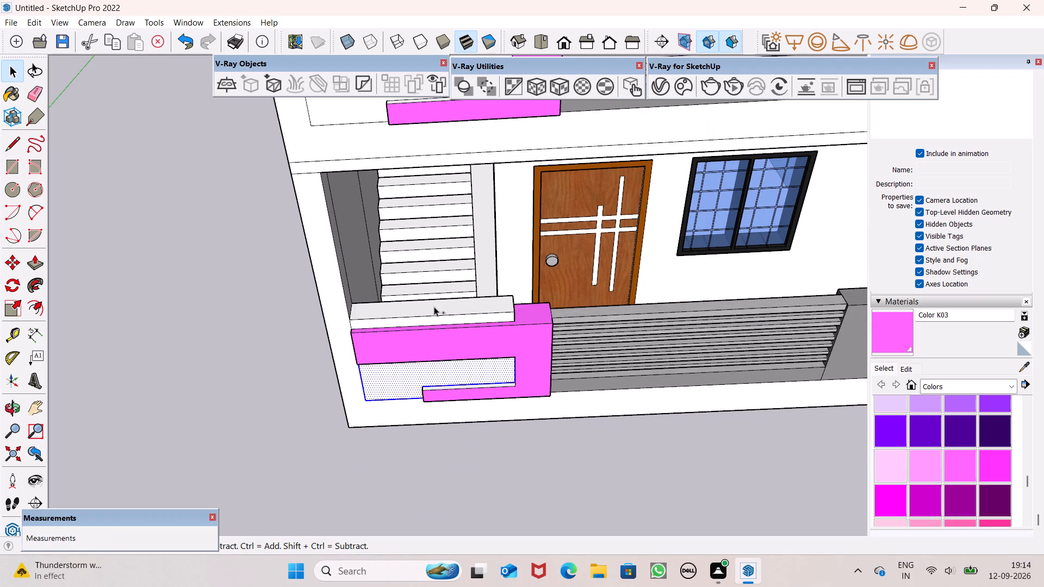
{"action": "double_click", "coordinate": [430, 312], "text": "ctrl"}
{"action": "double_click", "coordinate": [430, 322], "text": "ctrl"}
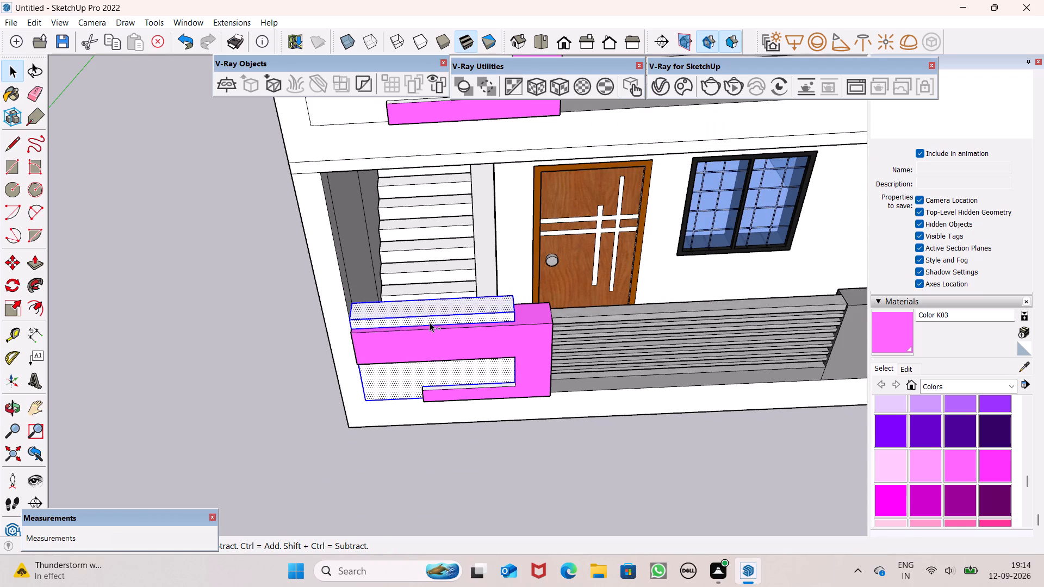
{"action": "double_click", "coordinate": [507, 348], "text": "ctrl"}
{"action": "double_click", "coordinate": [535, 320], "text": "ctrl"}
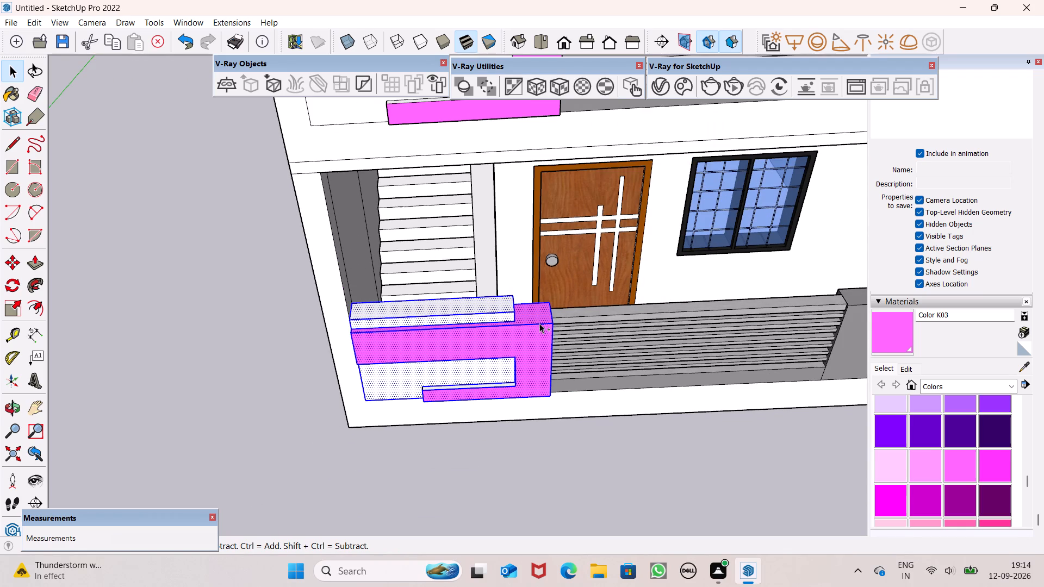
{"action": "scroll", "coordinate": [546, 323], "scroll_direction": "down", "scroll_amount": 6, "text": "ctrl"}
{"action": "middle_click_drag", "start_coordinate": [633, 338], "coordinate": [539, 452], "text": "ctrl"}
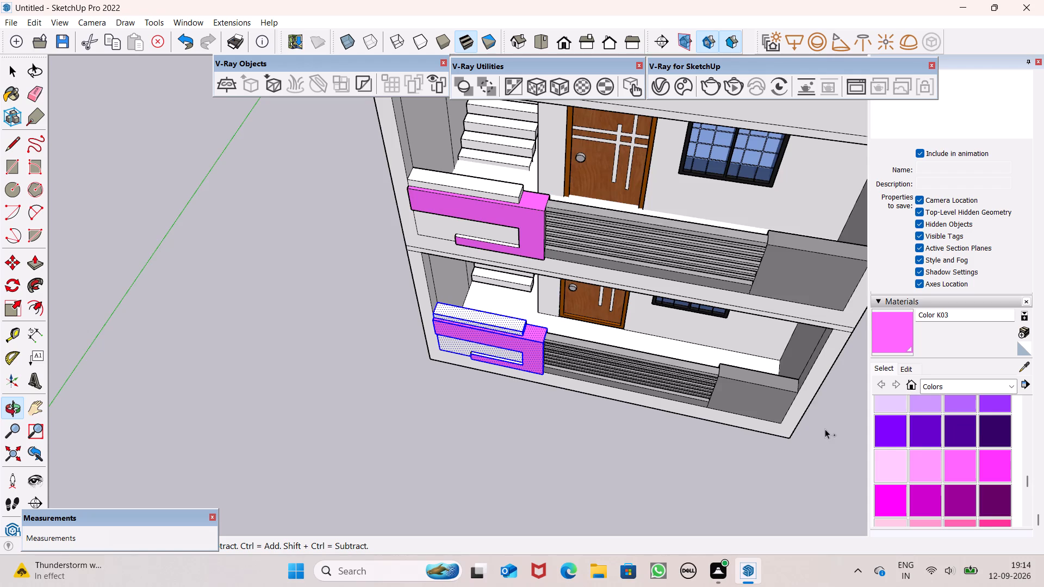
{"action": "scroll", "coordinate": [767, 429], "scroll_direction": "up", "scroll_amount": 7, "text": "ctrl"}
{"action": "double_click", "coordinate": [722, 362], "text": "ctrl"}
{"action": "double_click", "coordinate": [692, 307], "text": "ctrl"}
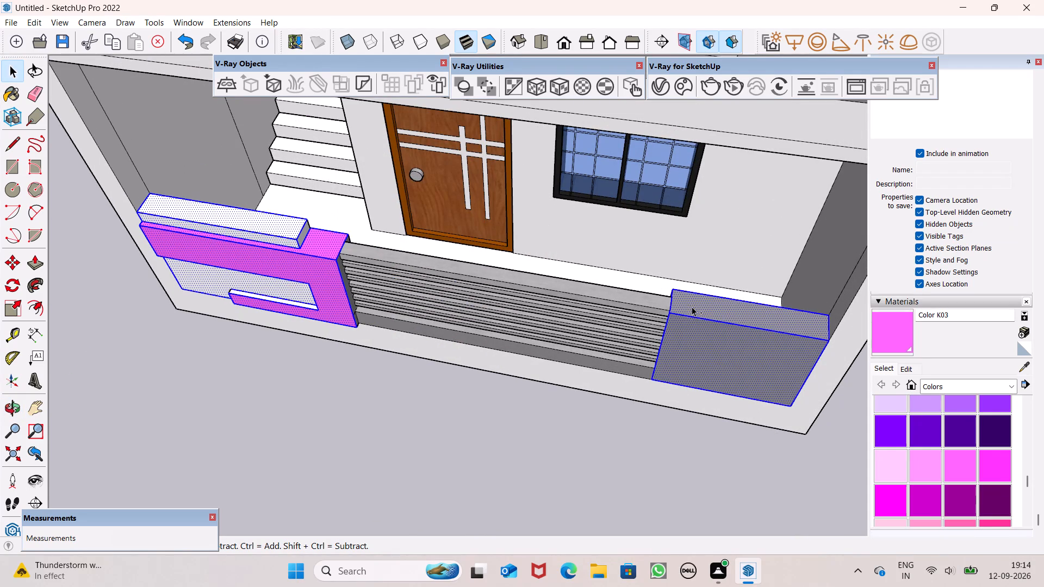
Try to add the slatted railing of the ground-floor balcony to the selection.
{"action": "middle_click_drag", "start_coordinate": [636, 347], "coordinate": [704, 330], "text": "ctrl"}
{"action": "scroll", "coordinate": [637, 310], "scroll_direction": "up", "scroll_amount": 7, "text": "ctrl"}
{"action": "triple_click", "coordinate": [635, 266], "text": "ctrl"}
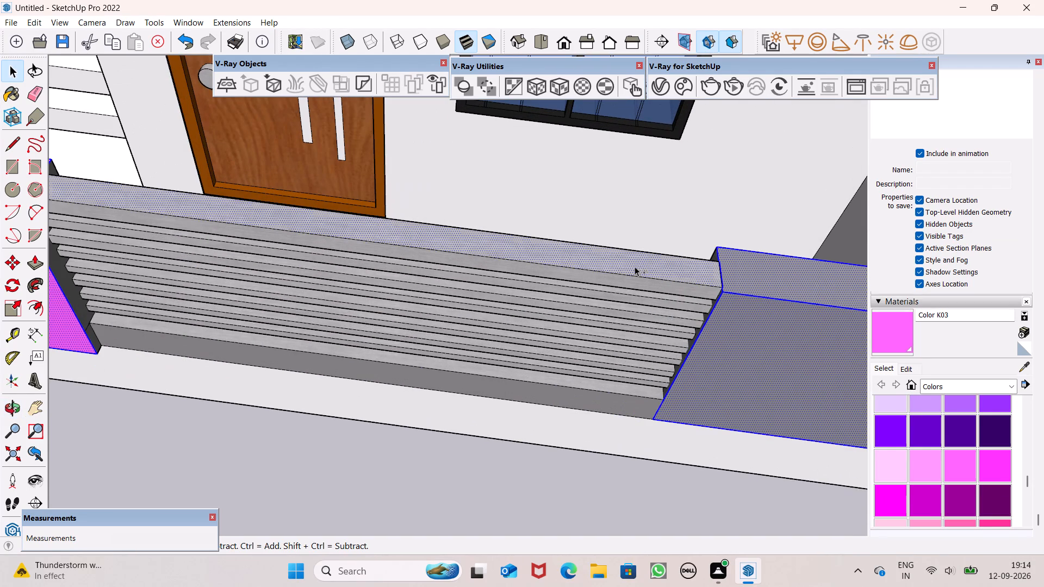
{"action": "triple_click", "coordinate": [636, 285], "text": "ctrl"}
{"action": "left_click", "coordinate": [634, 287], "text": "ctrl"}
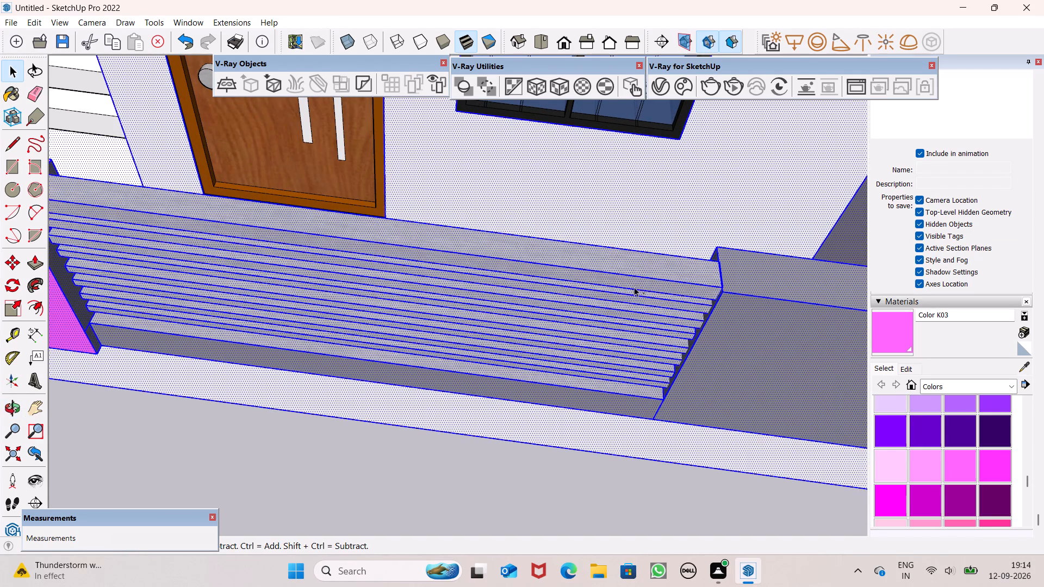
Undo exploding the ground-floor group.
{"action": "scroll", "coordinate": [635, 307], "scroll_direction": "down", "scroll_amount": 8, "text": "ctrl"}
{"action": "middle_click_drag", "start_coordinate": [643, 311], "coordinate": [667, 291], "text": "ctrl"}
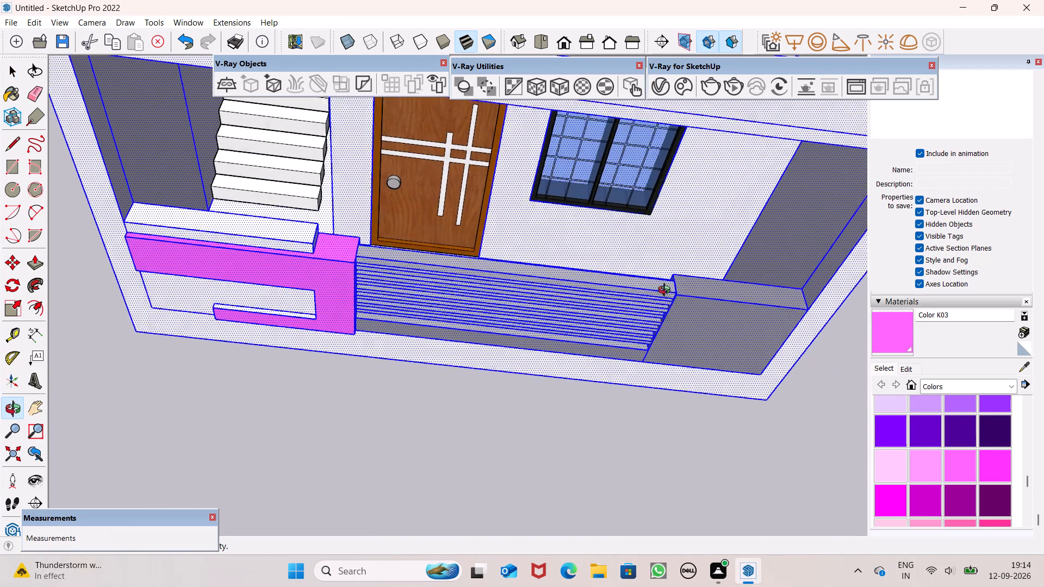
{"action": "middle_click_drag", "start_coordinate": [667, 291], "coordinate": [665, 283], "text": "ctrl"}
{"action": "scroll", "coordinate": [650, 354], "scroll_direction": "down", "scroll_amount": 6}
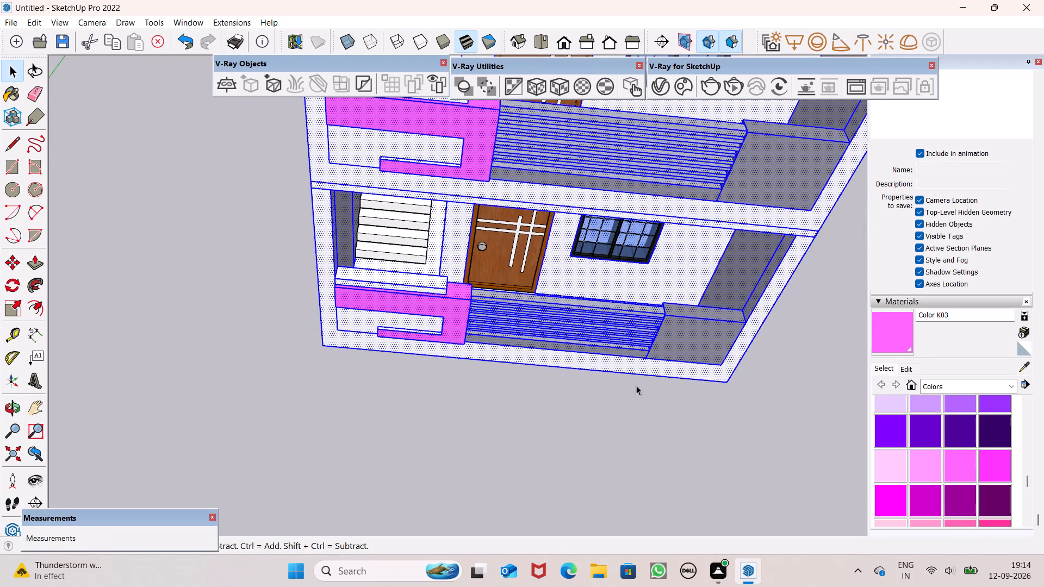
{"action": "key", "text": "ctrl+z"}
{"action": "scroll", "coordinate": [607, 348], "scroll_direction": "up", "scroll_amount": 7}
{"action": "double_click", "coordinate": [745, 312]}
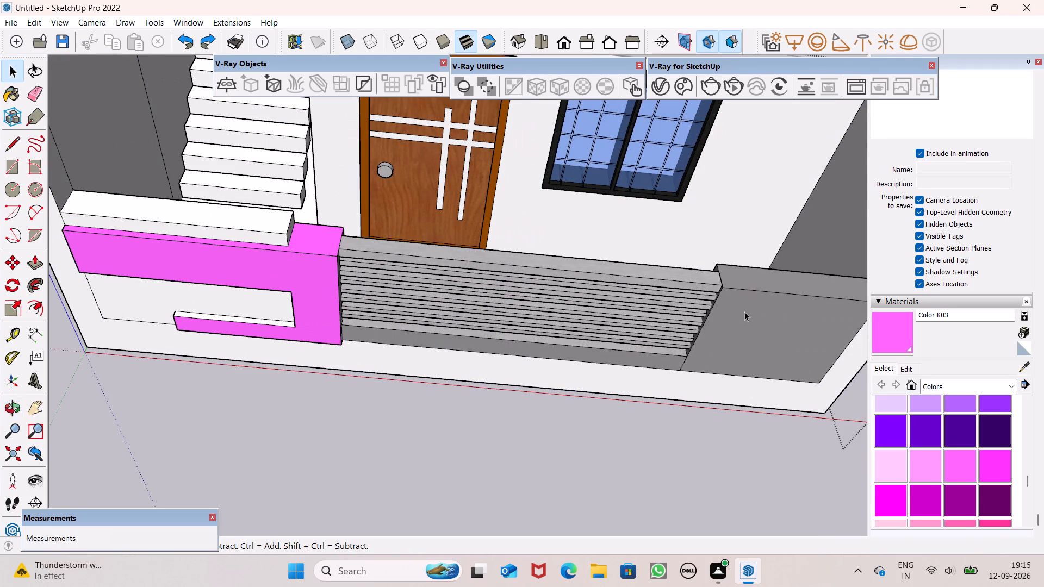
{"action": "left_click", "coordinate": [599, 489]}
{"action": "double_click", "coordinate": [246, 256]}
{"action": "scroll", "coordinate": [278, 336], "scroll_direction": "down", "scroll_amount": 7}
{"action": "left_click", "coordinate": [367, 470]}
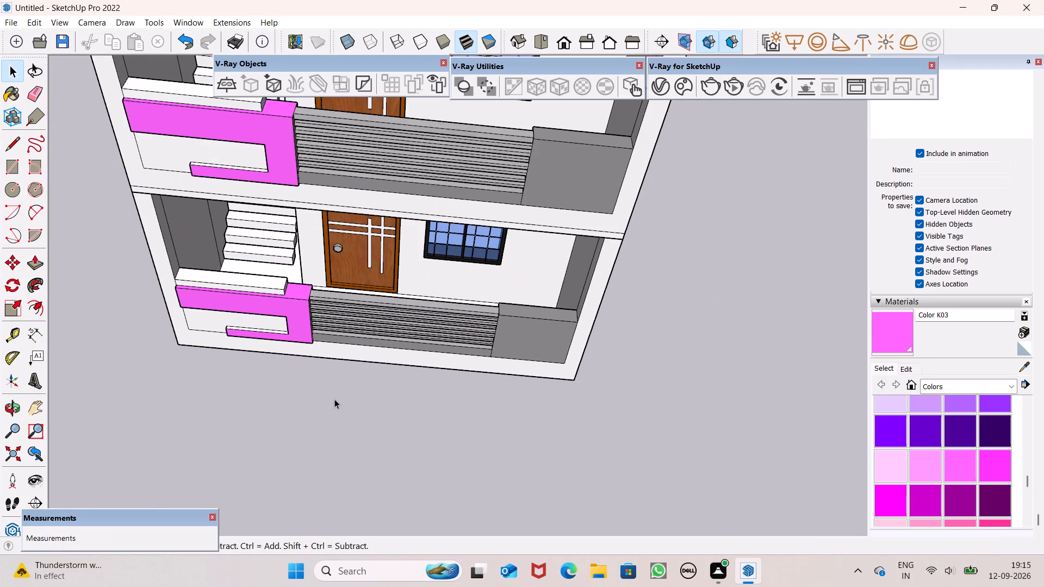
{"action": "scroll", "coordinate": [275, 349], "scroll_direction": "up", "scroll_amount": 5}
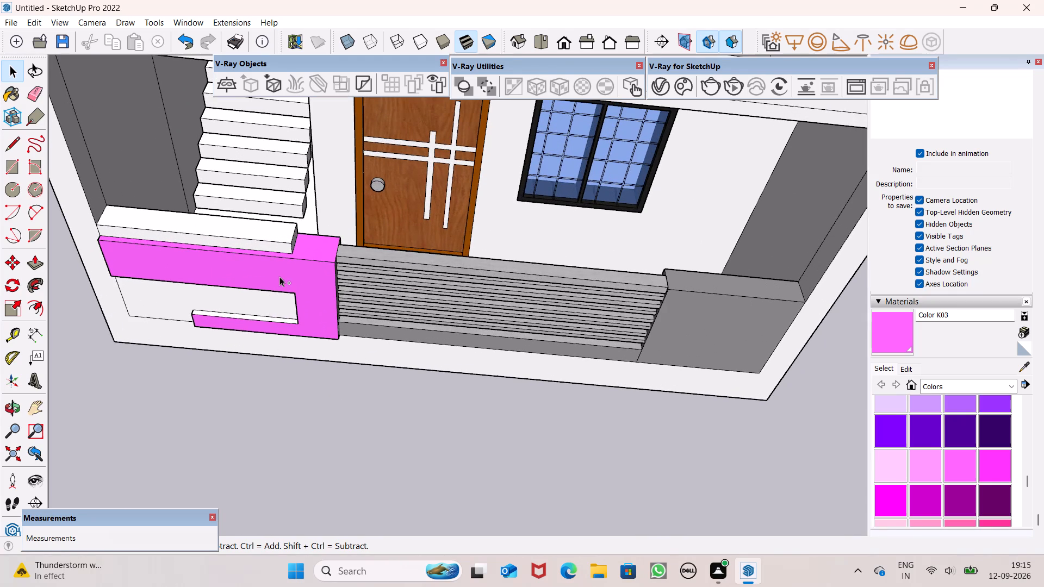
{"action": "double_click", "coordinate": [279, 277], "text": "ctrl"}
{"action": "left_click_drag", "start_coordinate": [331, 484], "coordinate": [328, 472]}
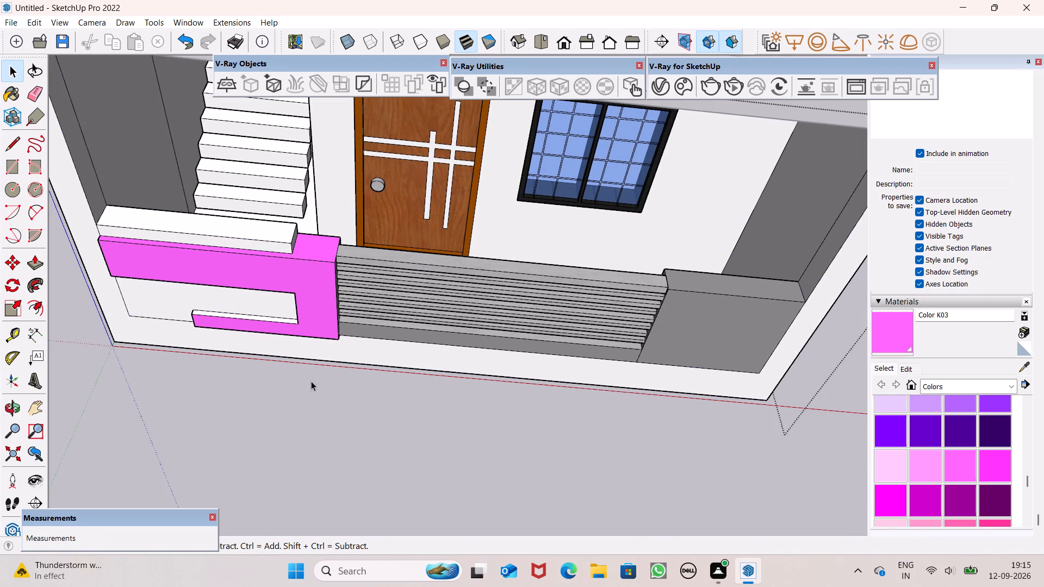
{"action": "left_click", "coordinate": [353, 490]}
Draw a 9" line across the top face of the front parapet, aligned with the inner edge of the grey balcony block below.
{"action": "scroll", "coordinate": [353, 412], "scroll_direction": "down", "scroll_amount": 16}
{"action": "scroll", "coordinate": [432, 398], "scroll_direction": "down", "scroll_amount": 6}
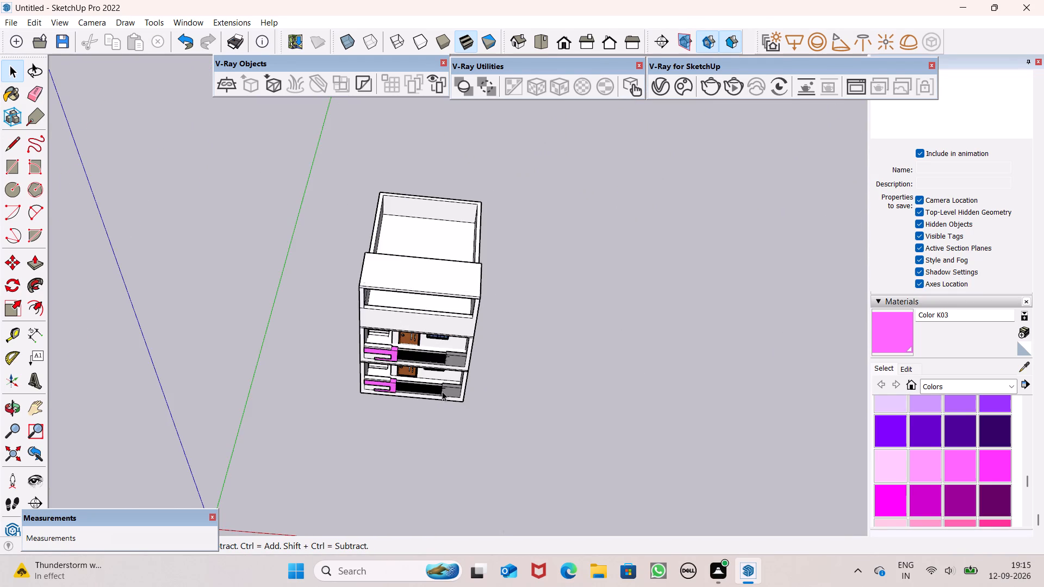
{"action": "middle_click_drag", "start_coordinate": [442, 391], "coordinate": [486, 231]}
{"action": "scroll", "coordinate": [469, 295], "scroll_direction": "up", "scroll_amount": 6}
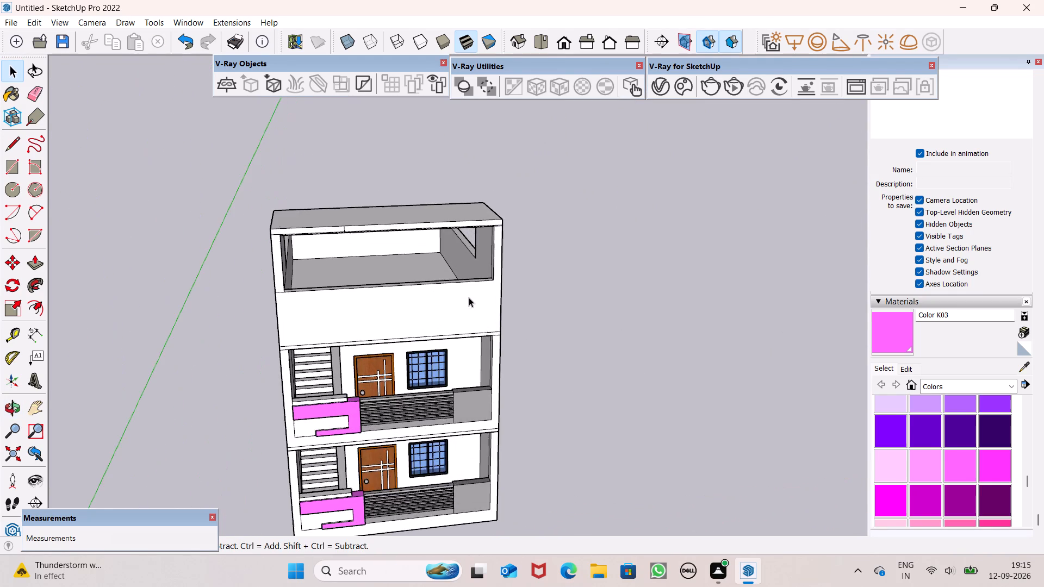
{"action": "middle_click_drag", "start_coordinate": [469, 297], "coordinate": [337, 389]}
{"action": "scroll", "coordinate": [390, 275], "scroll_direction": "up", "scroll_amount": 5}
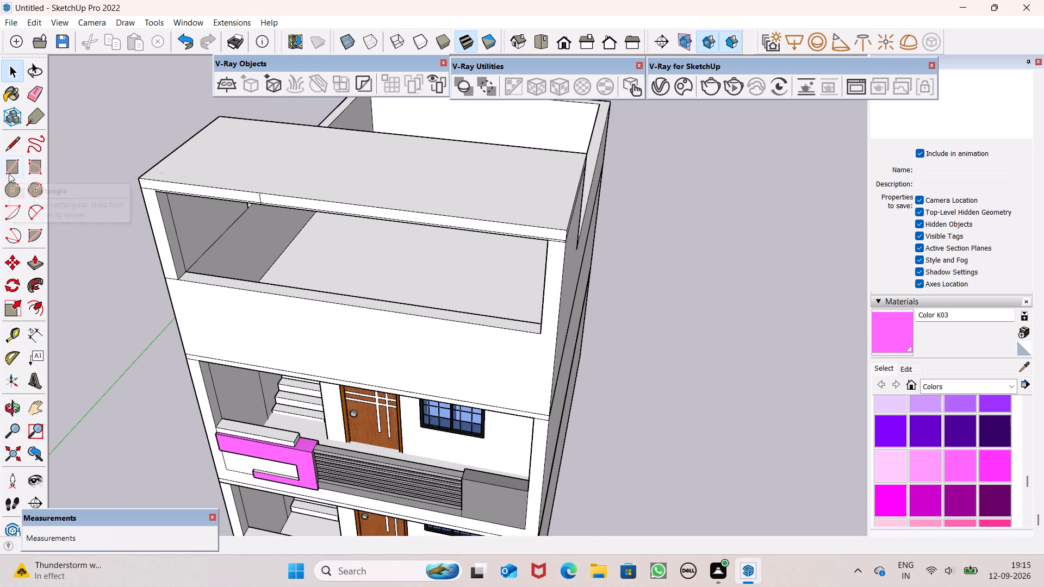
{"action": "scroll", "coordinate": [9, 180], "scroll_direction": "up", "scroll_amount": 1}
{"action": "left_click", "coordinate": [11, 141]}
{"action": "scroll", "coordinate": [486, 303], "scroll_direction": "up", "scroll_amount": 3}
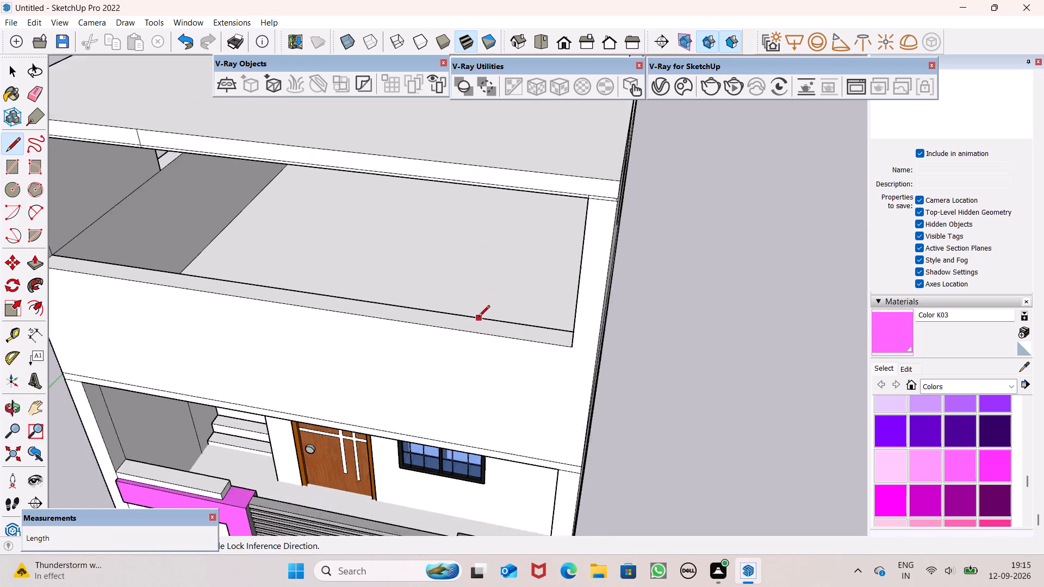
{"action": "scroll", "coordinate": [478, 317], "scroll_direction": "up", "scroll_amount": 2}
{"action": "scroll", "coordinate": [456, 278], "scroll_direction": "down", "scroll_amount": 8}
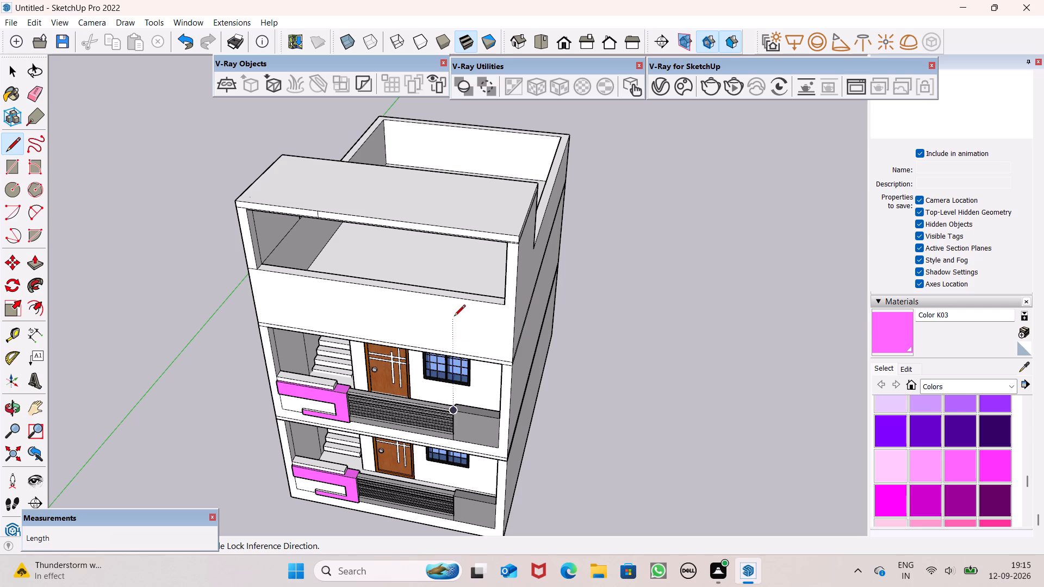
{"action": "left_click", "coordinate": [453, 299]}
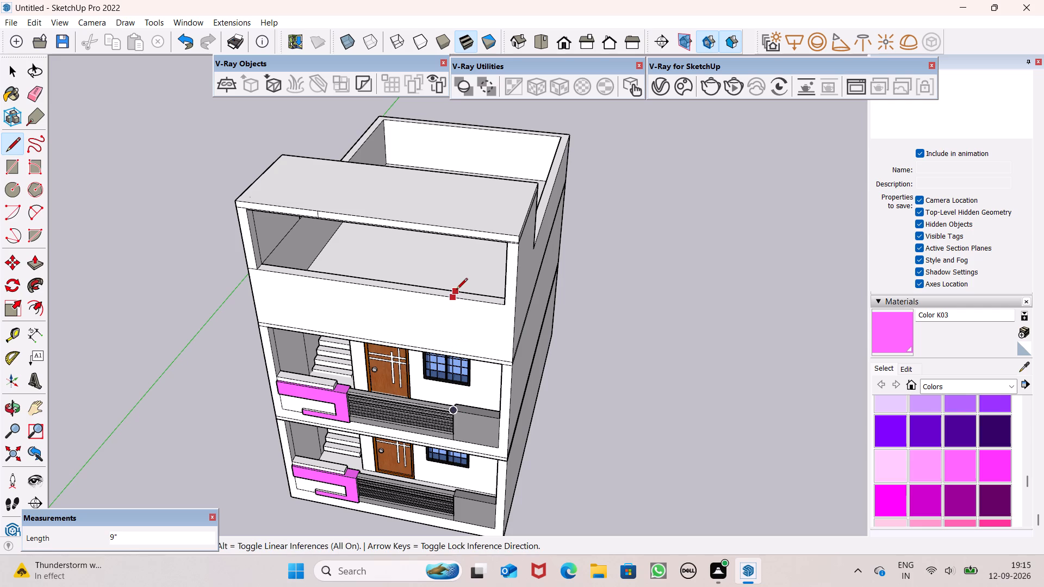
{"action": "scroll", "coordinate": [456, 292], "scroll_direction": "up", "scroll_amount": 16}
{"action": "left_click", "coordinate": [456, 292]}
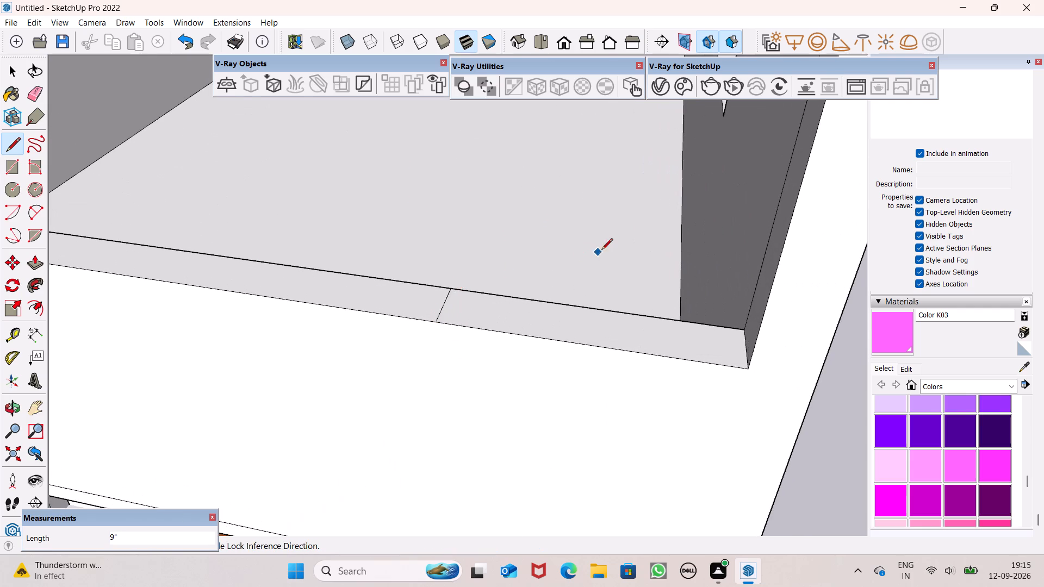
{"action": "scroll", "coordinate": [601, 251], "scroll_direction": "down", "scroll_amount": 14}
{"action": "key", "text": "space"}
Draw a 9" line across the front parapet's top face, aligned with the inner end of the white balcony ledge below.
{"action": "scroll", "coordinate": [588, 260], "scroll_direction": "down", "scroll_amount": 3}
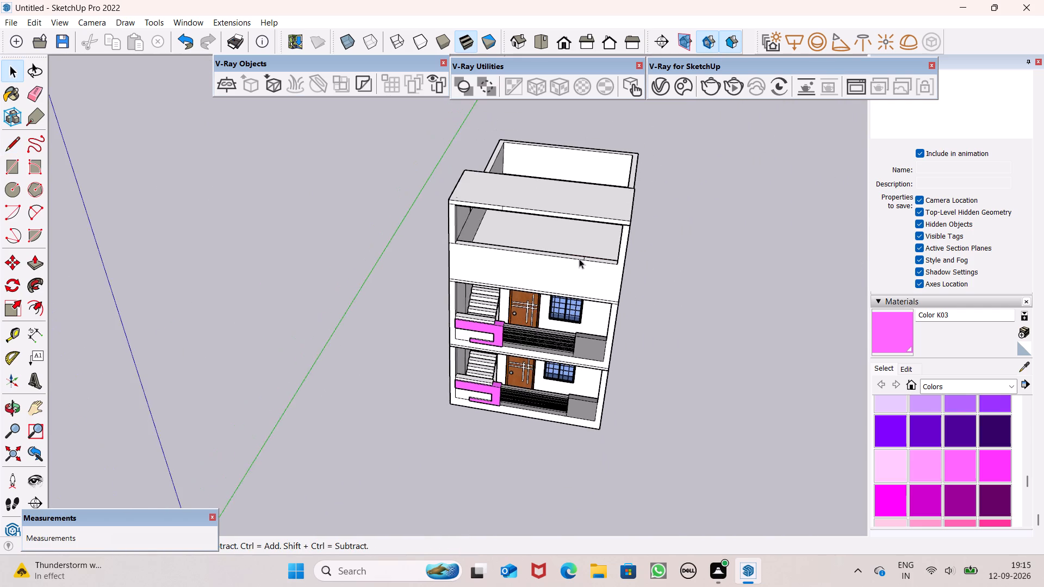
{"action": "middle_click_drag", "start_coordinate": [608, 278], "coordinate": [714, 292]}
{"action": "scroll", "coordinate": [549, 243], "scroll_direction": "up", "scroll_amount": 5}
{"action": "middle_click_drag", "start_coordinate": [556, 253], "coordinate": [538, 290]}
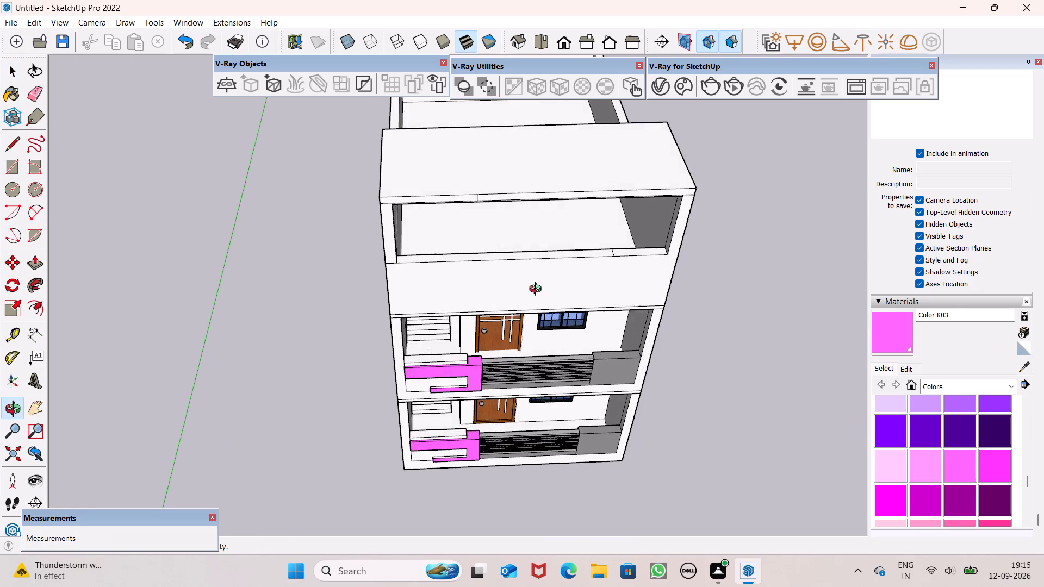
{"action": "middle_click_drag", "start_coordinate": [538, 290], "coordinate": [527, 292]}
{"action": "scroll", "coordinate": [527, 292], "scroll_direction": "up", "scroll_amount": 1}
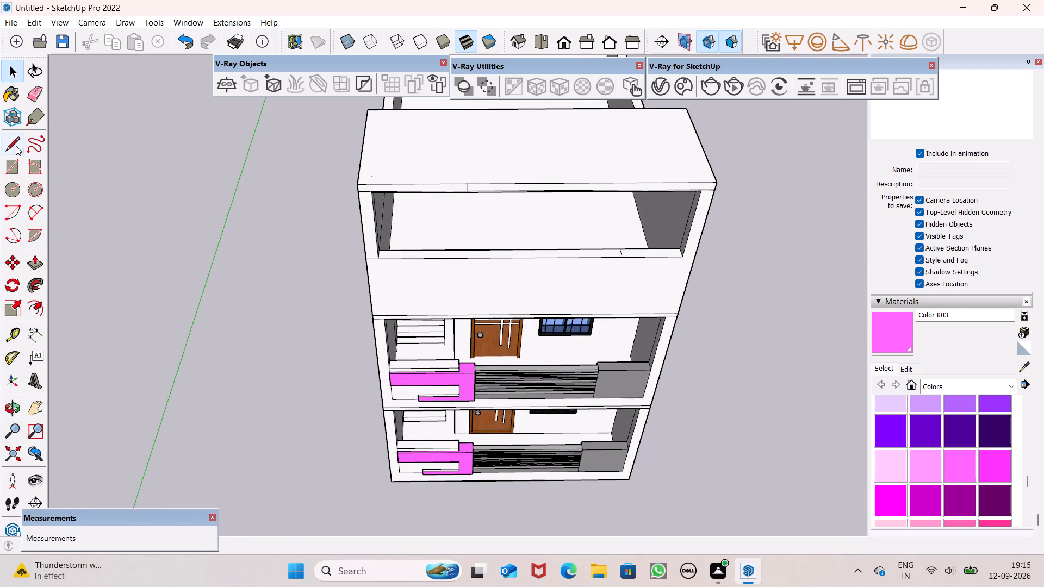
{"action": "left_click", "coordinate": [16, 146]}
{"action": "scroll", "coordinate": [451, 397], "scroll_direction": "up", "scroll_amount": 5}
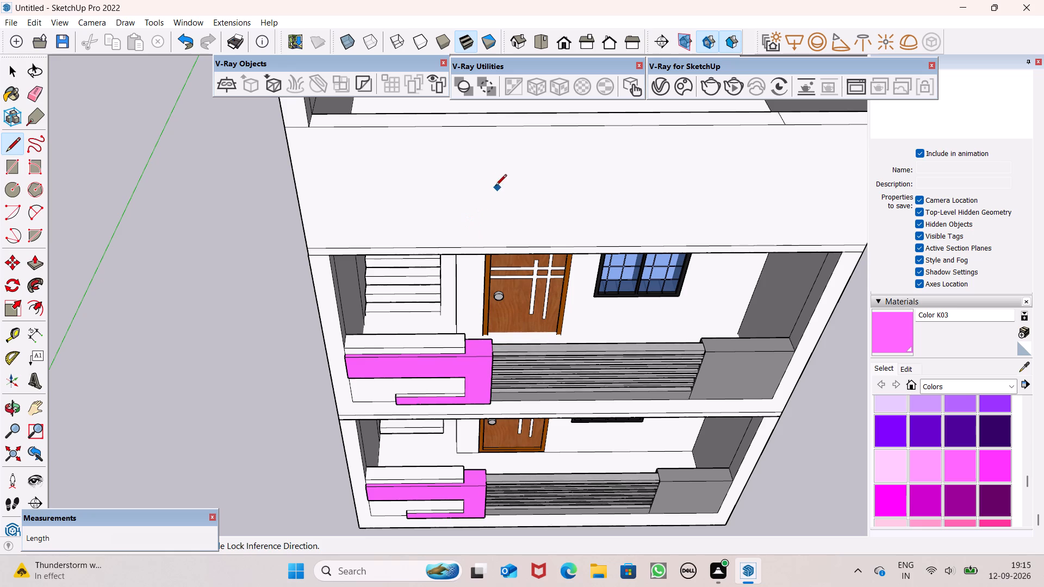
{"action": "left_click", "coordinate": [469, 124]}
{"action": "middle_click_drag", "start_coordinate": [469, 129], "coordinate": [470, 190]}
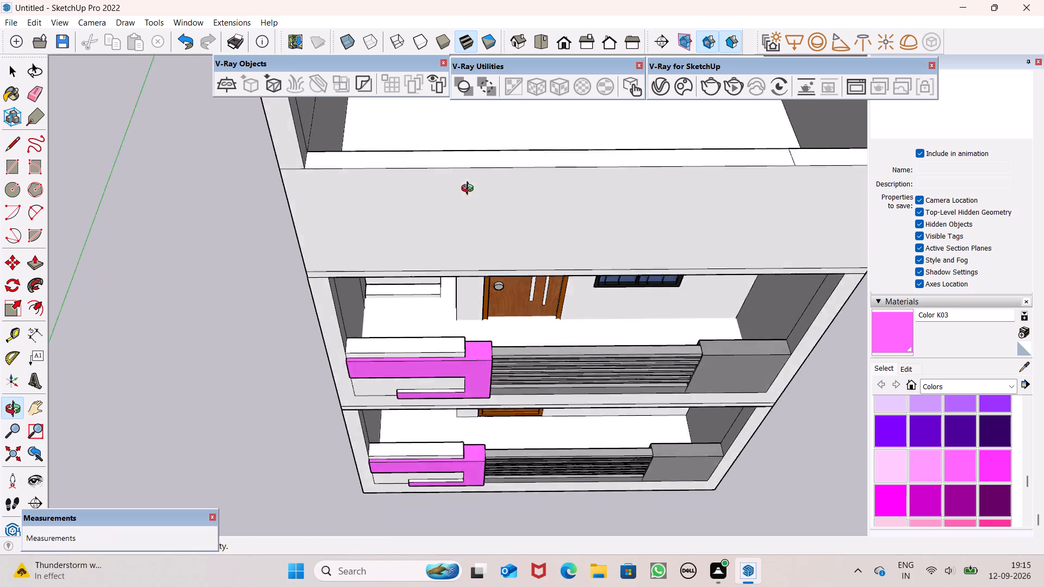
{"action": "middle_click_drag", "start_coordinate": [470, 190], "coordinate": [471, 285]}
{"action": "left_click", "coordinate": [472, 257]}
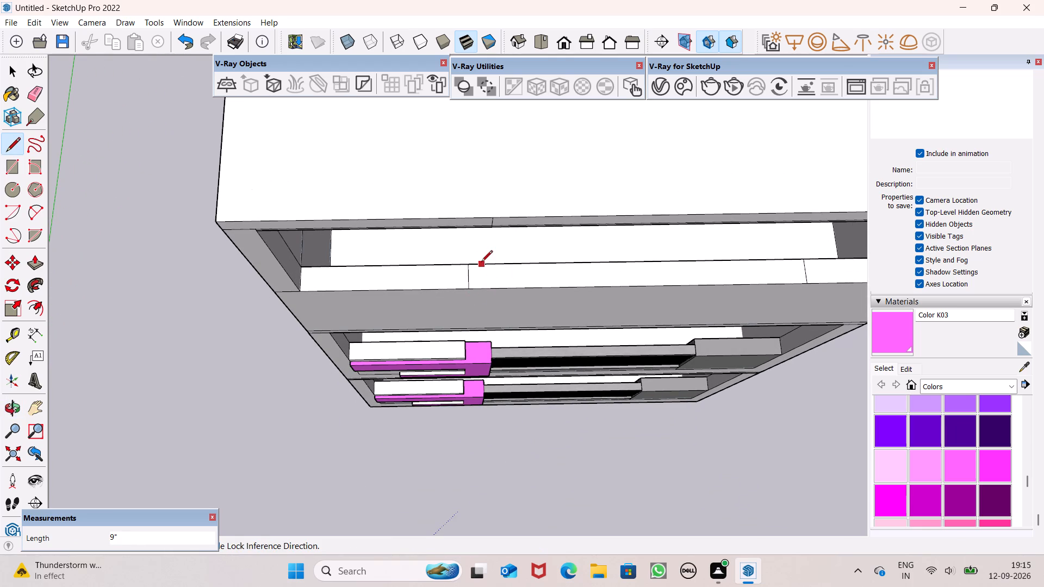
Draw a vertical guide line, about 10' 9 3/4", from the upper balcony's pink panel inner corner to the parapet's top front edge.
{"action": "scroll", "coordinate": [469, 372], "scroll_direction": "down", "scroll_amount": 2}
{"action": "scroll", "coordinate": [497, 361], "scroll_direction": "up", "scroll_amount": 8}
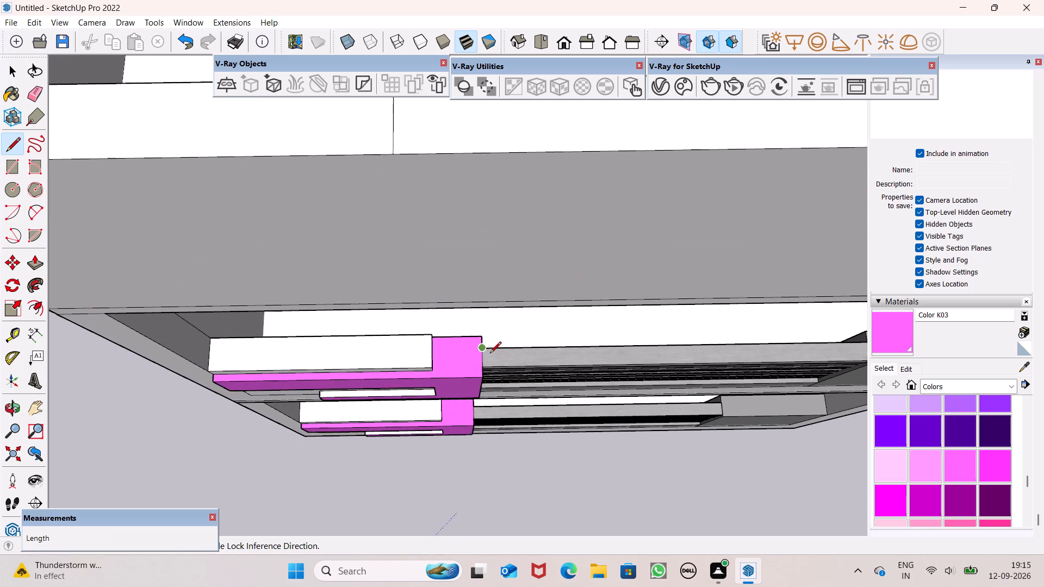
{"action": "middle_click_drag", "start_coordinate": [495, 373], "coordinate": [433, 274]}
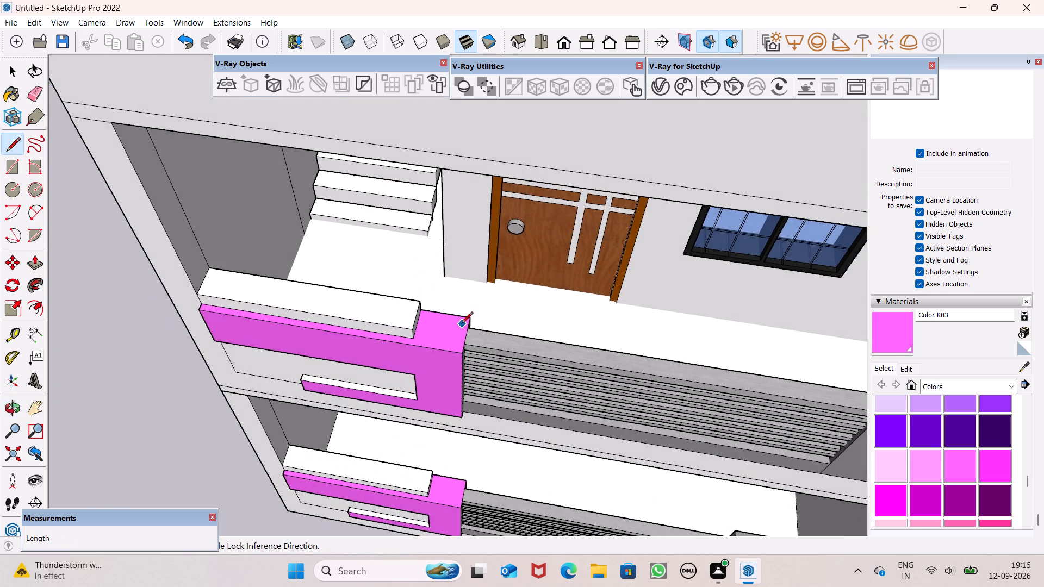
{"action": "scroll", "coordinate": [466, 333], "scroll_direction": "down", "scroll_amount": 7}
{"action": "middle_click_drag", "start_coordinate": [480, 360], "coordinate": [488, 305]}
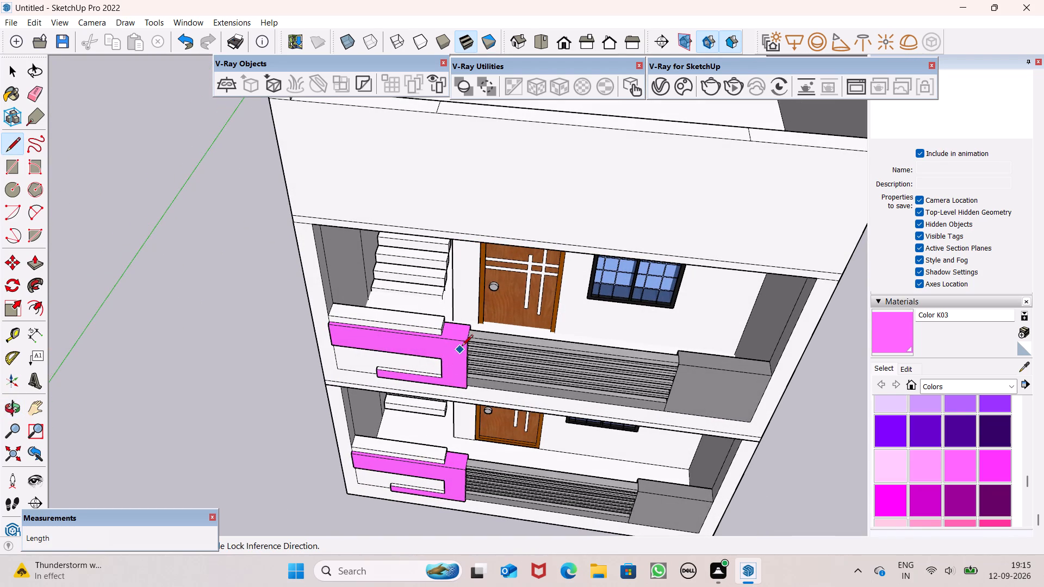
{"action": "left_click", "coordinate": [464, 341]}
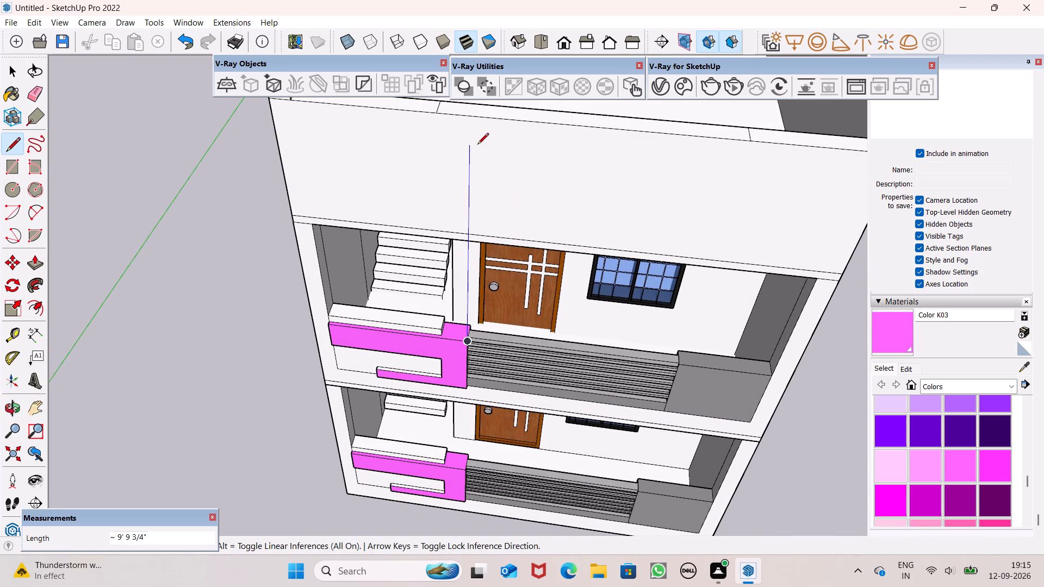
{"action": "left_click", "coordinate": [483, 114]}
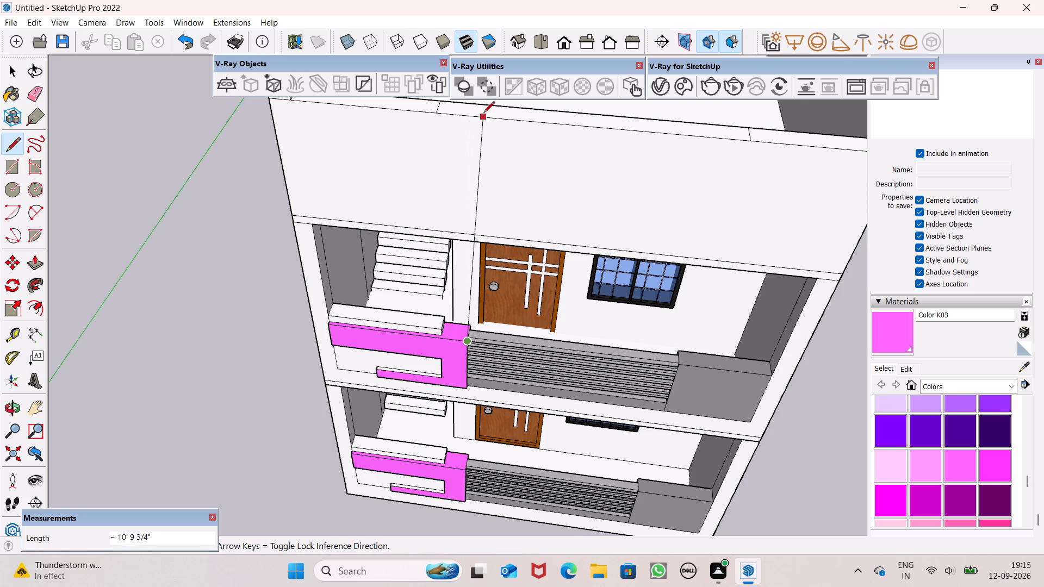
Draw a 9" line across the parapet's top face from the upper end of the vertical guide line.
{"action": "scroll", "coordinate": [490, 126], "scroll_direction": "up", "scroll_amount": 2}
{"action": "middle_click_drag", "start_coordinate": [511, 178], "coordinate": [489, 382]}
{"action": "scroll", "coordinate": [480, 376], "scroll_direction": "up", "scroll_amount": 8}
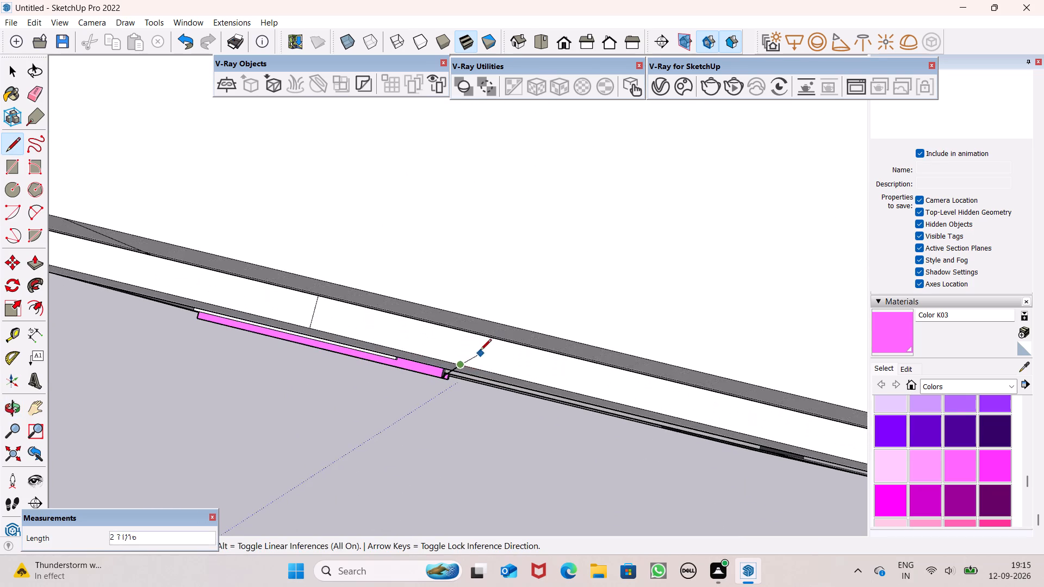
{"action": "scroll", "coordinate": [478, 351], "scroll_direction": "up", "scroll_amount": 7}
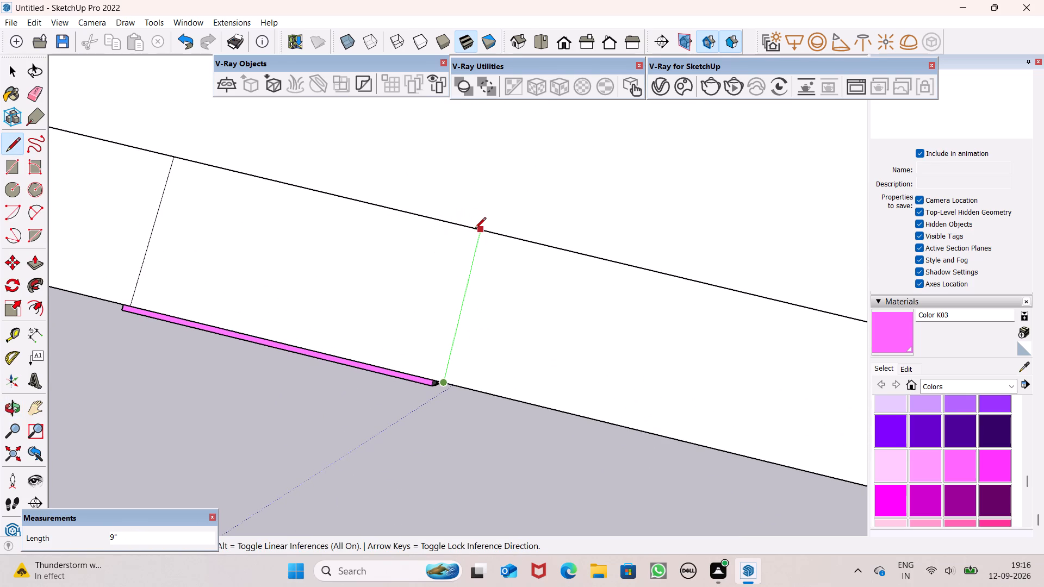
{"action": "left_click", "coordinate": [475, 229]}
{"action": "key", "text": "space"}
Erase the vertical guide line between the pink panel's corner and the parapet, keeping the wall edge beside the stairs.
{"action": "scroll", "coordinate": [493, 289], "scroll_direction": "down", "scroll_amount": 15}
{"action": "middle_click_drag", "start_coordinate": [520, 341], "coordinate": [572, 142]}
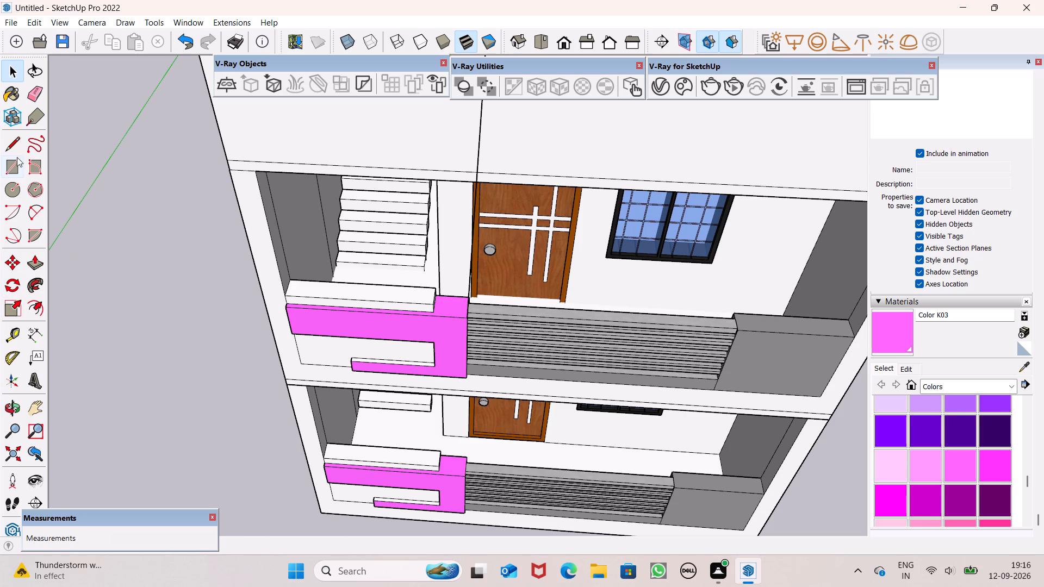
{"action": "left_click", "coordinate": [35, 105]}
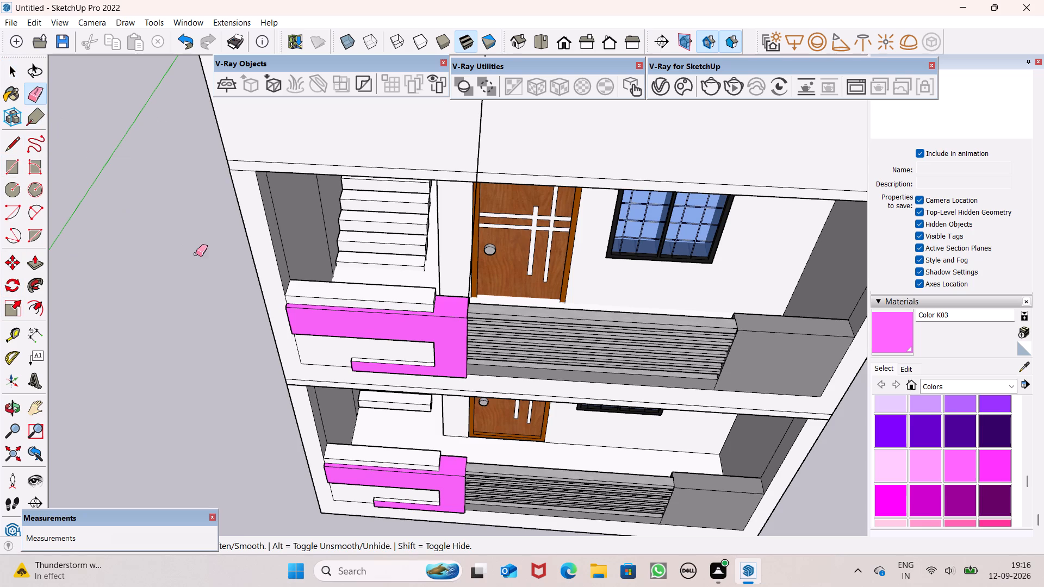
{"action": "left_click", "coordinate": [442, 267]}
{"action": "scroll", "coordinate": [463, 315], "scroll_direction": "down", "scroll_amount": 6}
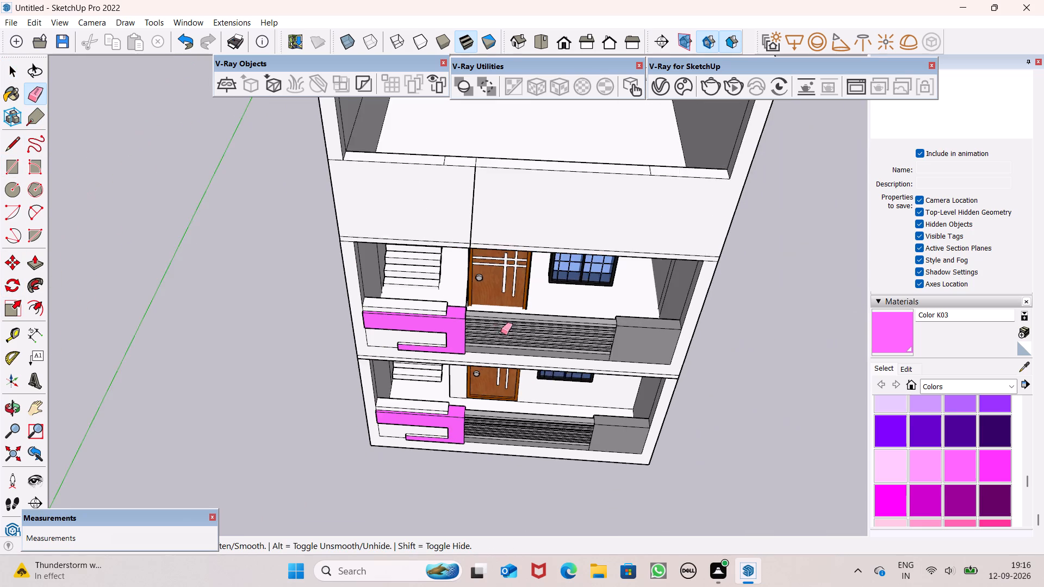
{"action": "middle_click_drag", "start_coordinate": [504, 359], "coordinate": [550, 232]}
{"action": "scroll", "coordinate": [504, 359], "scroll_direction": "down", "scroll_amount": 1}
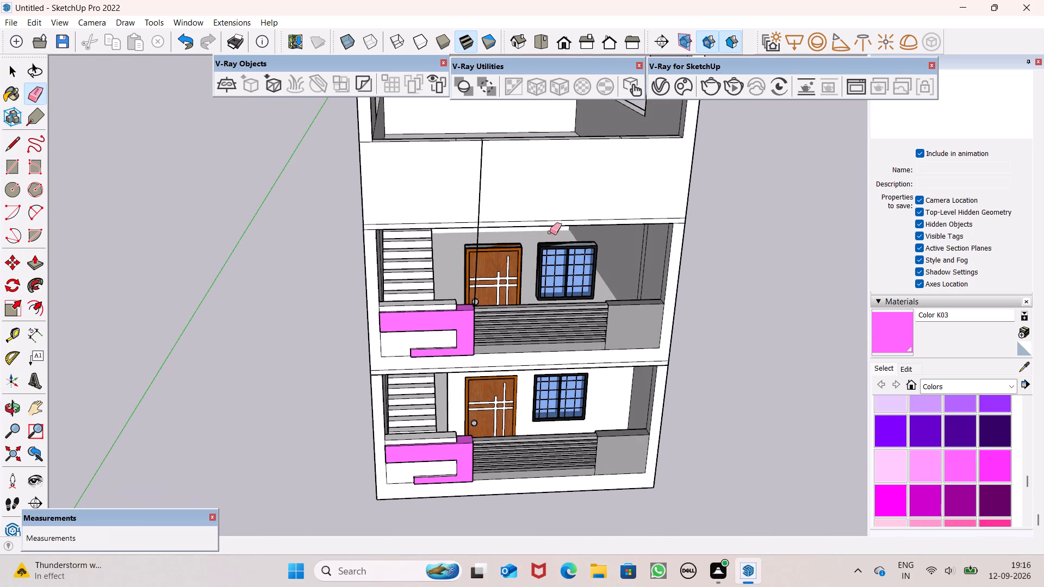
{"action": "key", "text": "ctrl+z"}
{"action": "middle_click_drag", "start_coordinate": [526, 309], "coordinate": [471, 275]}
{"action": "left_click_drag", "start_coordinate": [454, 236], "coordinate": [462, 238]}
{"action": "left_click", "coordinate": [466, 235]}
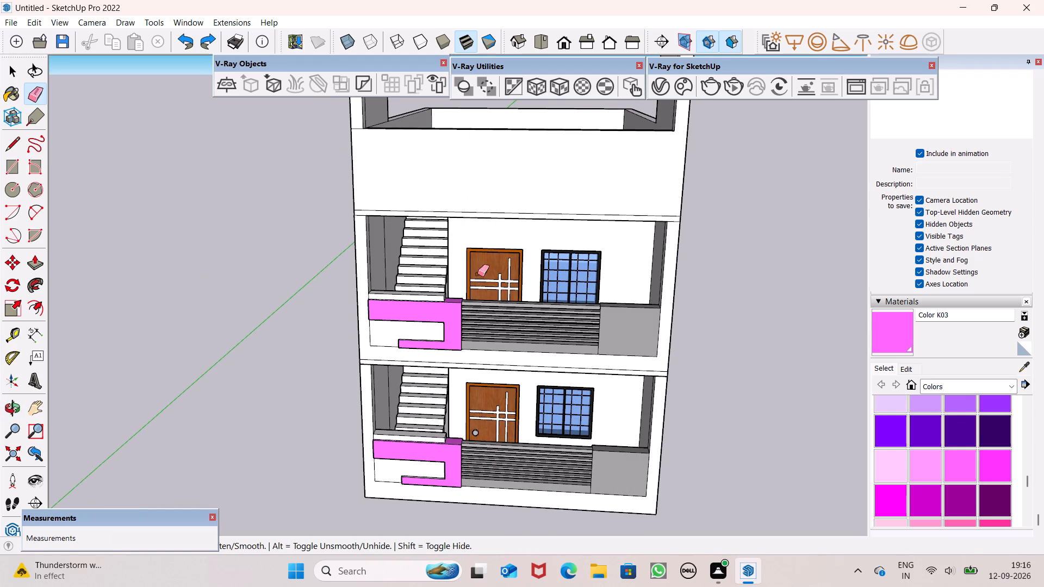
{"action": "scroll", "coordinate": [486, 290], "scroll_direction": "down", "scroll_amount": 3}
{"action": "middle_click_drag", "start_coordinate": [488, 311], "coordinate": [478, 495]}
{"action": "scroll", "coordinate": [478, 495], "scroll_direction": "down", "scroll_amount": 1}
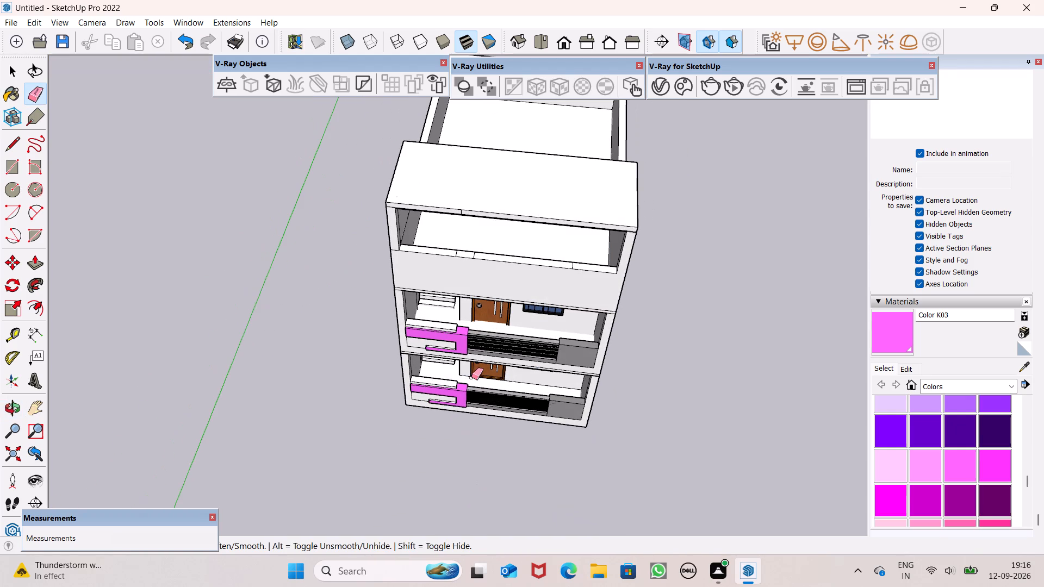
{"action": "key", "text": "space"}
Draw a 5' line down the parapet's front face from the top division aligned with the white ledge's end.
{"action": "scroll", "coordinate": [536, 311], "scroll_direction": "down", "scroll_amount": 1}
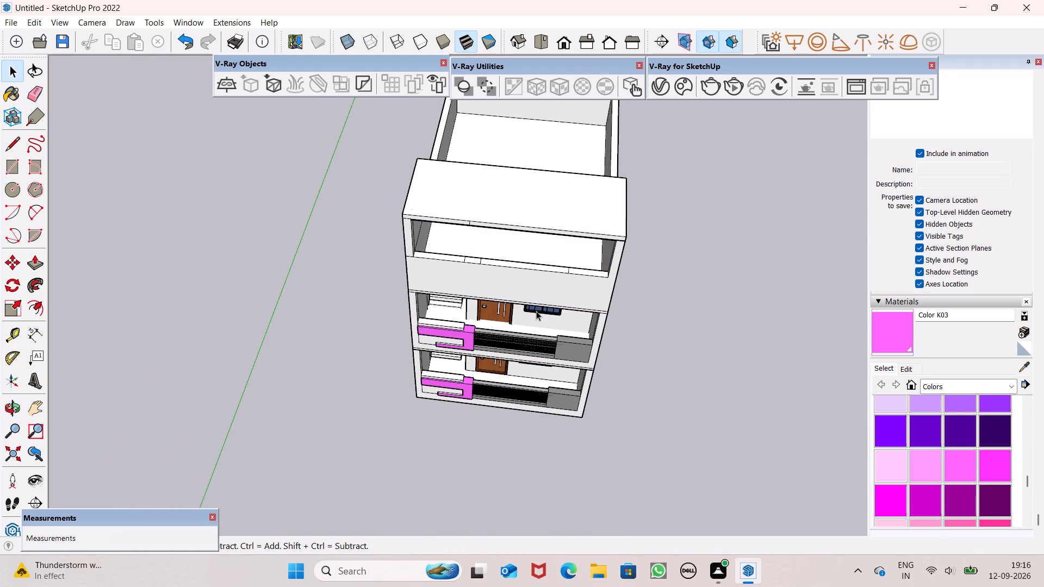
{"action": "scroll", "coordinate": [407, 254], "scroll_direction": "up", "scroll_amount": 3}
{"action": "scroll", "coordinate": [458, 264], "scroll_direction": "up", "scroll_amount": 5}
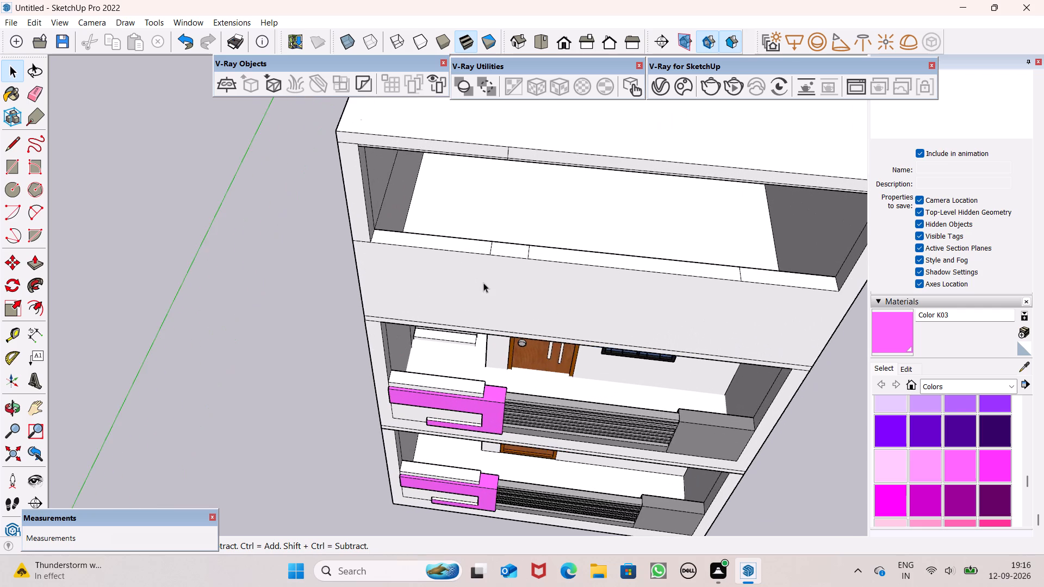
{"action": "scroll", "coordinate": [486, 281], "scroll_direction": "up", "scroll_amount": 3}
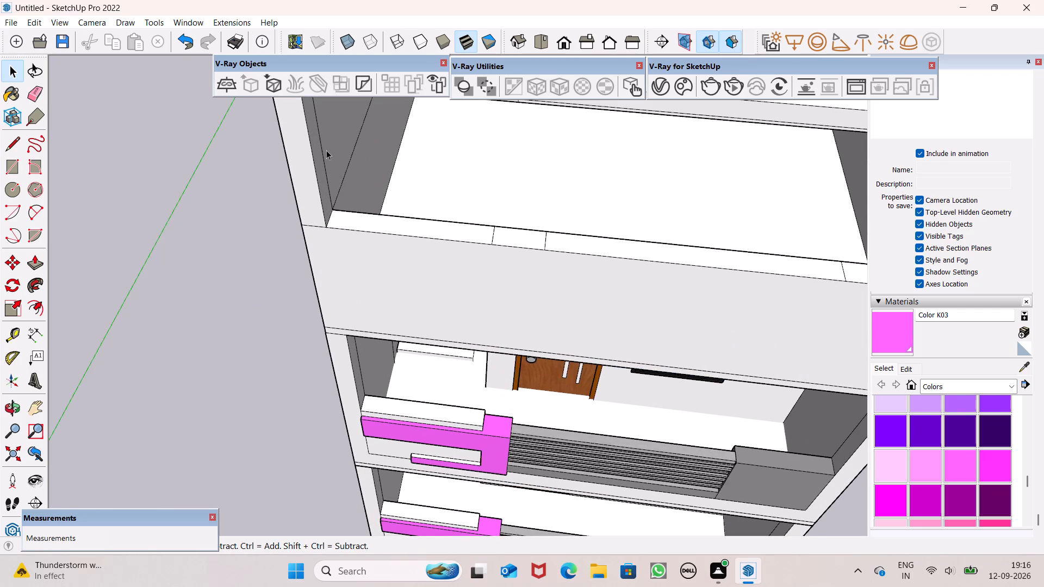
{"action": "left_click", "coordinate": [10, 142]}
{"action": "scroll", "coordinate": [509, 239], "scroll_direction": "up", "scroll_amount": 1}
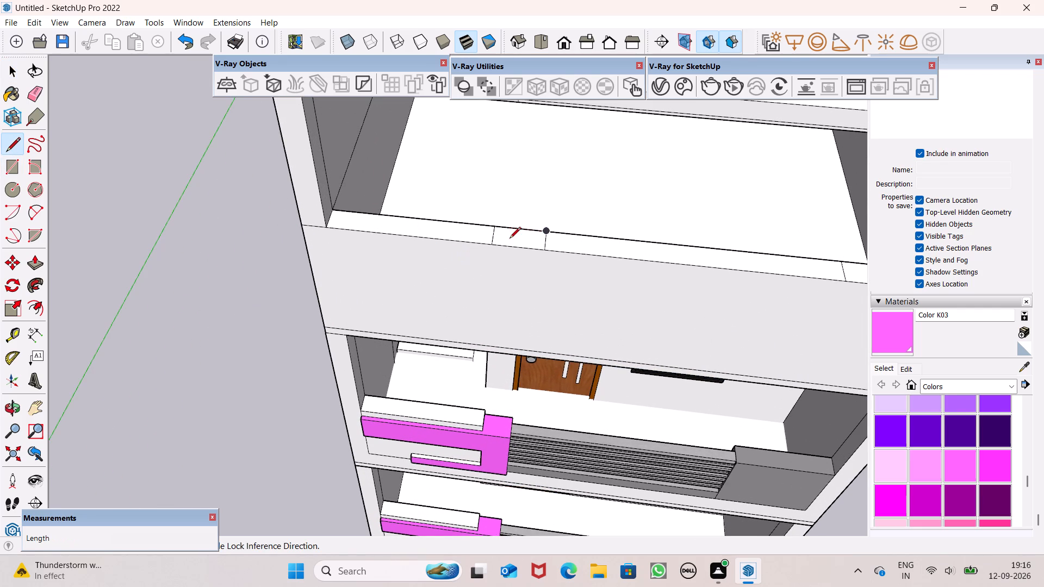
{"action": "scroll", "coordinate": [509, 239], "scroll_direction": "up", "scroll_amount": 2}
{"action": "left_click", "coordinate": [490, 247]}
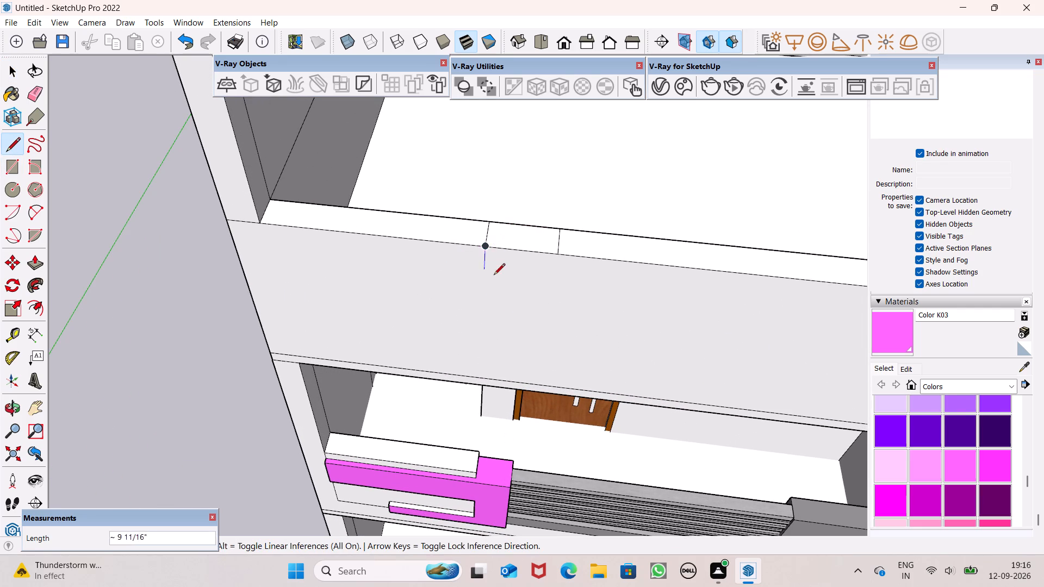
{"action": "left_click", "coordinate": [486, 380]}
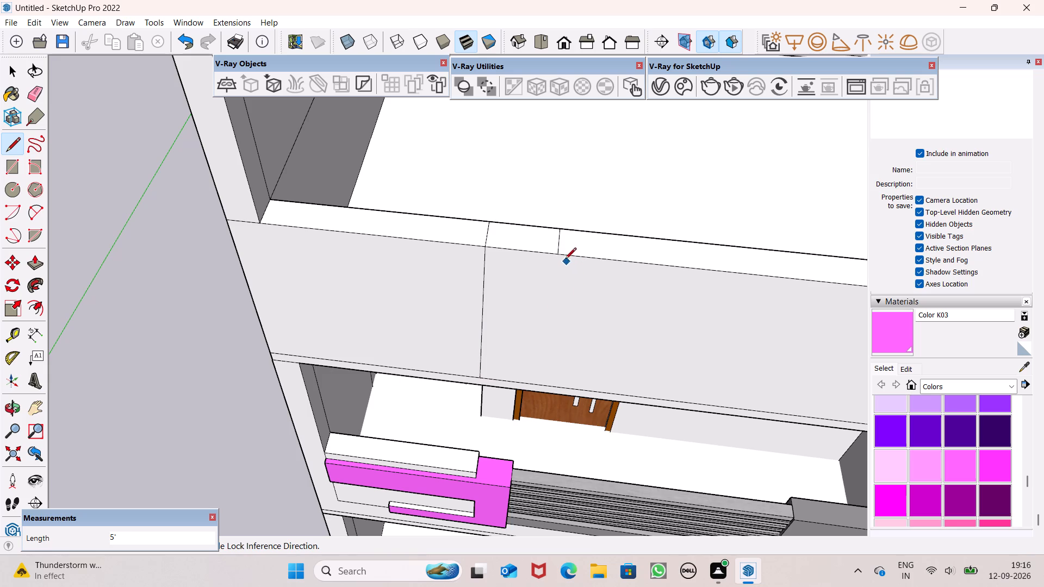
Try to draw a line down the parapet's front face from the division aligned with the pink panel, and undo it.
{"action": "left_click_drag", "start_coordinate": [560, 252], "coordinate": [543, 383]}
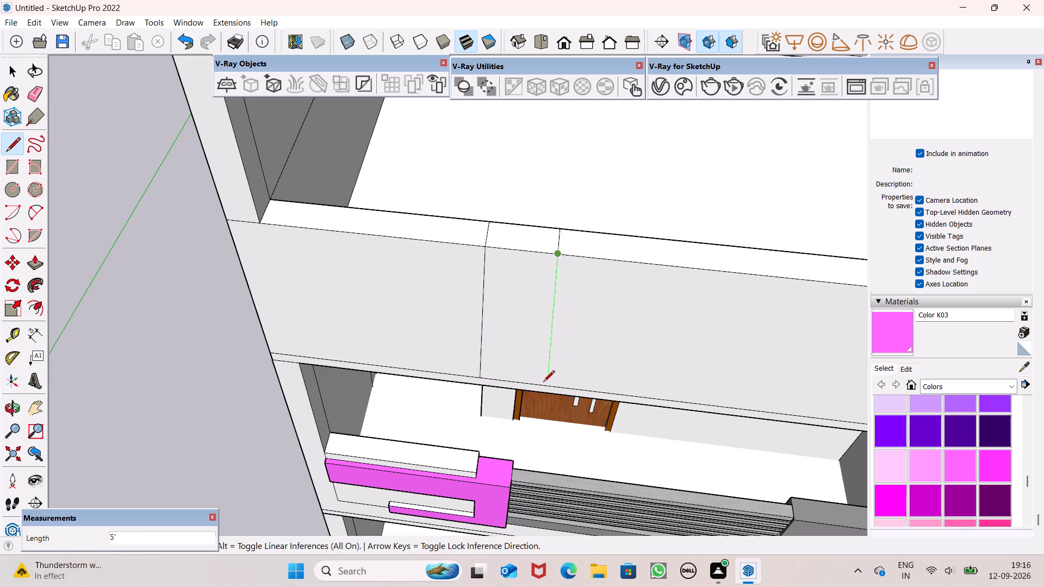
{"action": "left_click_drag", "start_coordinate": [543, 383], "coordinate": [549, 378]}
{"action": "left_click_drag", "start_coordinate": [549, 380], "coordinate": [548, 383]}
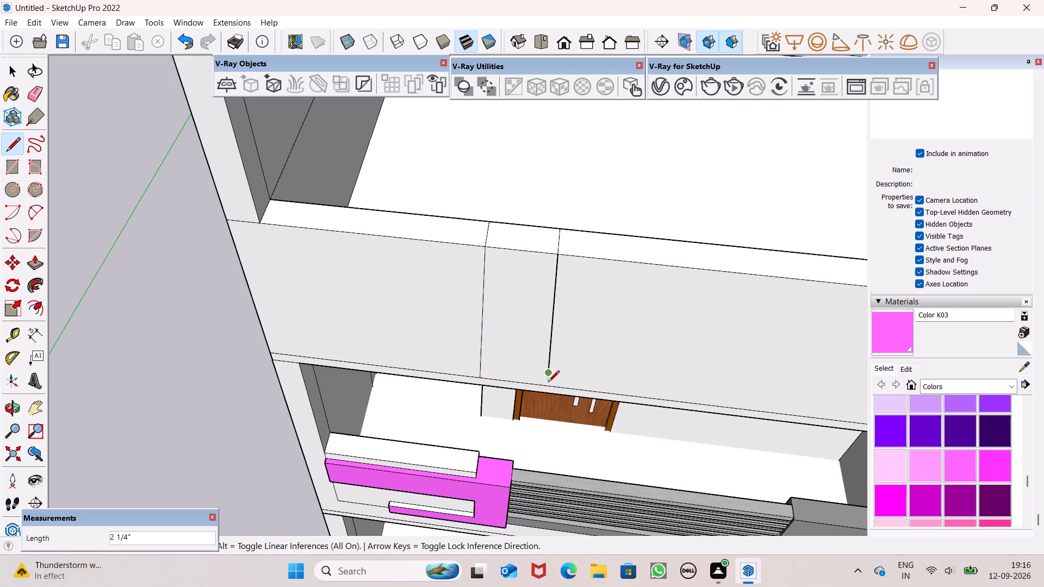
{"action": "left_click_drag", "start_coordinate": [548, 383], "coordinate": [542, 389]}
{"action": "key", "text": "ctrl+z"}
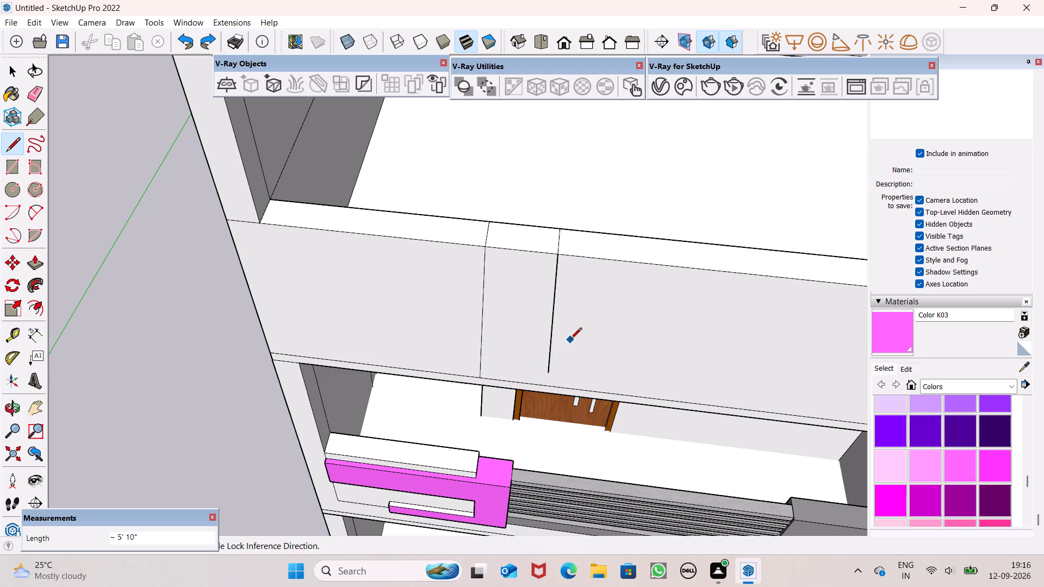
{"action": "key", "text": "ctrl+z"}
Draw a line about 5' long from the pink-panel-aligned division down to the lower edge of the parapet's front face.
{"action": "middle_click_drag", "start_coordinate": [563, 384], "coordinate": [569, 310]}
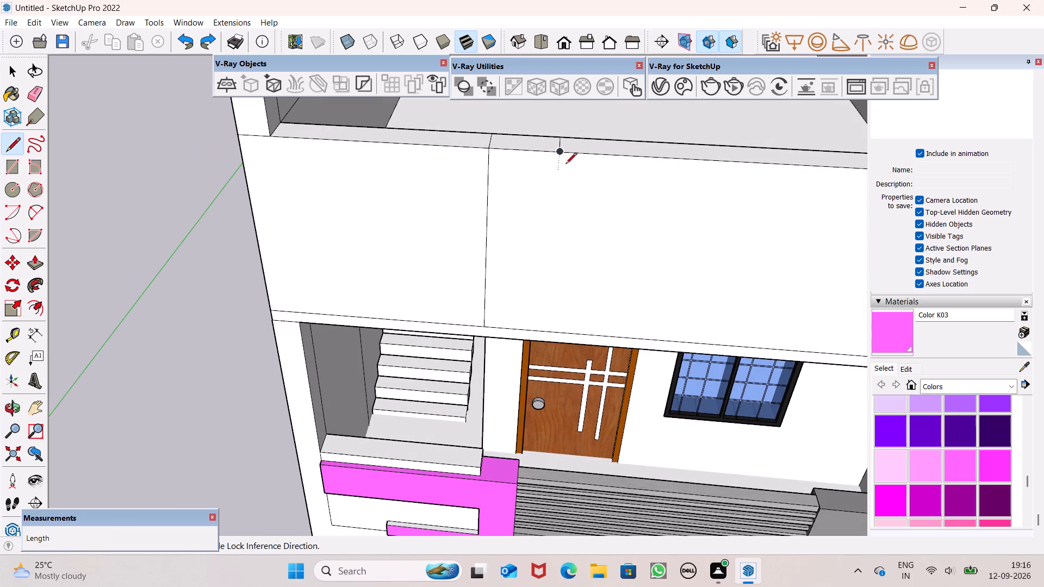
{"action": "left_click_drag", "start_coordinate": [558, 153], "coordinate": [558, 159]}
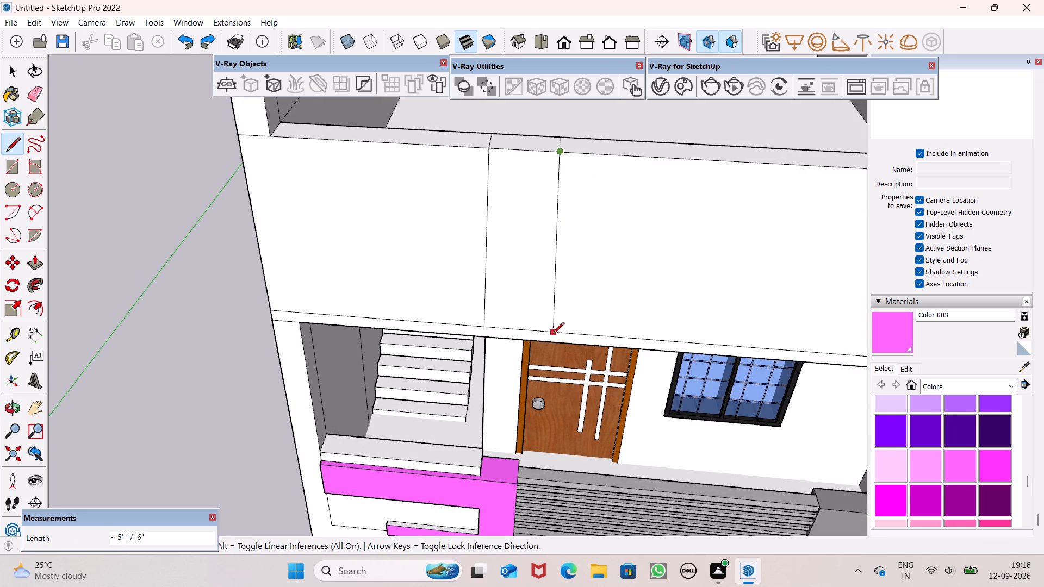
{"action": "left_click", "coordinate": [550, 332]}
{"action": "key", "text": "space"}
{"action": "key", "text": "space"}
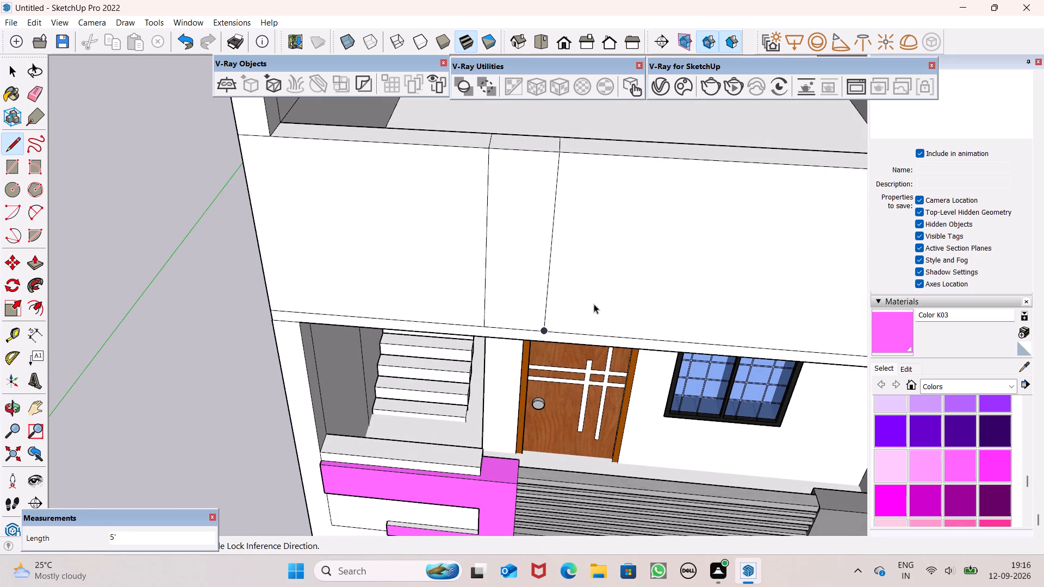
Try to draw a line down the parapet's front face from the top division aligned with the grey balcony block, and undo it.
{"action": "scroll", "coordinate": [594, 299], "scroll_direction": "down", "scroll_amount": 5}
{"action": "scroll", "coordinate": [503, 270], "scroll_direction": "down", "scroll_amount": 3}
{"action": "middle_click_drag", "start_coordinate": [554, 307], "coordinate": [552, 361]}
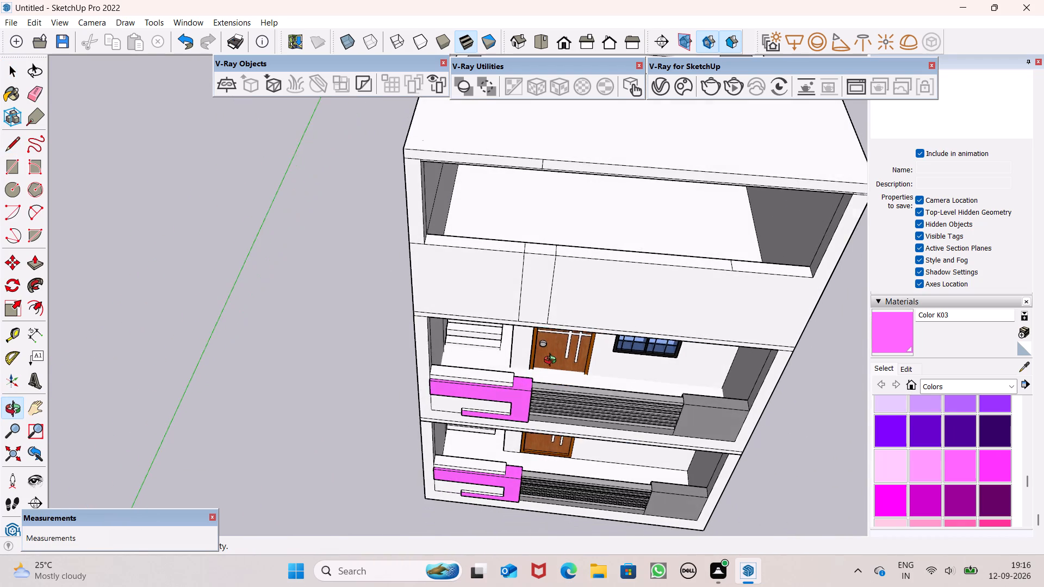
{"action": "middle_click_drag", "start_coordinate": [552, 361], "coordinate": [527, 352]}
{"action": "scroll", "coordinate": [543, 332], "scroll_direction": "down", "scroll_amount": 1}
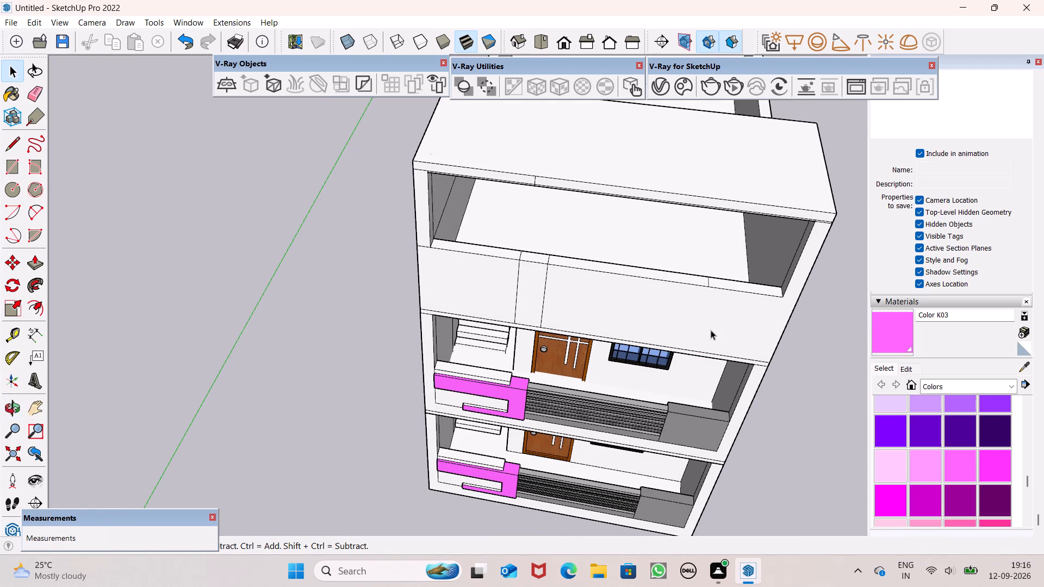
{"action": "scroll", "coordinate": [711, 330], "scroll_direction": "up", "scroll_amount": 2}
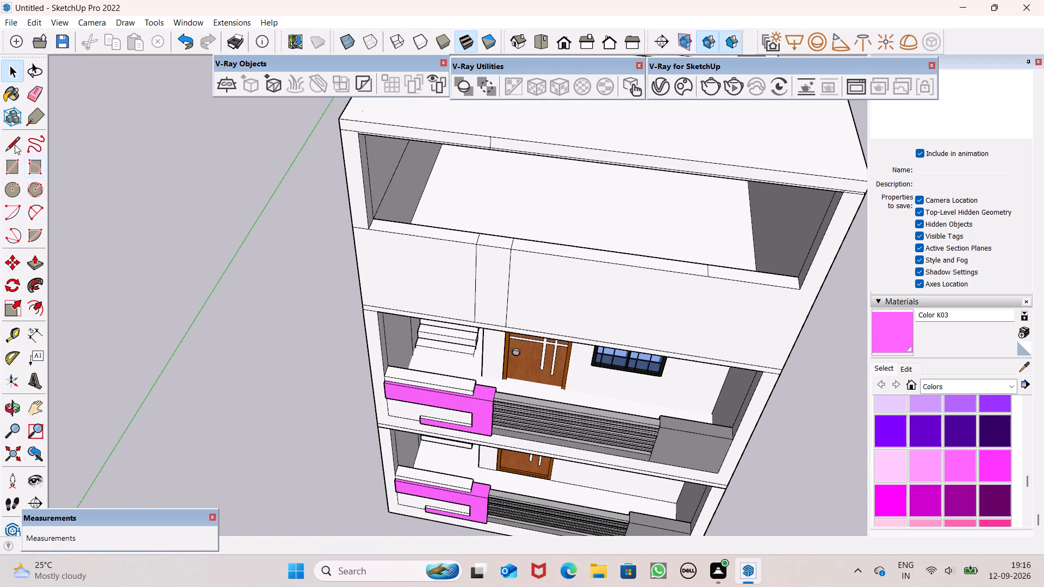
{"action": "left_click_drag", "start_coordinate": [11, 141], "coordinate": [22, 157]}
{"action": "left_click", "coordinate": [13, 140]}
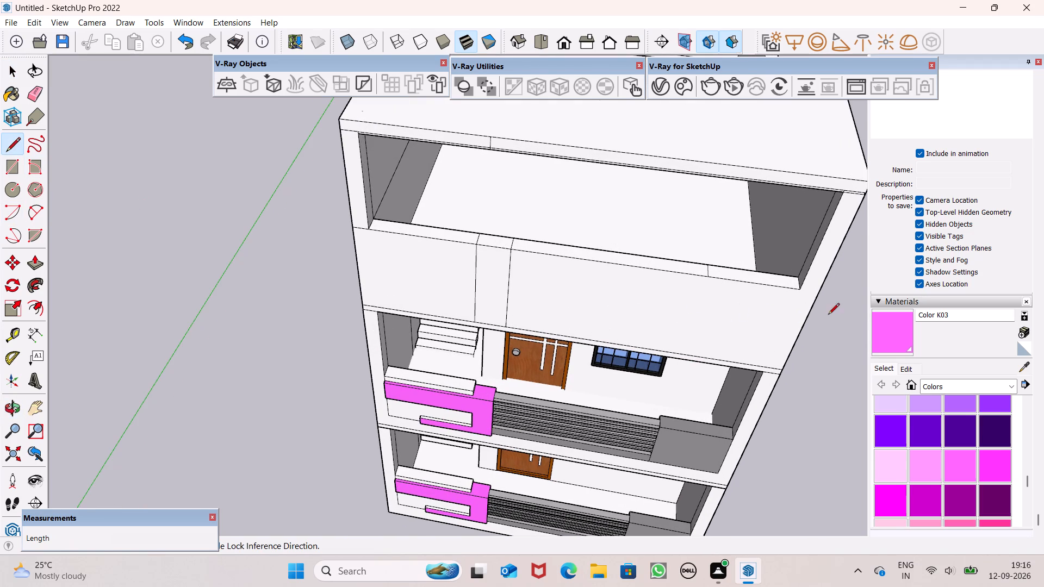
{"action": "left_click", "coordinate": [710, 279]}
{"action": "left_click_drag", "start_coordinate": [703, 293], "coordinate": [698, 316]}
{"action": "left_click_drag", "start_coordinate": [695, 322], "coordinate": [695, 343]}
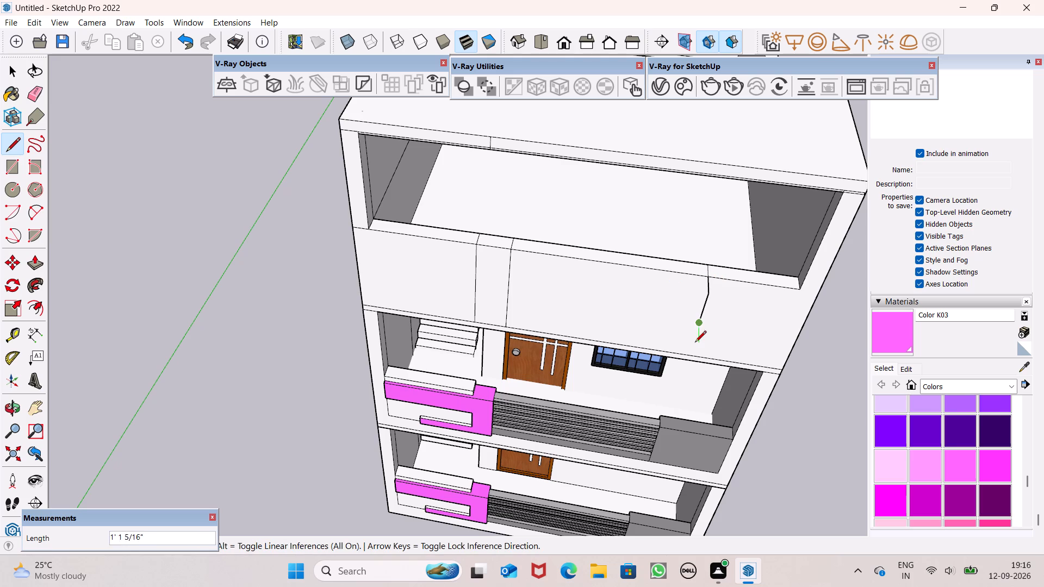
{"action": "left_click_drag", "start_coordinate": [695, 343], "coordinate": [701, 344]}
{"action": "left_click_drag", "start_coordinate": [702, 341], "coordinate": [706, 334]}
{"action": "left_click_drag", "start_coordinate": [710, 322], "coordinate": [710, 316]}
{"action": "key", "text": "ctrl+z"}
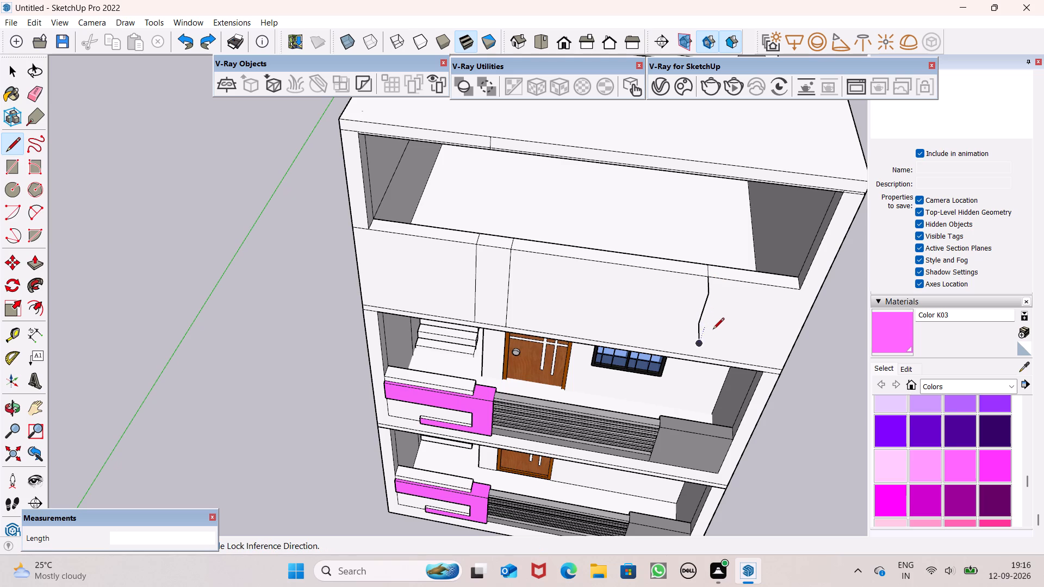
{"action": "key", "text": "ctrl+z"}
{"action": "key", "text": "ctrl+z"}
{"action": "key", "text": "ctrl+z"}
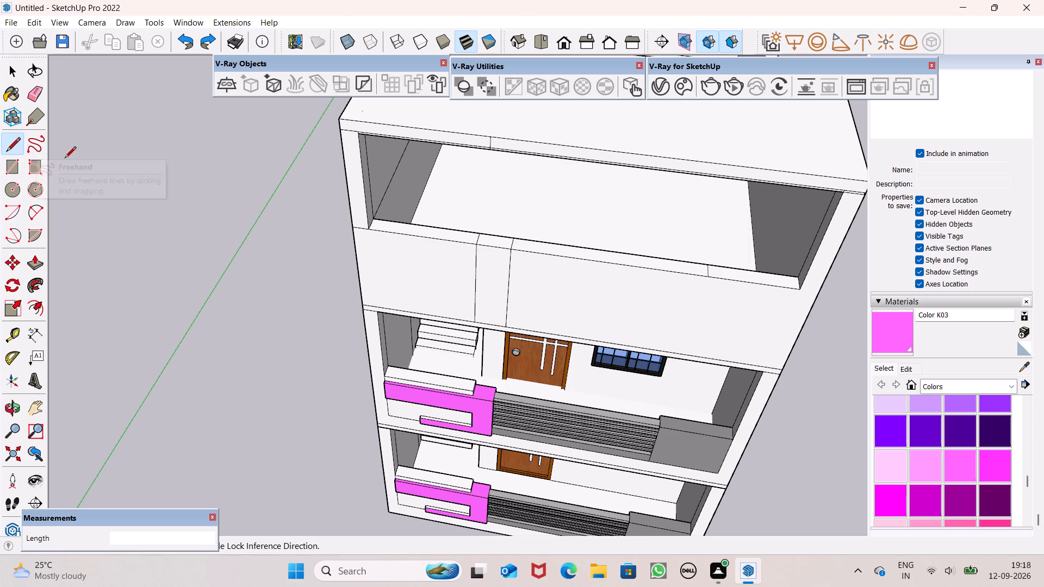
Draw a 5' line from the top division aligned with the grey balcony block down to the lower edge of the parapet's front face.
{"action": "scroll", "coordinate": [784, 361], "scroll_direction": "up", "scroll_amount": 3}
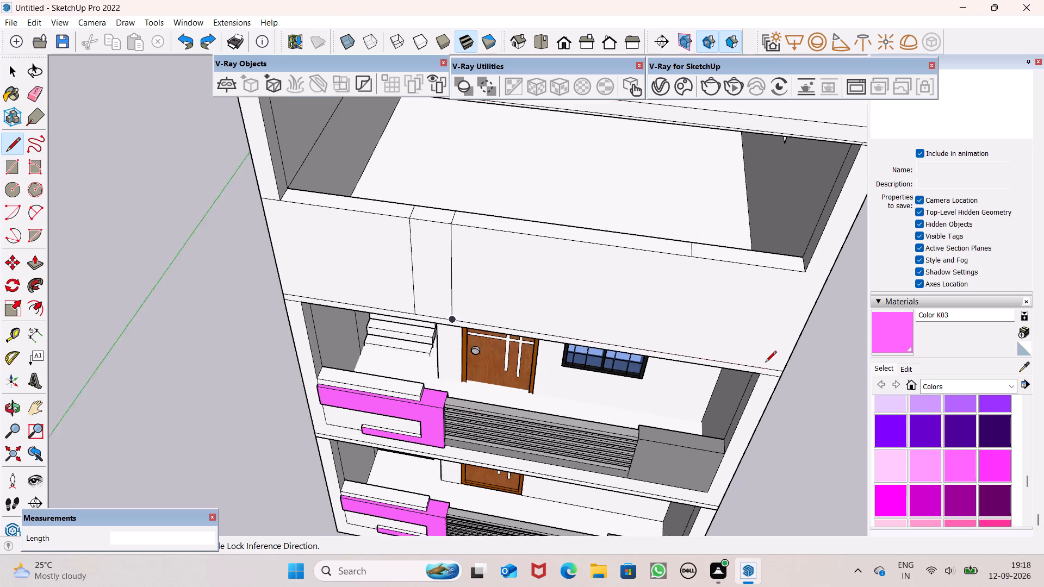
{"action": "scroll", "coordinate": [765, 363], "scroll_direction": "up", "scroll_amount": 3}
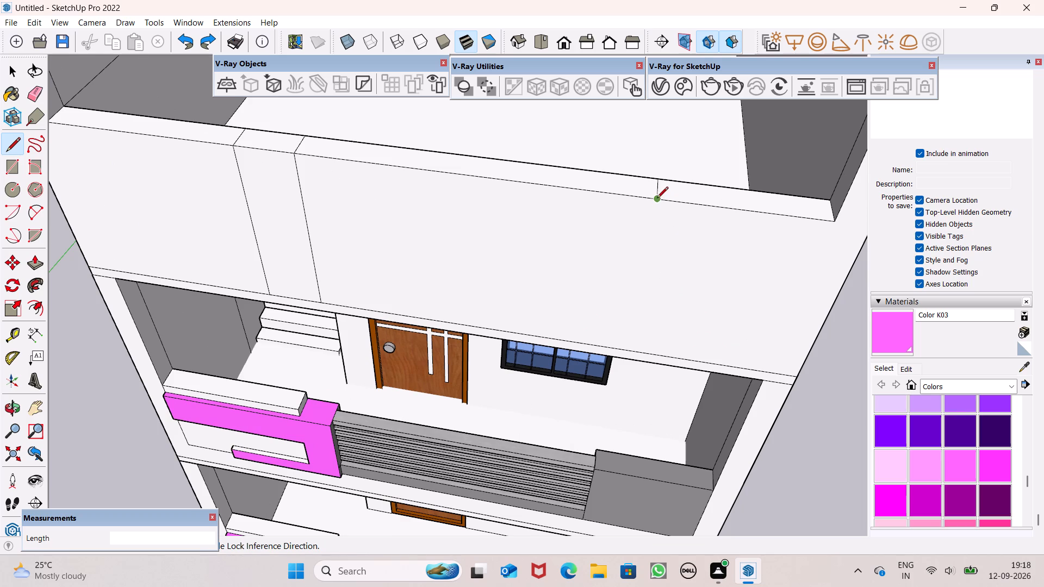
{"action": "left_click", "coordinate": [657, 199]}
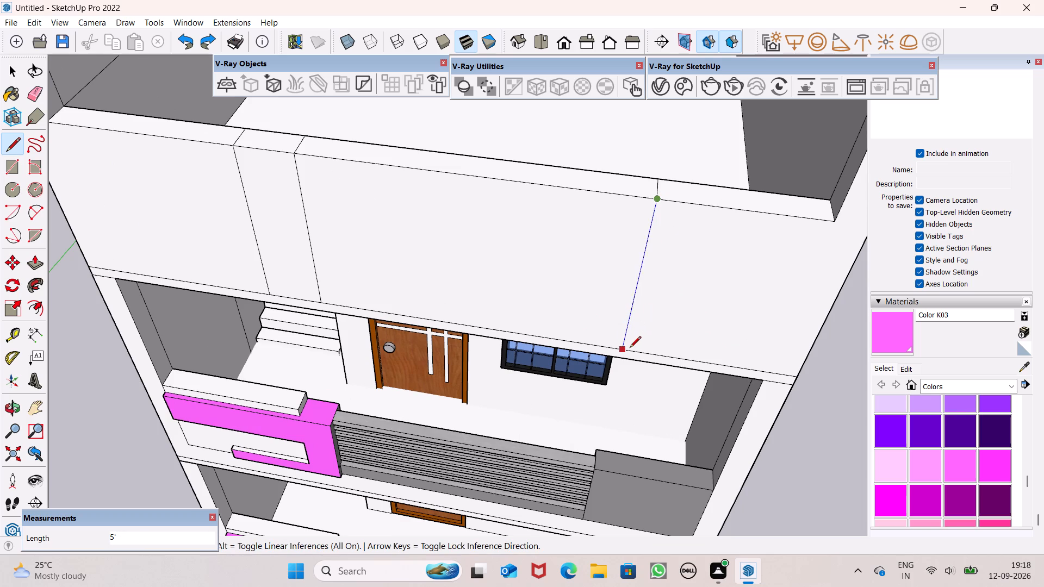
{"action": "left_click", "coordinate": [630, 348]}
{"action": "key", "text": "space"}
{"action": "scroll", "coordinate": [678, 284], "scroll_direction": "down", "scroll_amount": 7}
{"action": "middle_click_drag", "start_coordinate": [529, 332], "coordinate": [529, 336]}
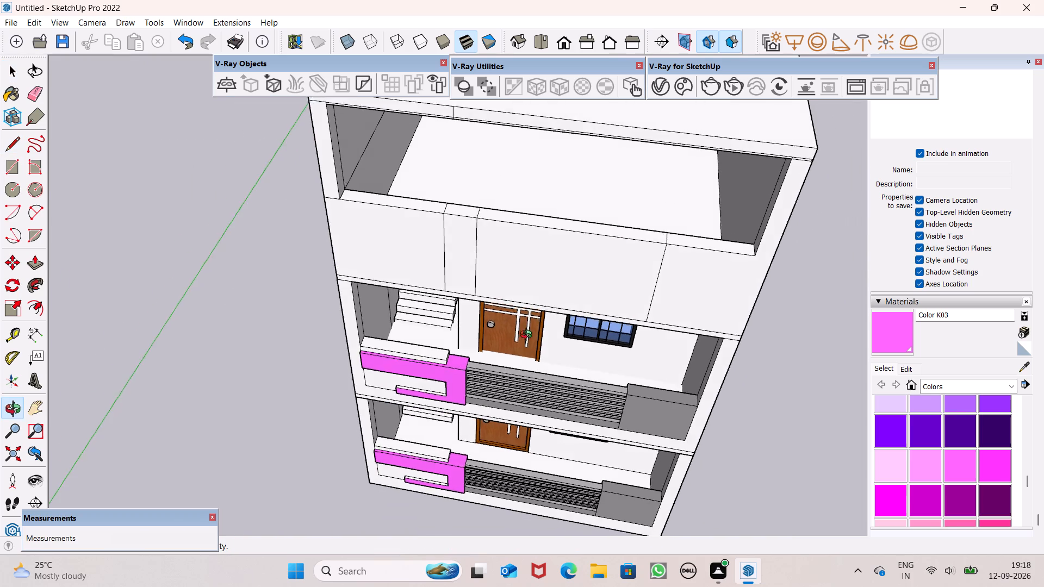
{"action": "middle_click_drag", "start_coordinate": [529, 336], "coordinate": [561, 299]}
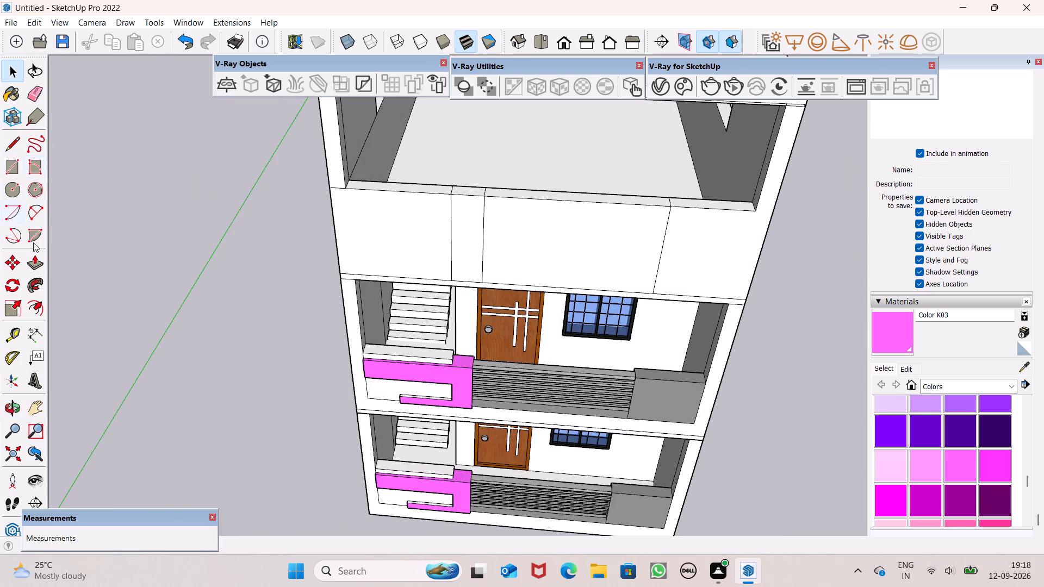
Push the narrow parapet top section between the two closely spaced divisions down to form a shallow notch.
{"action": "left_click", "coordinate": [38, 259]}
{"action": "scroll", "coordinate": [438, 256], "scroll_direction": "up", "scroll_amount": 1}
{"action": "middle_click_drag", "start_coordinate": [439, 256], "coordinate": [412, 319]}
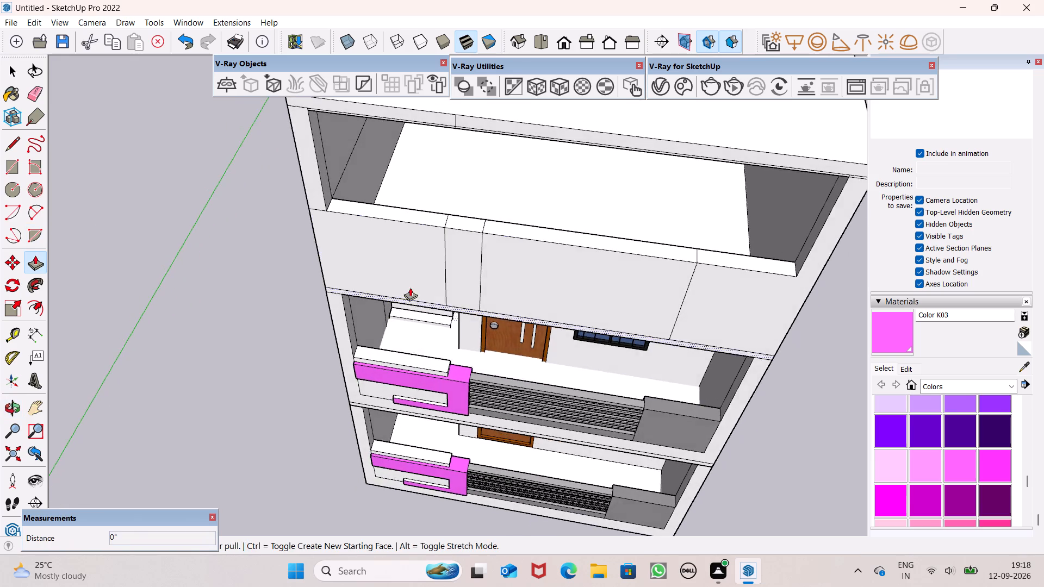
{"action": "scroll", "coordinate": [420, 261], "scroll_direction": "up", "scroll_amount": 7}
{"action": "left_click_drag", "start_coordinate": [504, 185], "coordinate": [506, 212]}
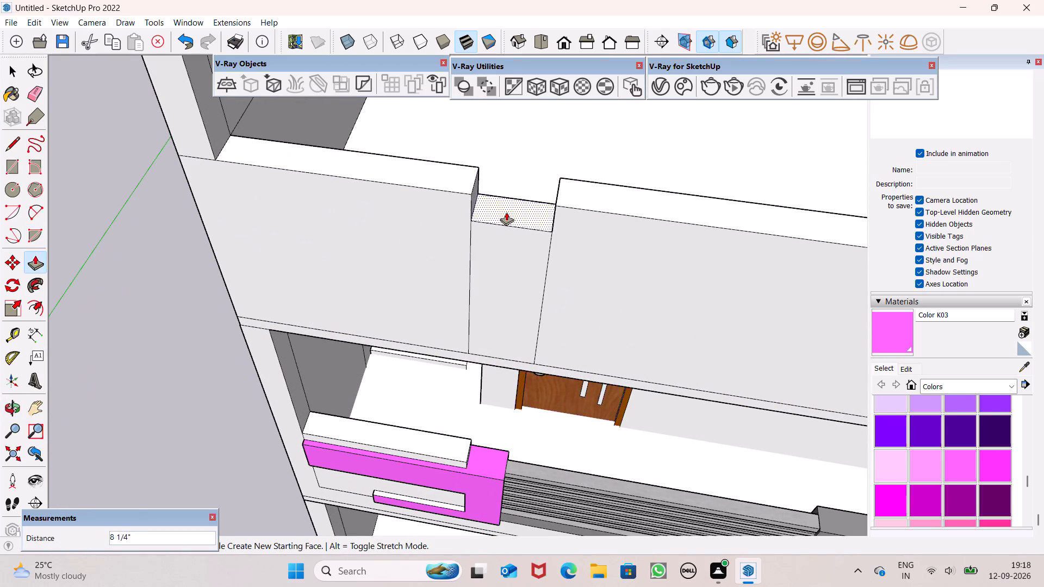
{"action": "left_click_drag", "start_coordinate": [506, 212], "coordinate": [507, 234]}
{"action": "key", "text": "space"}
{"action": "scroll", "coordinate": [535, 198], "scroll_direction": "down", "scroll_amount": 6}
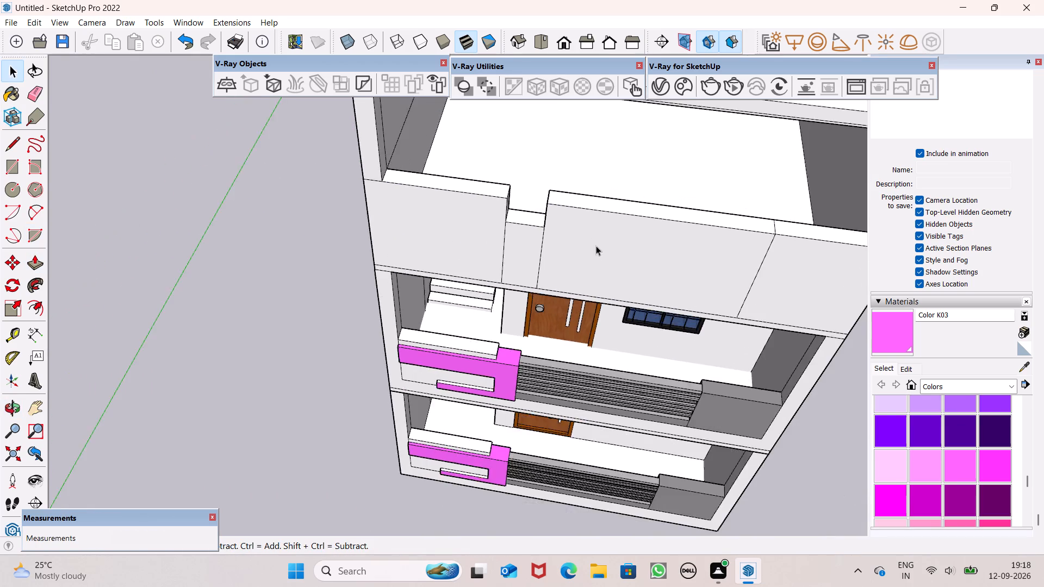
{"action": "middle_click_drag", "start_coordinate": [589, 260], "coordinate": [604, 166]}
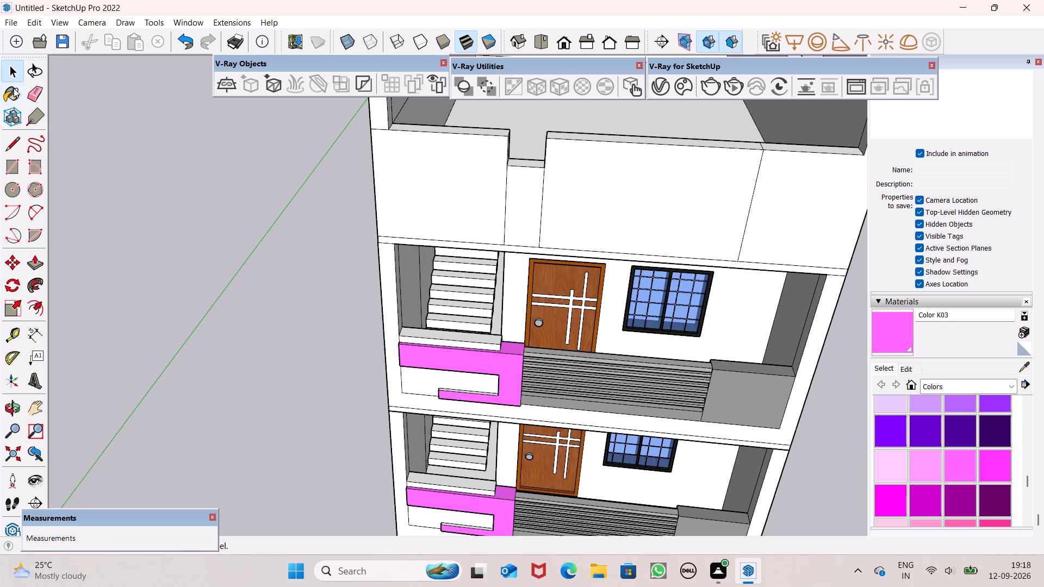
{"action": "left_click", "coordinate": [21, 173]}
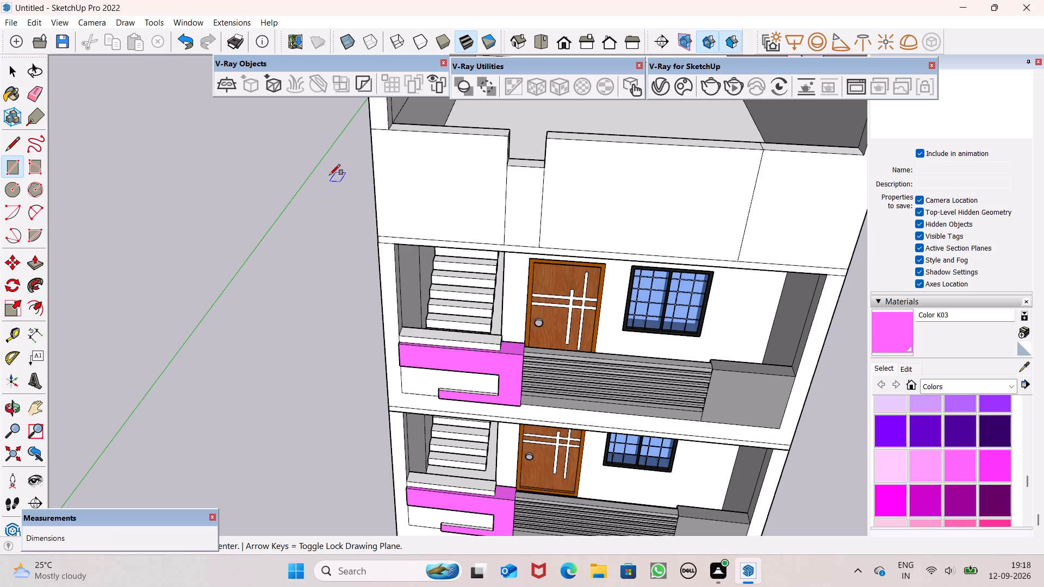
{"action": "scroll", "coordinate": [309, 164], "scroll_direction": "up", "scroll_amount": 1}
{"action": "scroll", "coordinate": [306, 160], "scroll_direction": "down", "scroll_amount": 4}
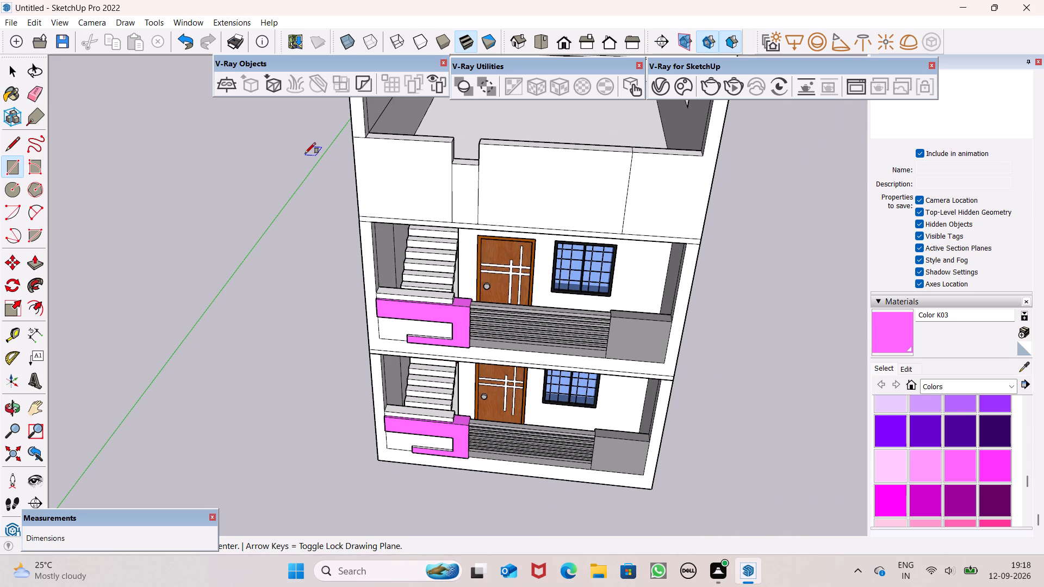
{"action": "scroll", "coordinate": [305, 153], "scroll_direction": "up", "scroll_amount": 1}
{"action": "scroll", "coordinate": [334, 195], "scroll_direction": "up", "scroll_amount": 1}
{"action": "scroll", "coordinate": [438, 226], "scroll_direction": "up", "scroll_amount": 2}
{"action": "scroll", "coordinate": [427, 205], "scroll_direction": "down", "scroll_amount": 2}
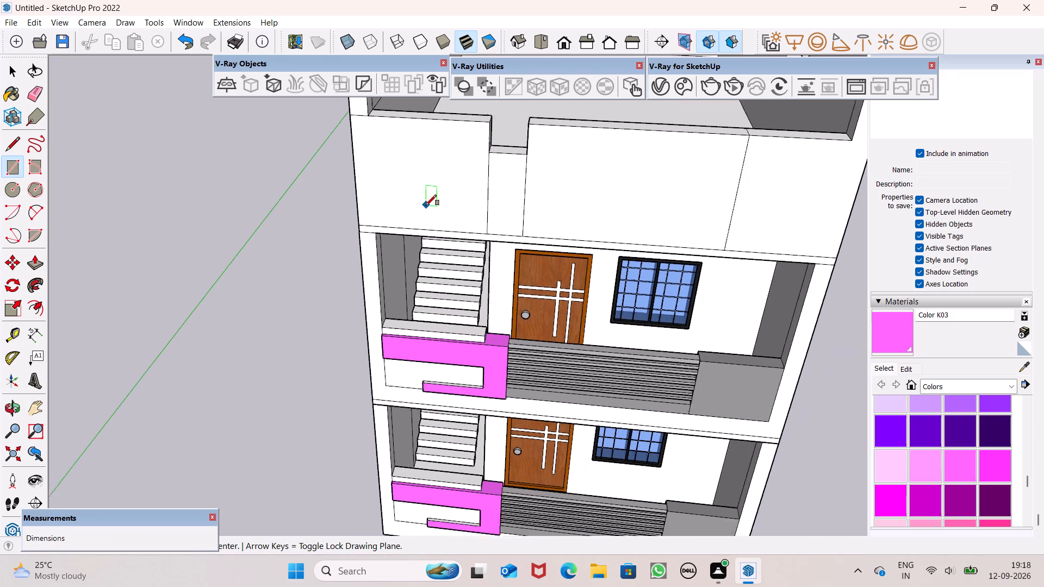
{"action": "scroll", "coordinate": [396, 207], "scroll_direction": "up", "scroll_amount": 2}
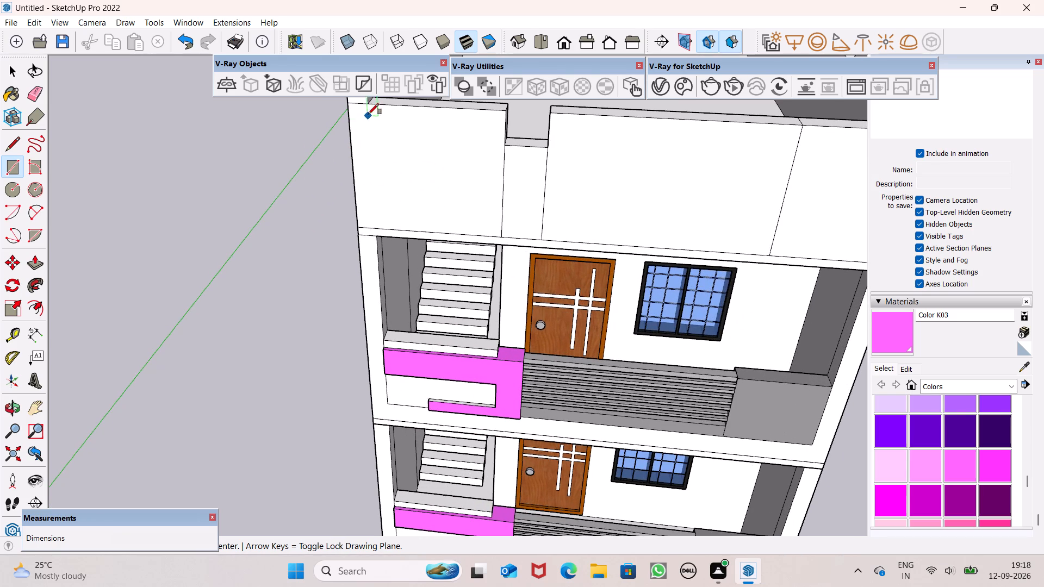
Draw a 5' line down the parapet's front face from its inner corner at the stair-side wall.
{"action": "left_click", "coordinate": [11, 145]}
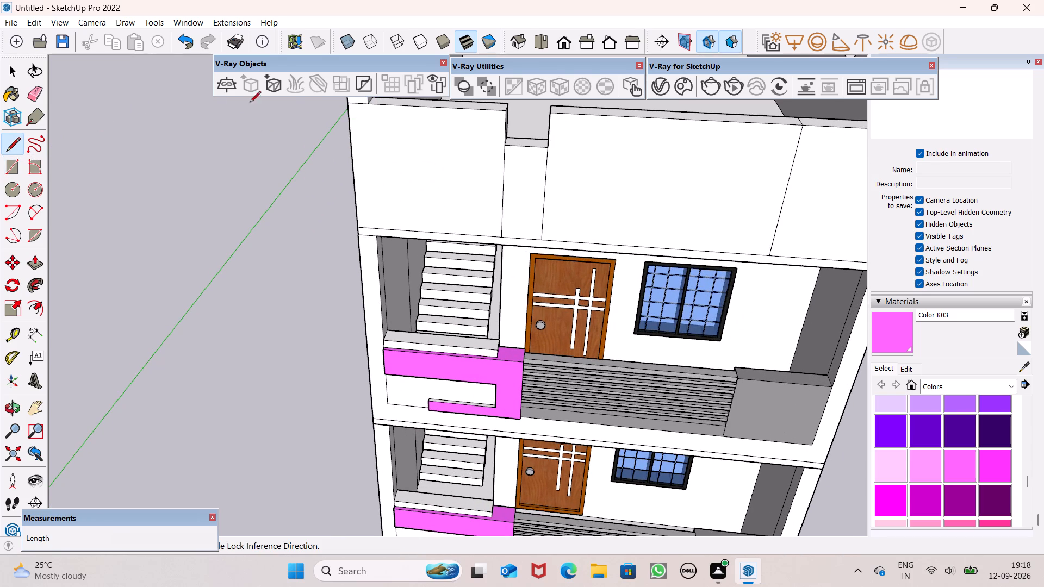
{"action": "left_click", "coordinate": [365, 104]}
{"action": "left_click", "coordinate": [381, 229]}
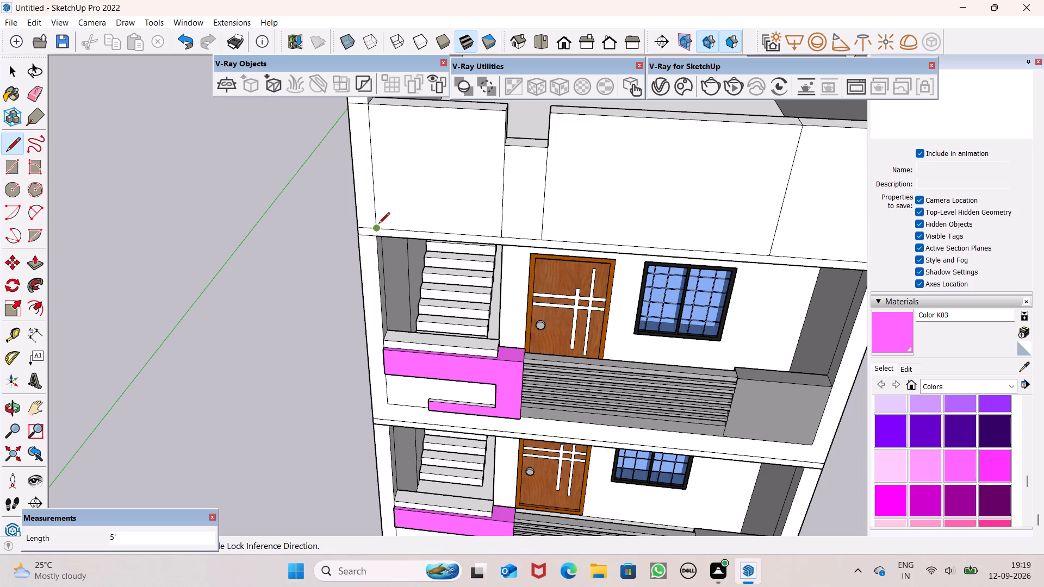
{"action": "key", "text": "space"}
{"action": "key", "text": "space"}
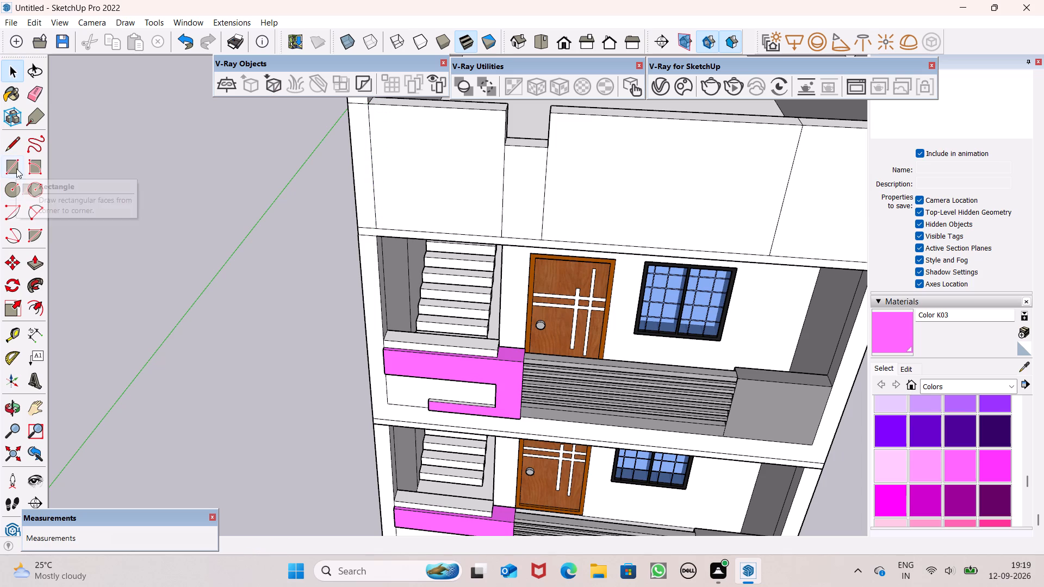
Draw a rectangle about 1' 8 3/4" by 6' 5 5/16" on the parapet's front face, from the stair-side line across to the notch's far line.
{"action": "left_click_drag", "start_coordinate": [16, 168], "coordinate": [23, 168]}
{"action": "scroll", "coordinate": [371, 105], "scroll_direction": "up", "scroll_amount": 2}
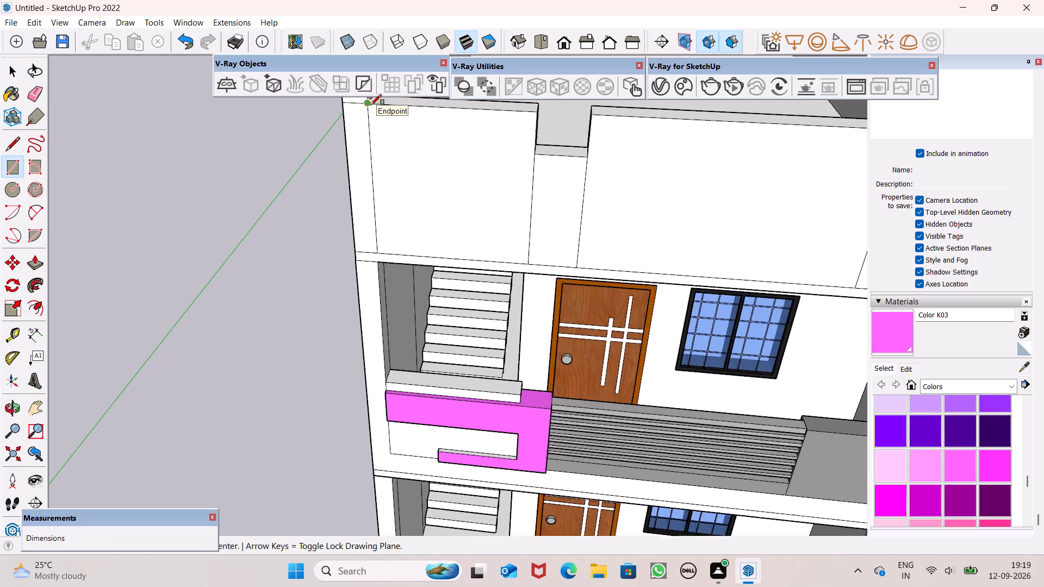
{"action": "scroll", "coordinate": [371, 105], "scroll_direction": "up", "scroll_amount": 3}
{"action": "left_click", "coordinate": [370, 133]}
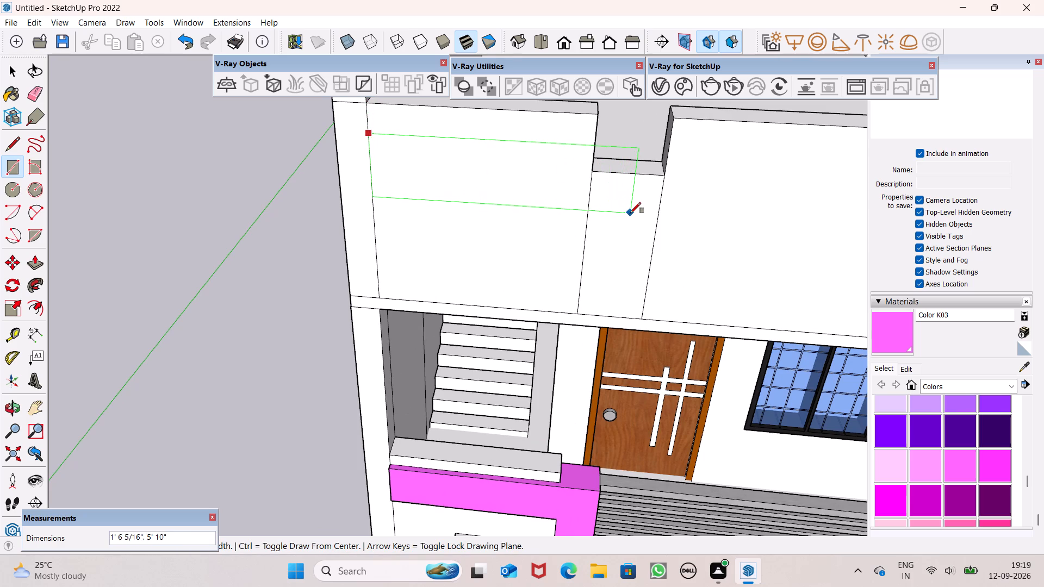
{"action": "scroll", "coordinate": [627, 206], "scroll_direction": "down", "scroll_amount": 5}
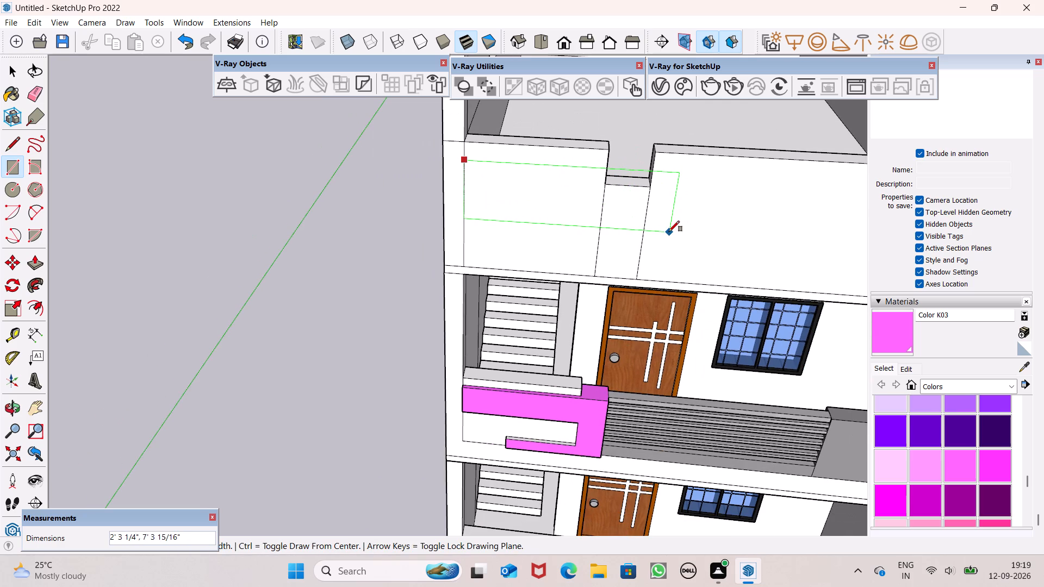
{"action": "scroll", "coordinate": [669, 231], "scroll_direction": "up", "scroll_amount": 5}
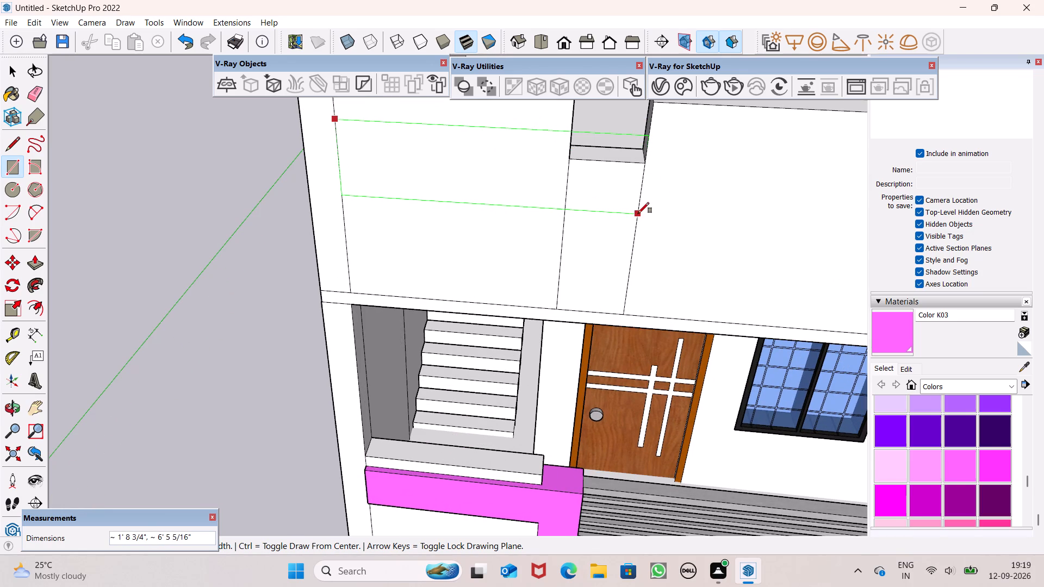
{"action": "left_click", "coordinate": [638, 213]}
{"action": "scroll", "coordinate": [643, 218], "scroll_direction": "down", "scroll_amount": 6}
{"action": "key", "text": "space"}
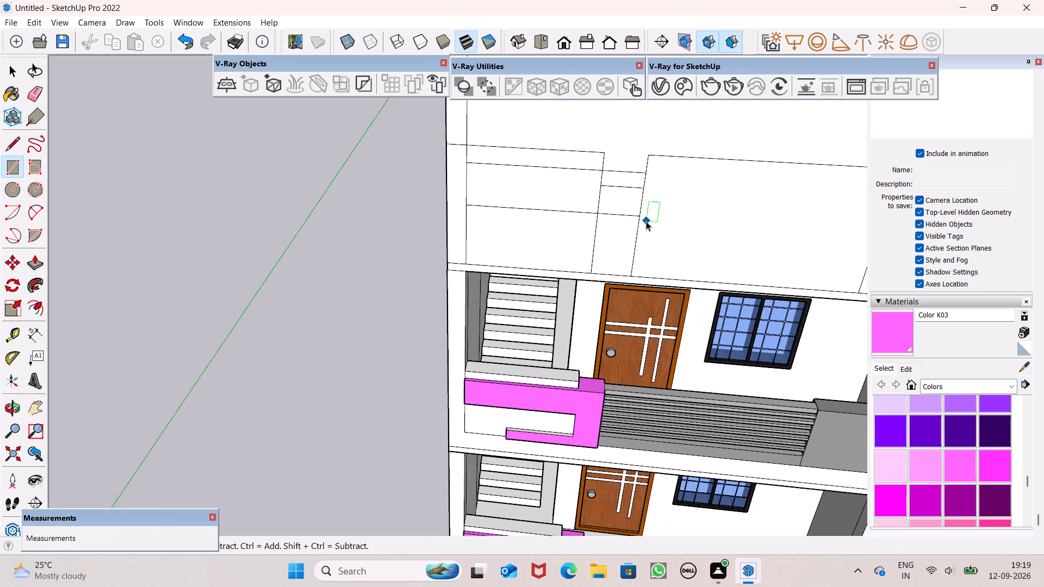
{"action": "scroll", "coordinate": [646, 221], "scroll_direction": "down", "scroll_amount": 4}
{"action": "middle_click_drag", "start_coordinate": [649, 219], "coordinate": [617, 247]}
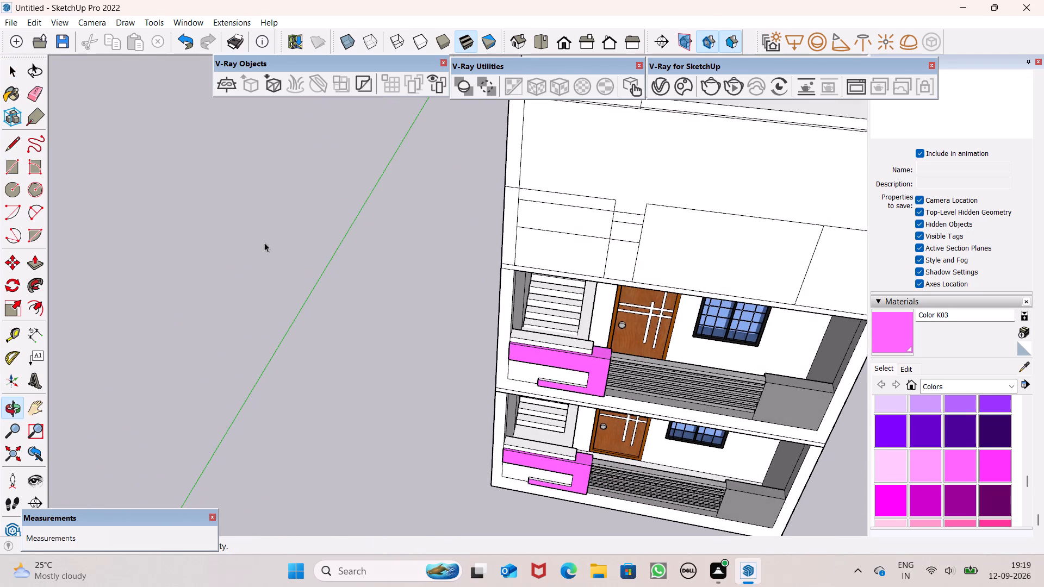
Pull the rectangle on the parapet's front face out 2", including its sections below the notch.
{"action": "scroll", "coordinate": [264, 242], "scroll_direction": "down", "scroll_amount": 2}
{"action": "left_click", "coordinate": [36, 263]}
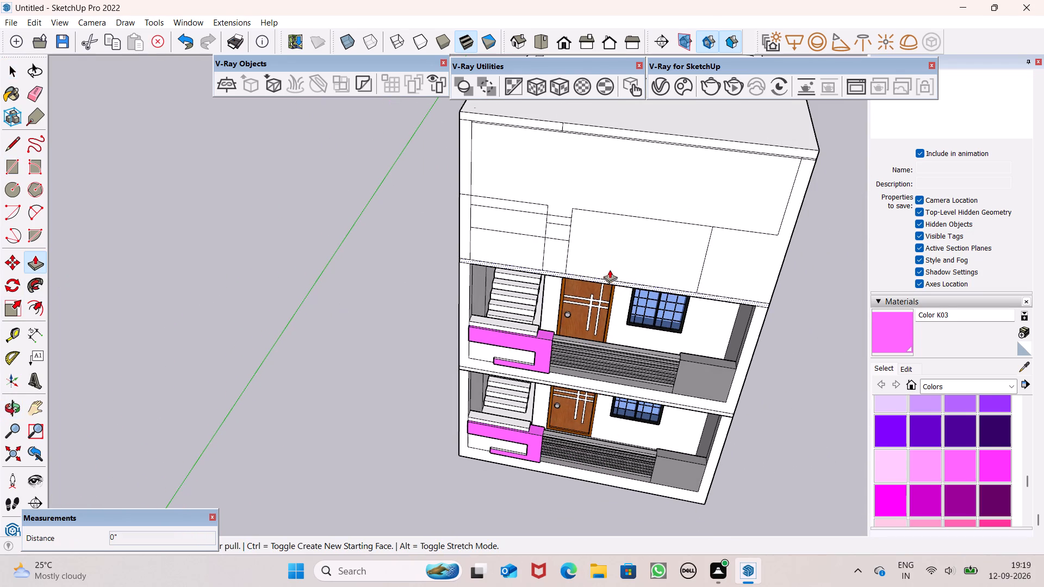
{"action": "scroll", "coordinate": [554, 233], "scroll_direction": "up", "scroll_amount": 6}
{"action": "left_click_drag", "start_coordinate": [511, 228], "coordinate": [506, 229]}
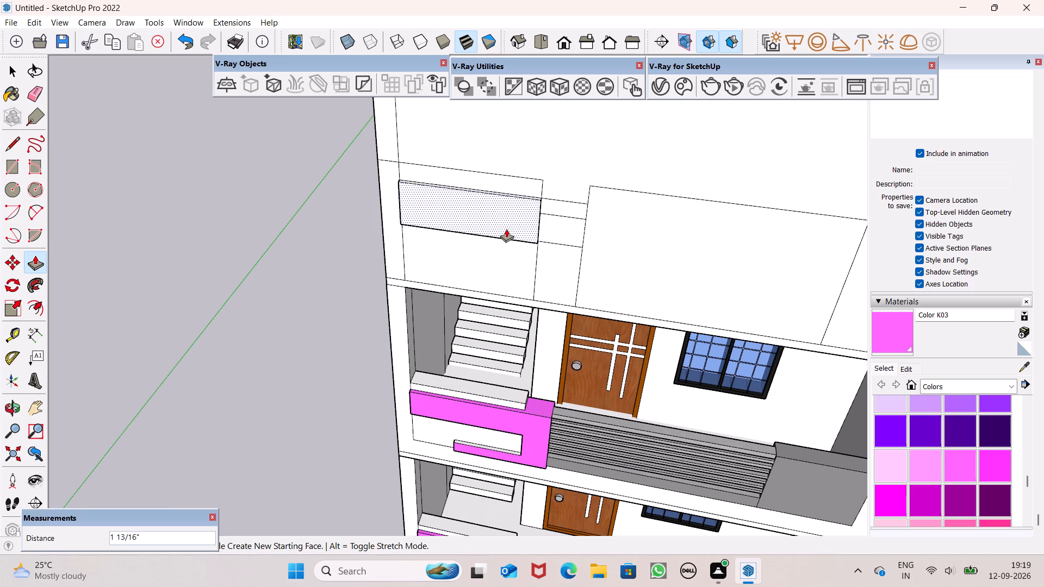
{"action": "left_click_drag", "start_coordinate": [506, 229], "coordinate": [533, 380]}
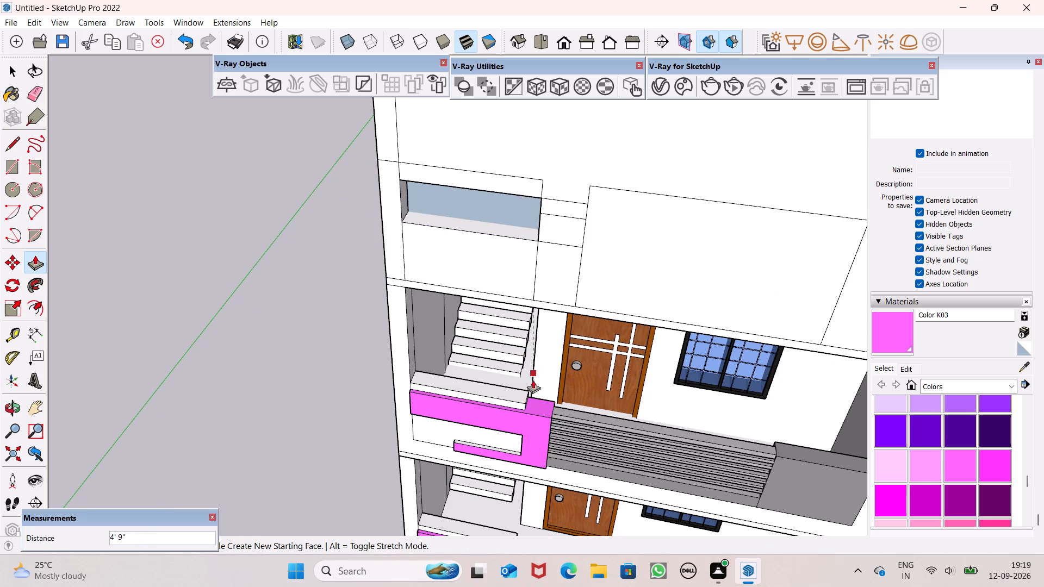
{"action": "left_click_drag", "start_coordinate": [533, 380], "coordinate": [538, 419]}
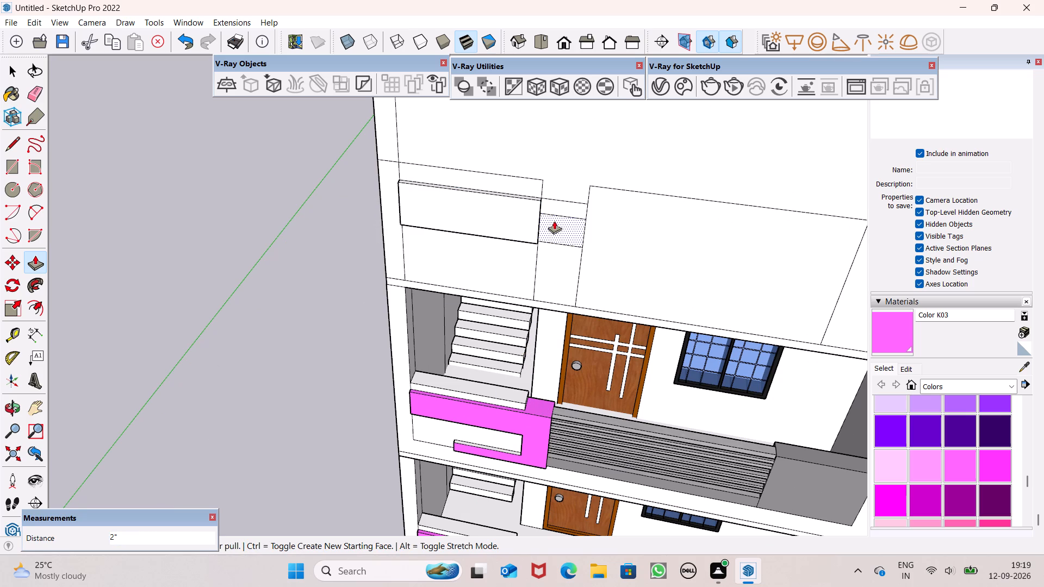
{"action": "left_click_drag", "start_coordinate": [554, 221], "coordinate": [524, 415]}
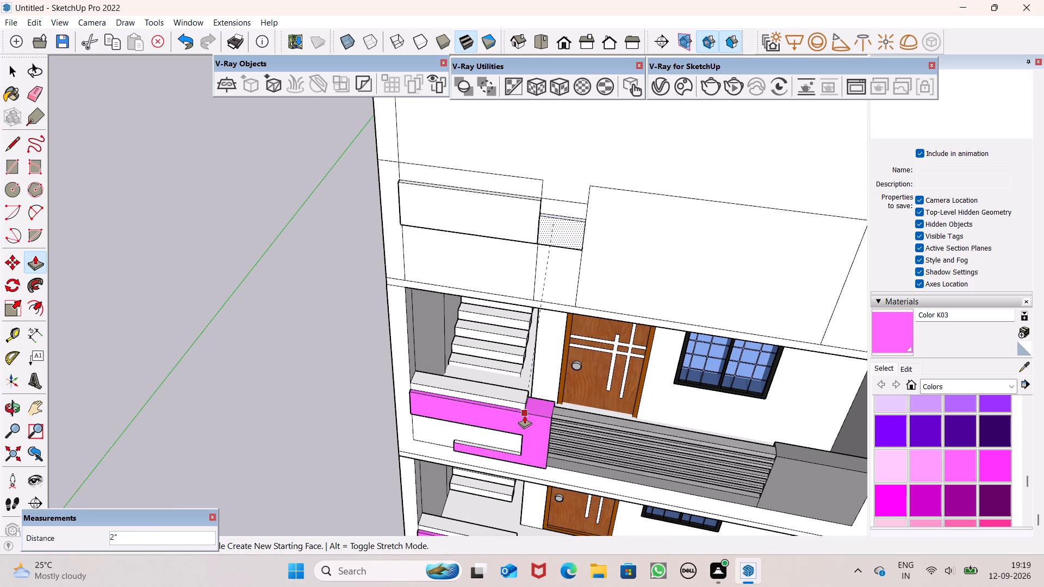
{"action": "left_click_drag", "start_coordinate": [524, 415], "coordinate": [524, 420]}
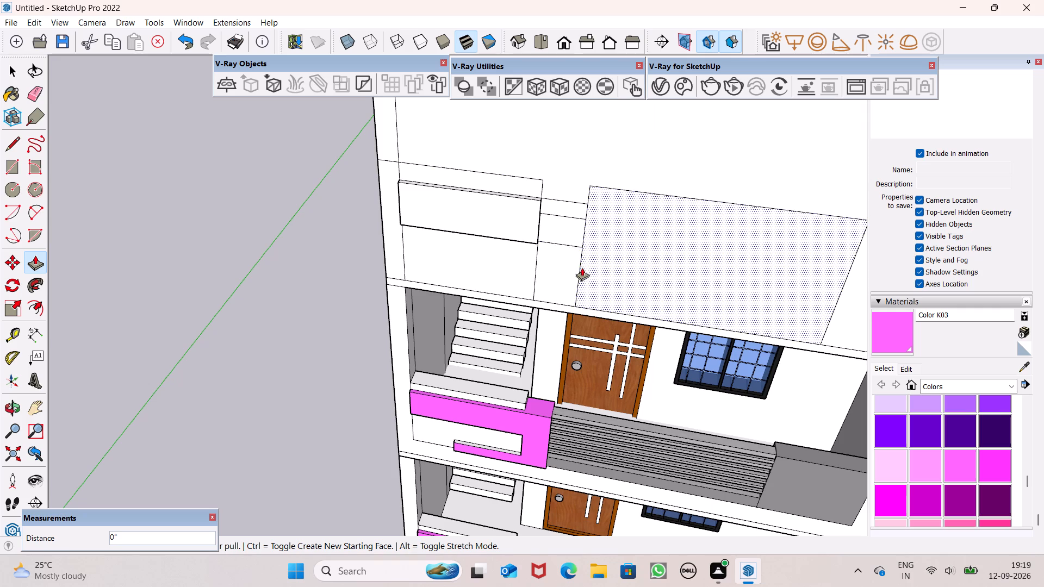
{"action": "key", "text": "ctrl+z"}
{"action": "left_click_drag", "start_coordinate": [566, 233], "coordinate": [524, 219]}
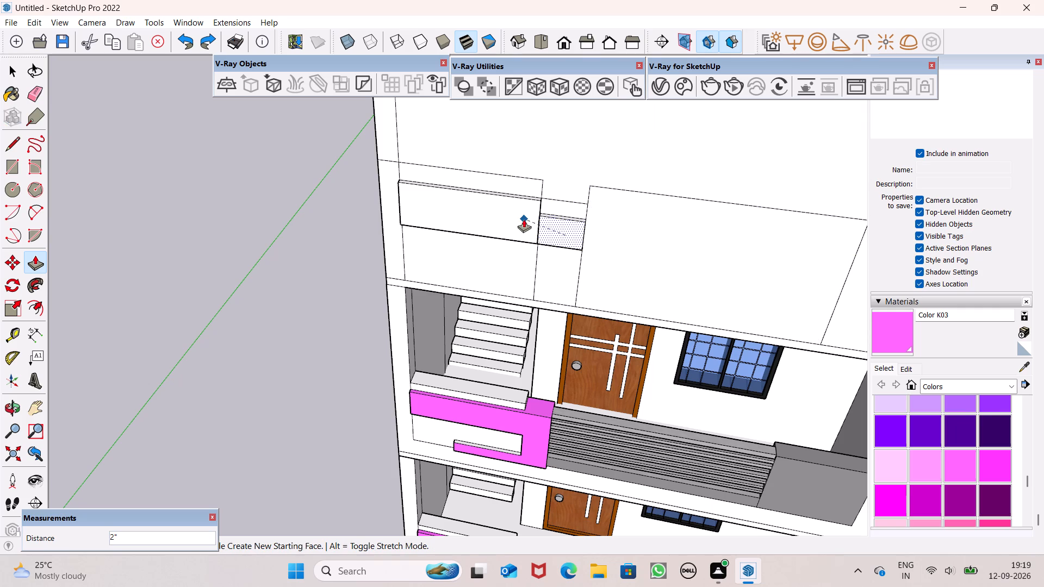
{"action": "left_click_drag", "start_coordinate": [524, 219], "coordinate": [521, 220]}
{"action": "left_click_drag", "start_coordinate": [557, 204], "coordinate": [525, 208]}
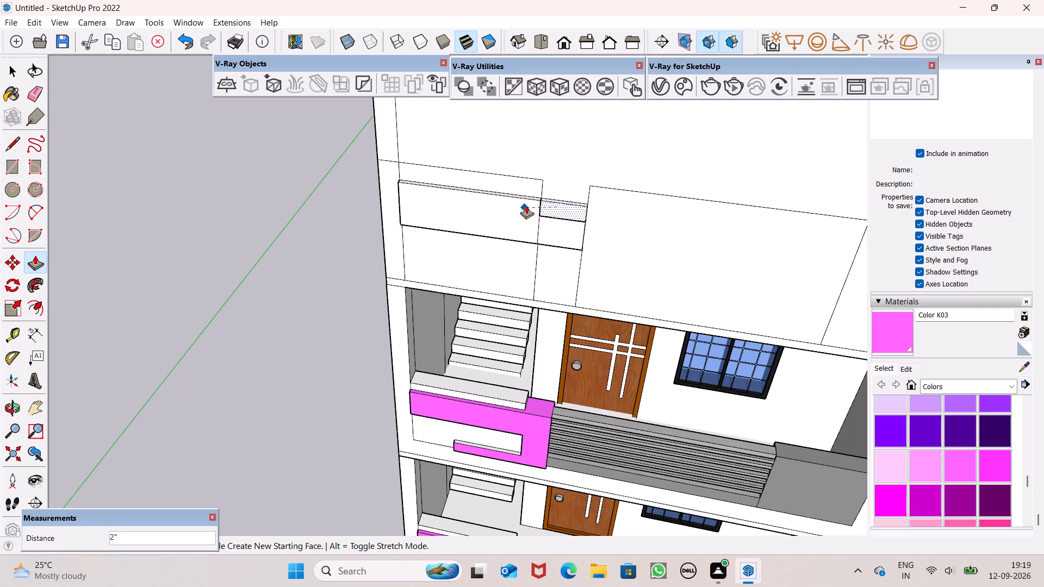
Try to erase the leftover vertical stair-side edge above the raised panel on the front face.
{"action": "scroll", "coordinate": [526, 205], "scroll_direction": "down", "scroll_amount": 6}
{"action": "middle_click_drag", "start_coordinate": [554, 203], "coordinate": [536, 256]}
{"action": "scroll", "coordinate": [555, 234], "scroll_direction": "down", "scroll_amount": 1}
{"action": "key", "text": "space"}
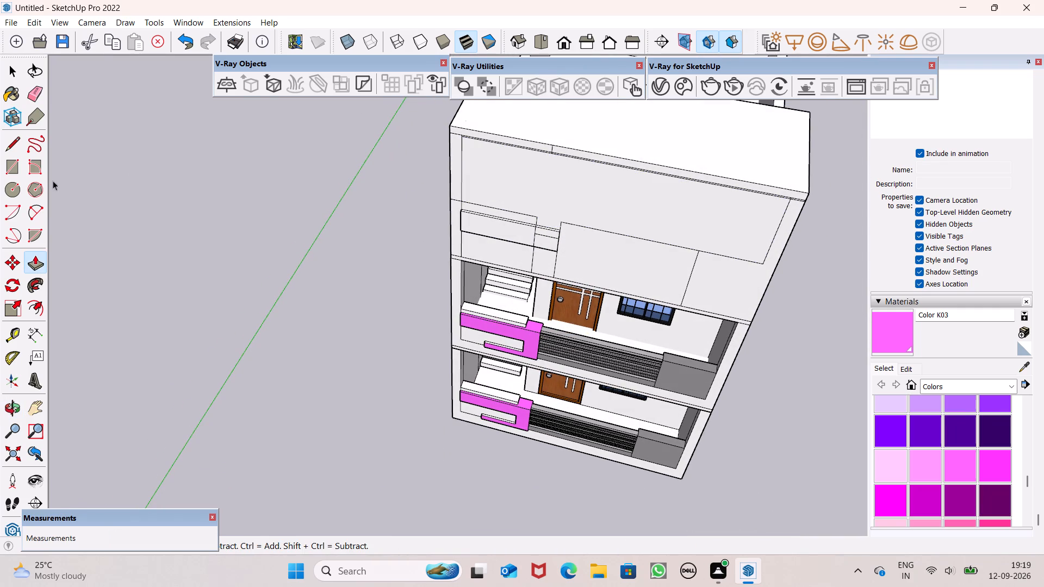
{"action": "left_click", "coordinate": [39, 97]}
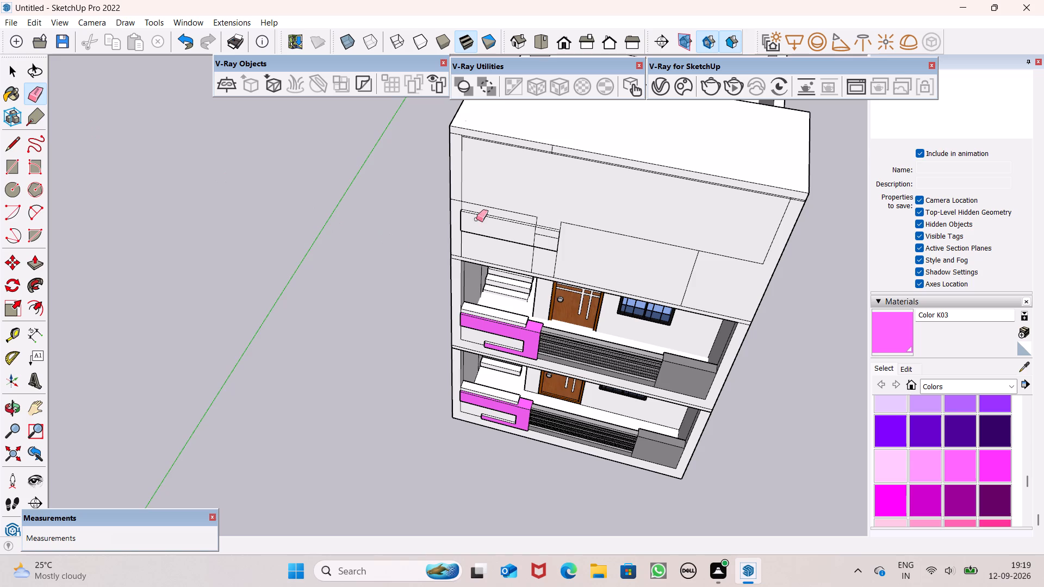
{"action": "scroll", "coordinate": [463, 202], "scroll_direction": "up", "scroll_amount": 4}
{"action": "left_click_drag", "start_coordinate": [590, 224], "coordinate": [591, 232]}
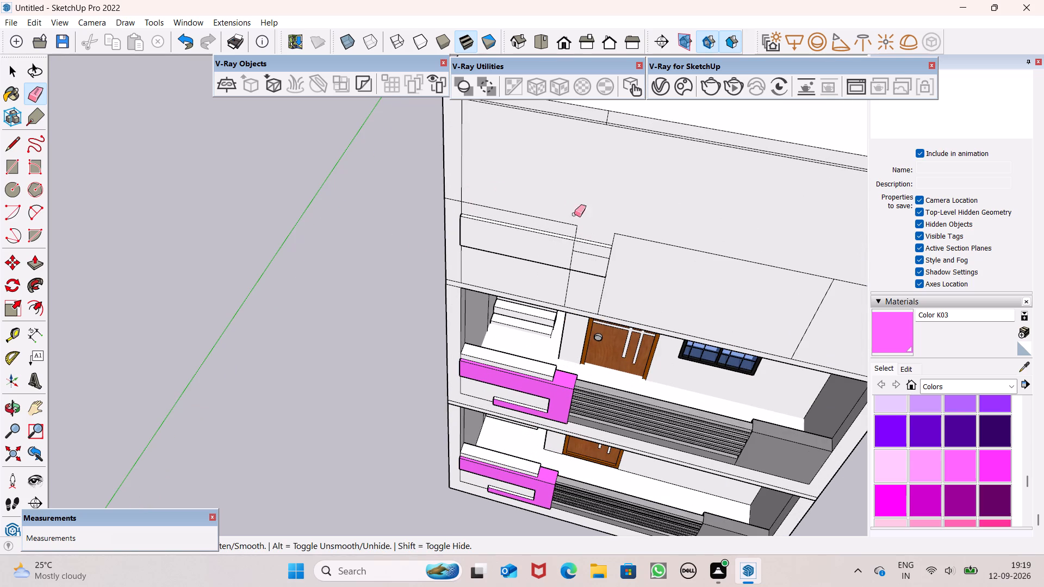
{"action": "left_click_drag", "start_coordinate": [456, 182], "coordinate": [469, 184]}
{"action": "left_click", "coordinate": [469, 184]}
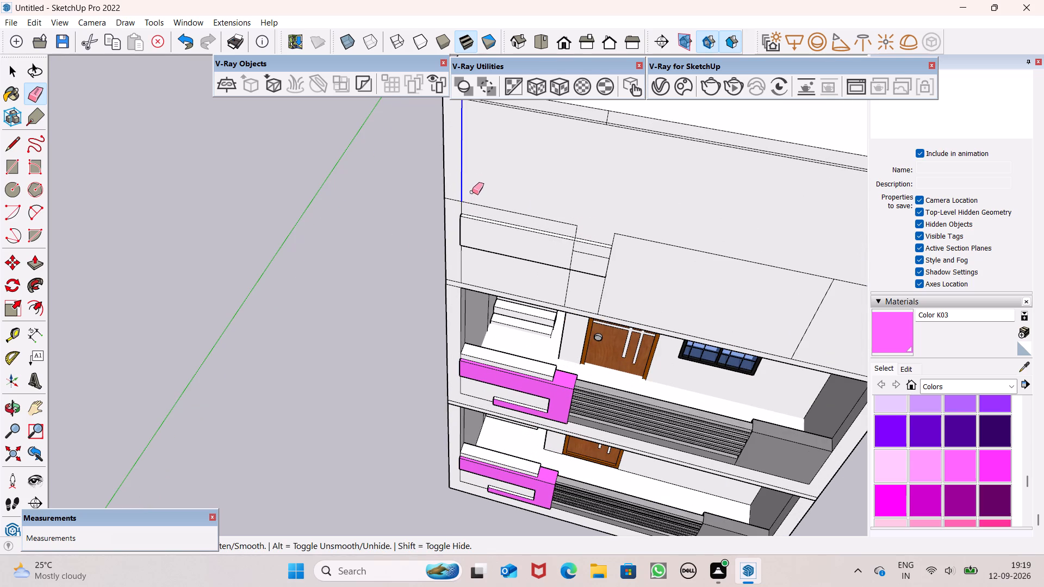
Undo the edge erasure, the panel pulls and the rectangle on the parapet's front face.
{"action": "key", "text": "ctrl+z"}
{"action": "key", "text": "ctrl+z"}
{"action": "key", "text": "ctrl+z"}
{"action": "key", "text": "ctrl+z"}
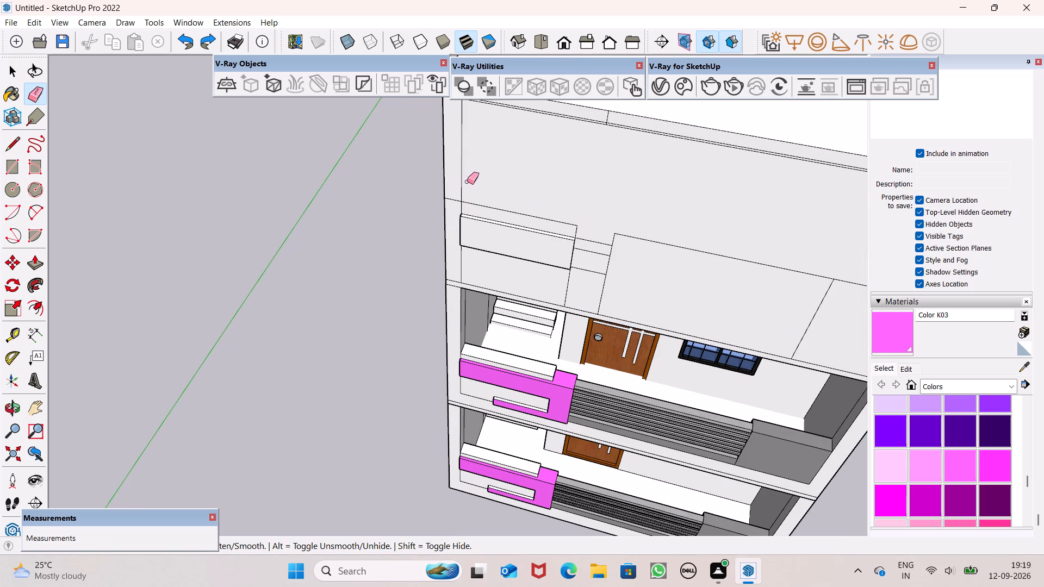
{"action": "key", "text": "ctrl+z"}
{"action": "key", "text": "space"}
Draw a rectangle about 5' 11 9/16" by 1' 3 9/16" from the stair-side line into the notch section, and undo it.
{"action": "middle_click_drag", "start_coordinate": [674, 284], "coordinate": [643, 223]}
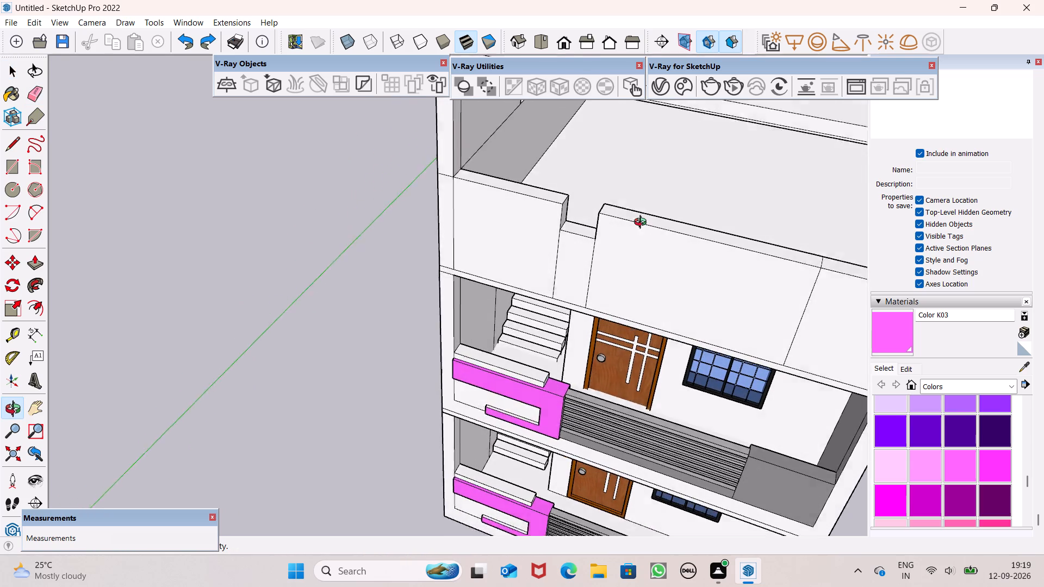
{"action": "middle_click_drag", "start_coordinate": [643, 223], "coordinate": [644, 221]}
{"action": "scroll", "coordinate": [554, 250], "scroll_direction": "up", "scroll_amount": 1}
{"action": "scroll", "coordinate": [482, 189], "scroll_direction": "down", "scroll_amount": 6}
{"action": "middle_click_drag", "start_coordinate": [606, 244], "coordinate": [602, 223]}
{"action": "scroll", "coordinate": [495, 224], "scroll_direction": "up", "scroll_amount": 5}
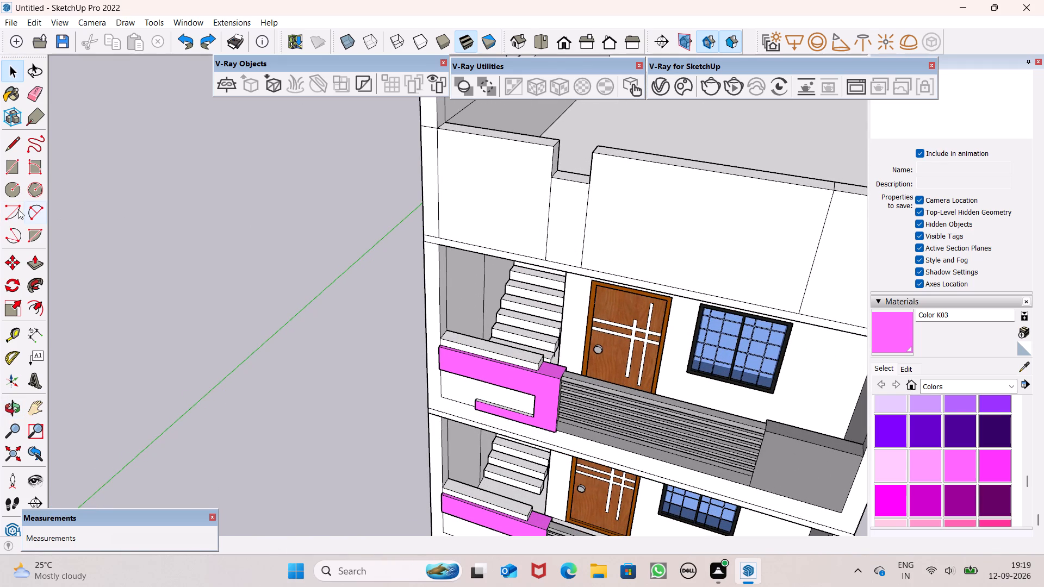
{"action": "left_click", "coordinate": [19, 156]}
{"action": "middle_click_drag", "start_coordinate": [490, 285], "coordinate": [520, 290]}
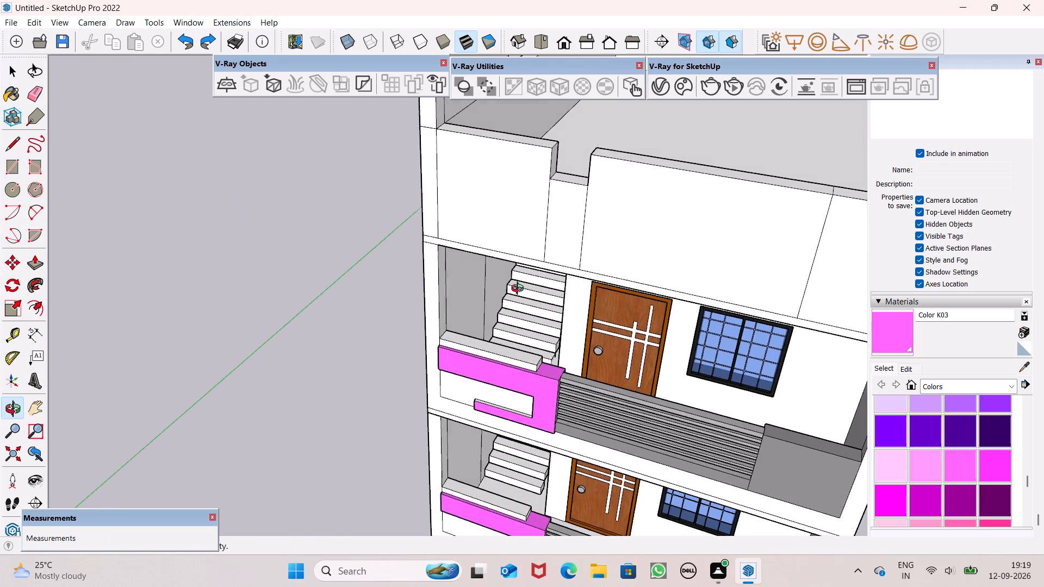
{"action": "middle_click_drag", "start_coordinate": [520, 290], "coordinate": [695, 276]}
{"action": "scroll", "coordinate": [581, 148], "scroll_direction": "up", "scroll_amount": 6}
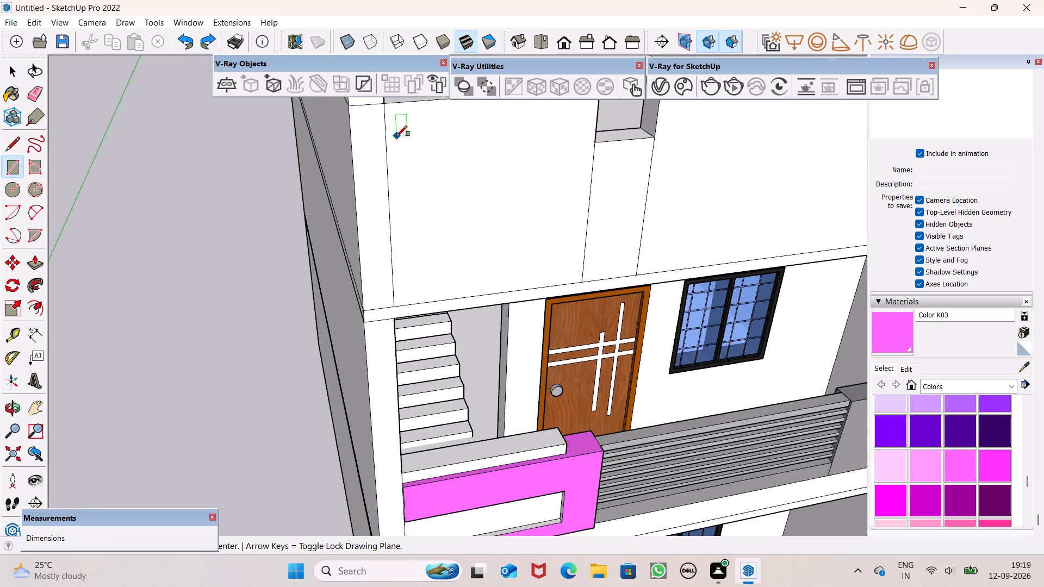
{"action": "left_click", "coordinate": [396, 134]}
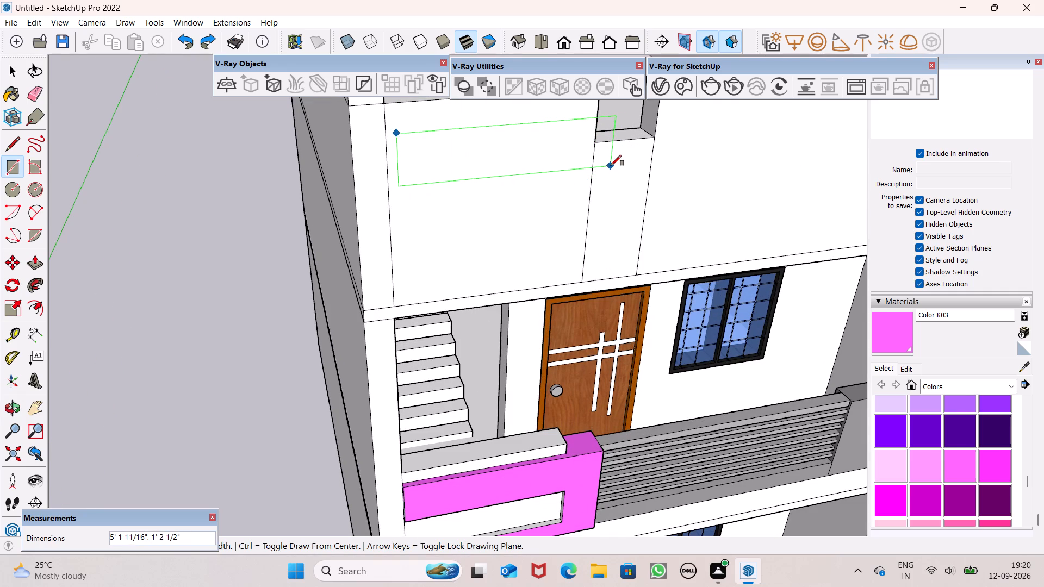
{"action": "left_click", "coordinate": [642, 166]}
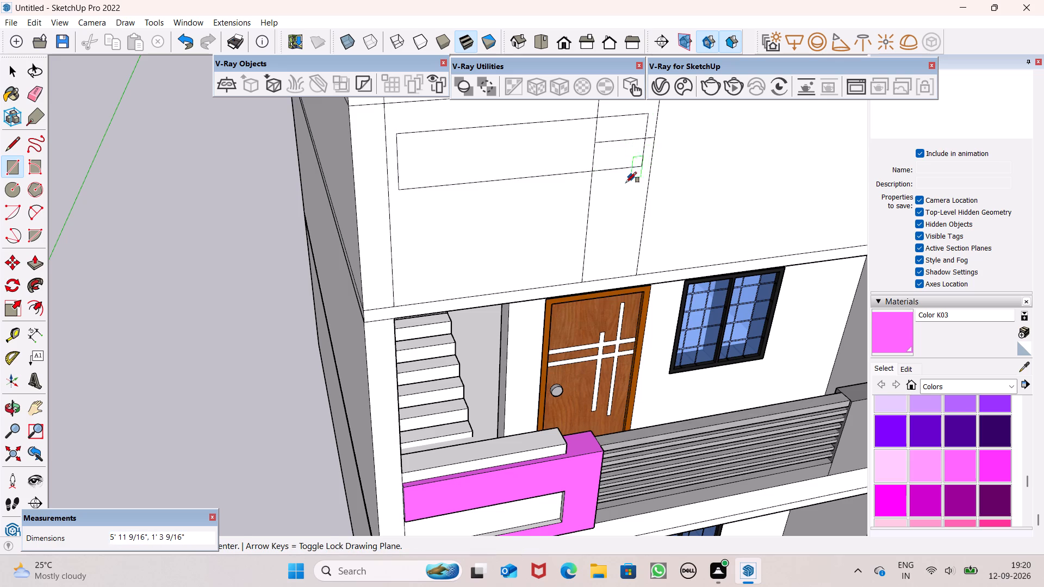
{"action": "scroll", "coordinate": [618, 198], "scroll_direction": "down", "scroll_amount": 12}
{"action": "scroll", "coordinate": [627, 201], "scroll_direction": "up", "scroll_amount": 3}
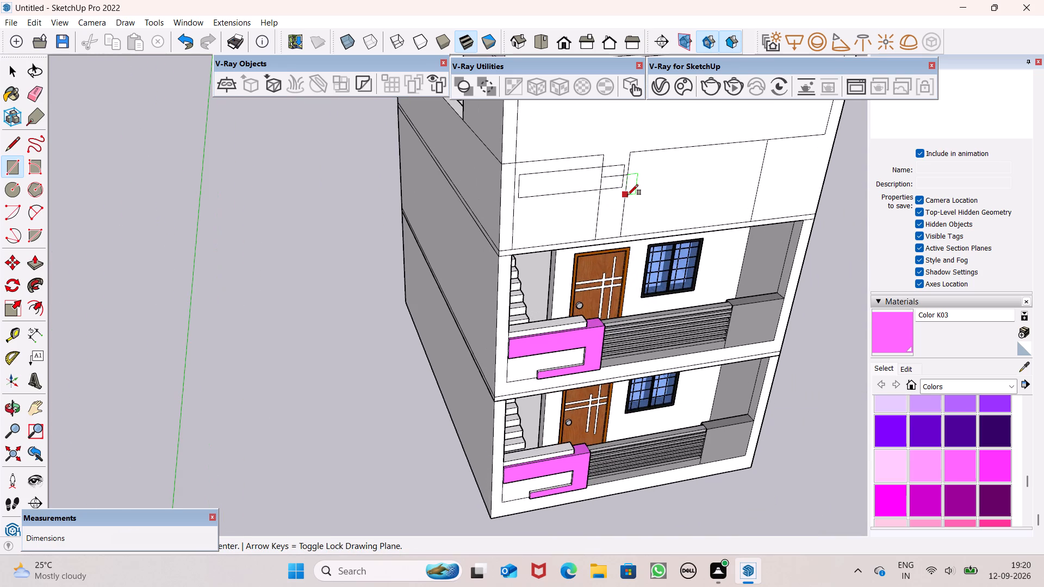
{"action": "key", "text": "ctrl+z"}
Draw a rectangle about 4' 7/8" by 1' 2 7/16" on the upper parapet face between the stair-side line and the notch.
{"action": "middle_click_drag", "start_coordinate": [635, 199], "coordinate": [593, 216]}
{"action": "scroll", "coordinate": [590, 202], "scroll_direction": "up", "scroll_amount": 5}
{"action": "left_click_drag", "start_coordinate": [453, 186], "coordinate": [458, 186]}
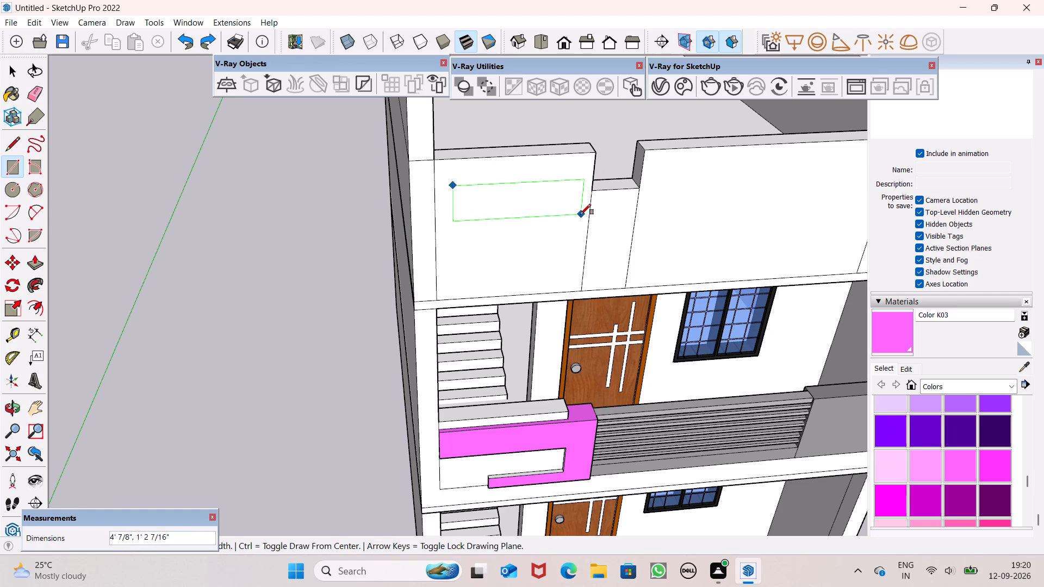
{"action": "left_click", "coordinate": [580, 215]}
Draw a rectangle about 3' 10 11/16" by 9 9/16" at the parapet's lower edge, crossing the notch's near line.
{"action": "scroll", "coordinate": [644, 256], "scroll_direction": "down", "scroll_amount": 3}
{"action": "middle_click_drag", "start_coordinate": [657, 285], "coordinate": [623, 223]}
{"action": "scroll", "coordinate": [602, 230], "scroll_direction": "up", "scroll_amount": 5}
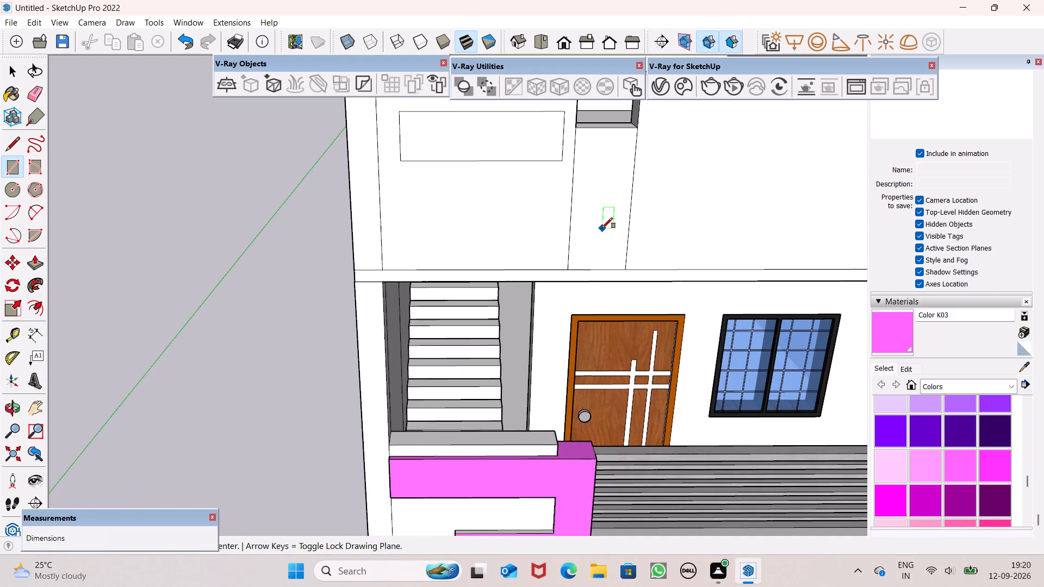
{"action": "left_click", "coordinate": [450, 248]}
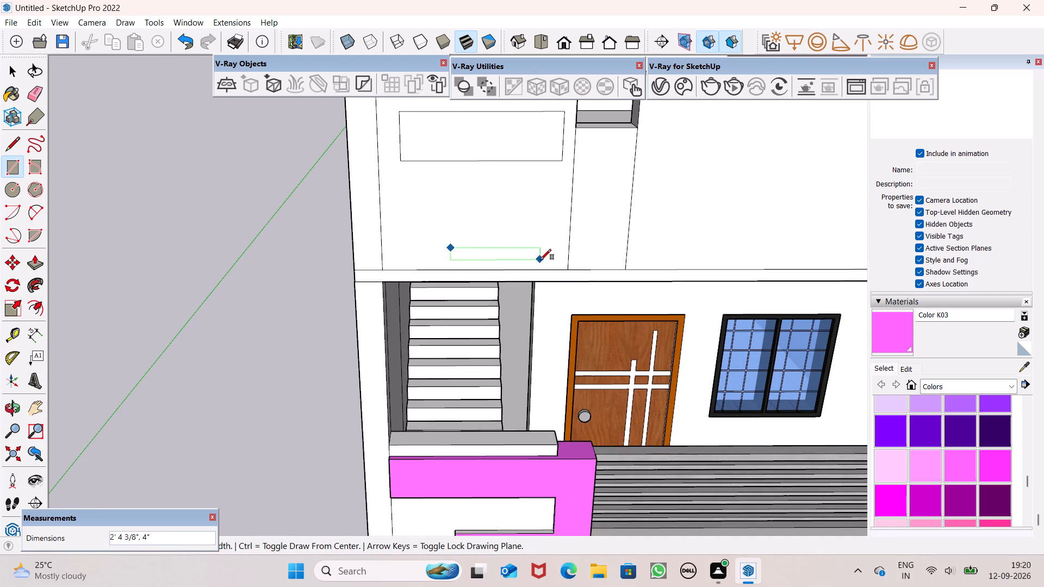
{"action": "key", "text": "space"}
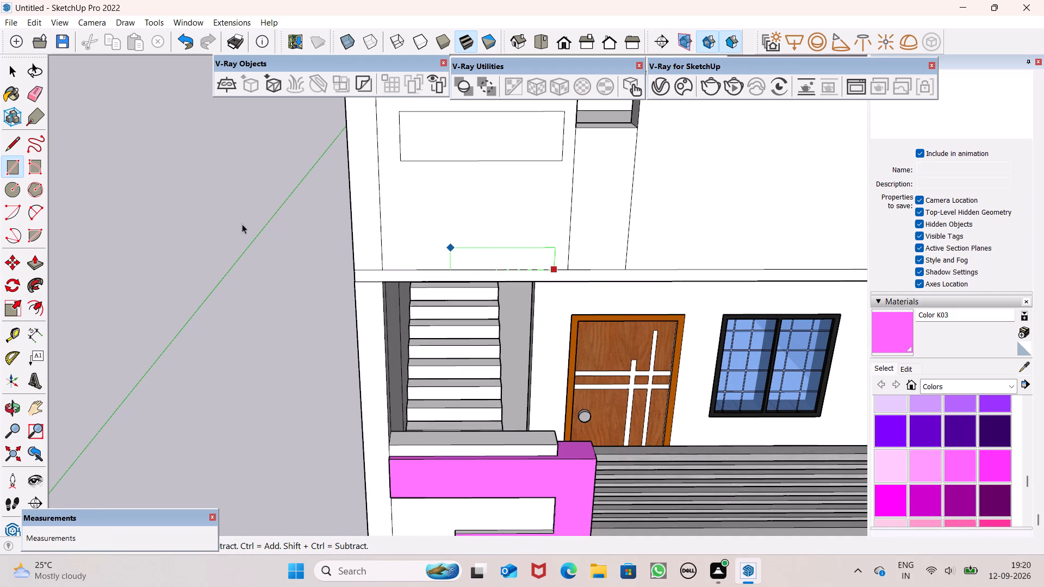
{"action": "left_click", "coordinate": [8, 168]}
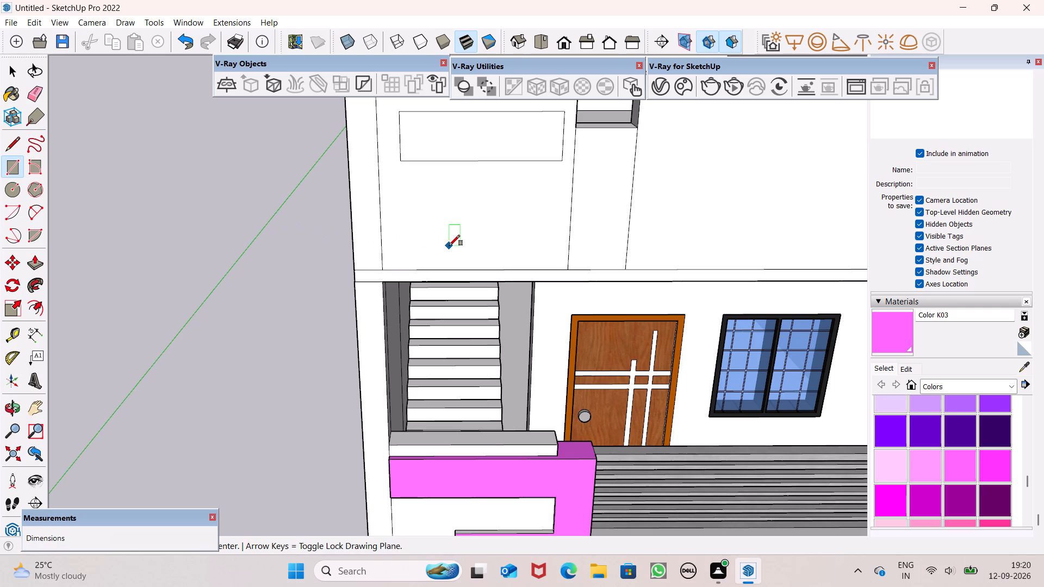
{"action": "left_click", "coordinate": [449, 241]}
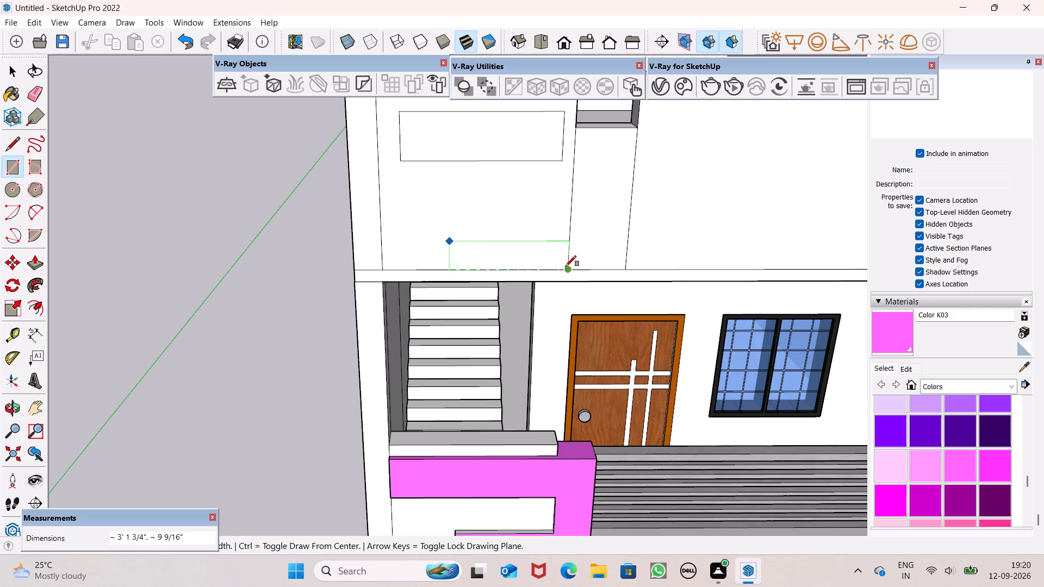
{"action": "left_click", "coordinate": [598, 264]}
{"action": "key", "text": "space"}
Pull the upper rectangle on the parapet's front face out 2" into a raised panel.
{"action": "scroll", "coordinate": [635, 250], "scroll_direction": "down", "scroll_amount": 6}
{"action": "middle_click_drag", "start_coordinate": [673, 236], "coordinate": [667, 275]}
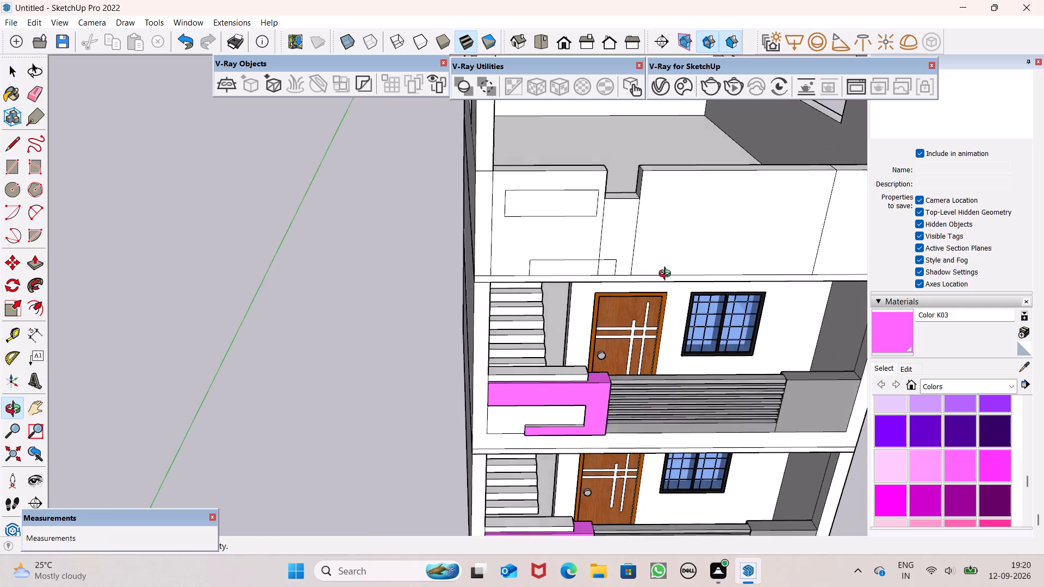
{"action": "middle_click_drag", "start_coordinate": [667, 275], "coordinate": [619, 278]}
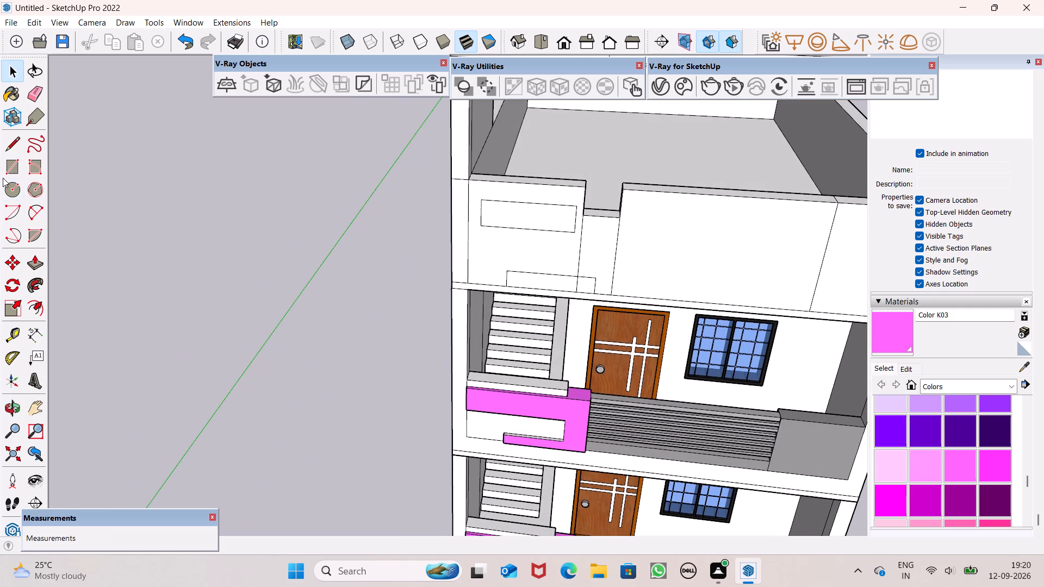
{"action": "left_click", "coordinate": [39, 260]}
{"action": "left_click_drag", "start_coordinate": [524, 217], "coordinate": [523, 223]}
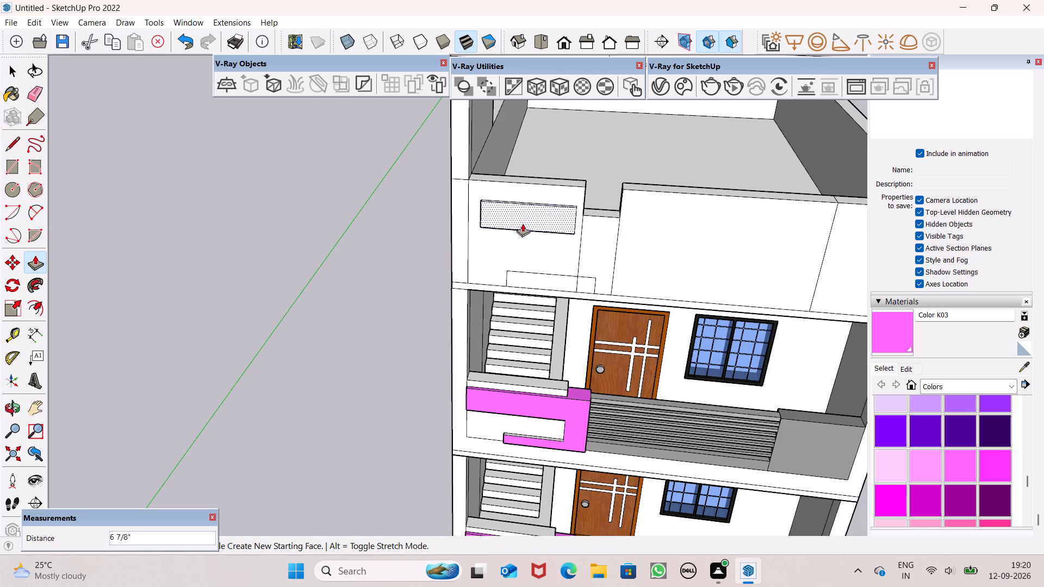
{"action": "left_click_drag", "start_coordinate": [523, 223], "coordinate": [580, 407]}
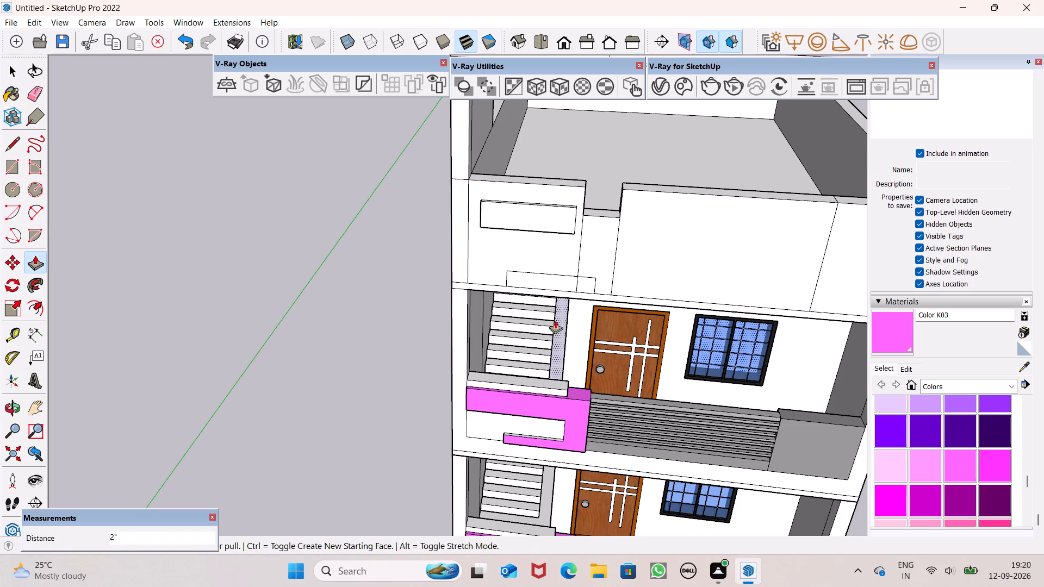
Pull both sections of the lower rectangle on the parapet's front face out 2" to form one raised strip.
{"action": "scroll", "coordinate": [562, 217], "scroll_direction": "up", "scroll_amount": 8}
{"action": "left_click_drag", "start_coordinate": [577, 351], "coordinate": [543, 334]}
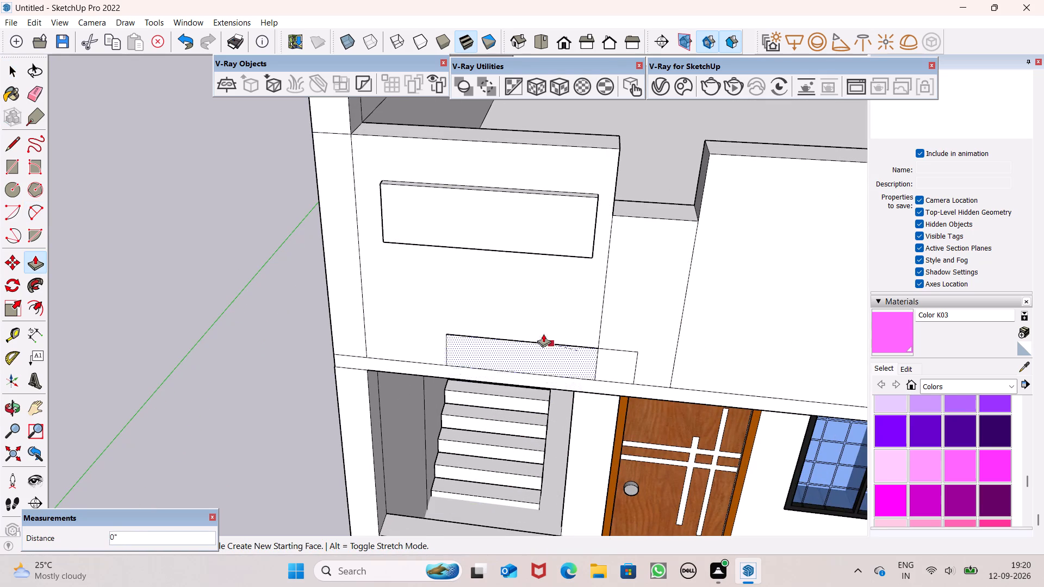
{"action": "left_click_drag", "start_coordinate": [543, 334], "coordinate": [436, 235]}
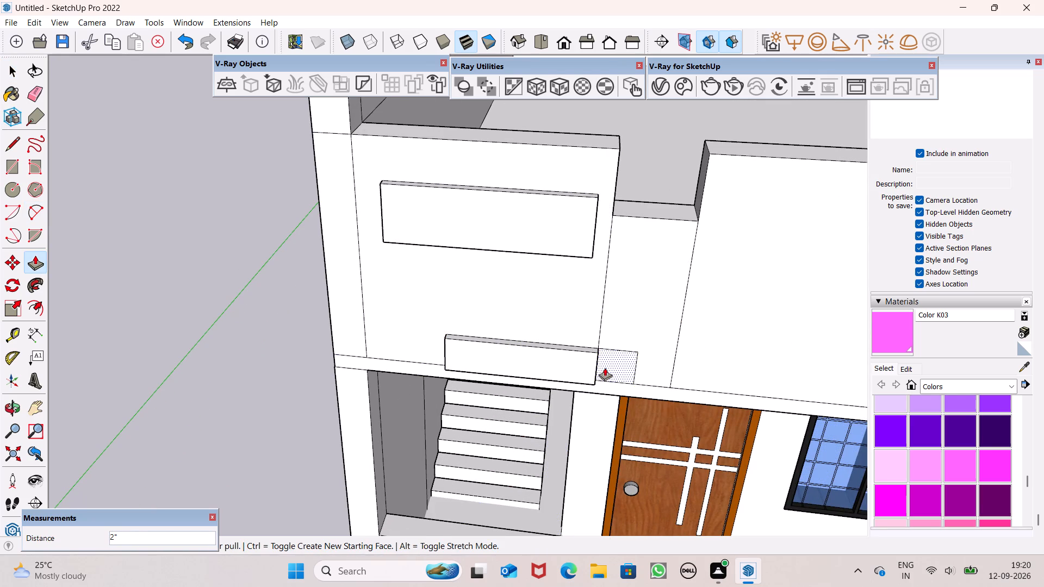
{"action": "left_click_drag", "start_coordinate": [606, 367], "coordinate": [555, 370]}
Extend the upper raised panel's end across the notch to its far line, pulling about 3 9/16", 1' 5 7/16" and 15/16".
{"action": "scroll", "coordinate": [649, 328], "scroll_direction": "down", "scroll_amount": 5}
{"action": "middle_click_drag", "start_coordinate": [681, 317], "coordinate": [510, 330]}
{"action": "scroll", "coordinate": [562, 311], "scroll_direction": "up", "scroll_amount": 8}
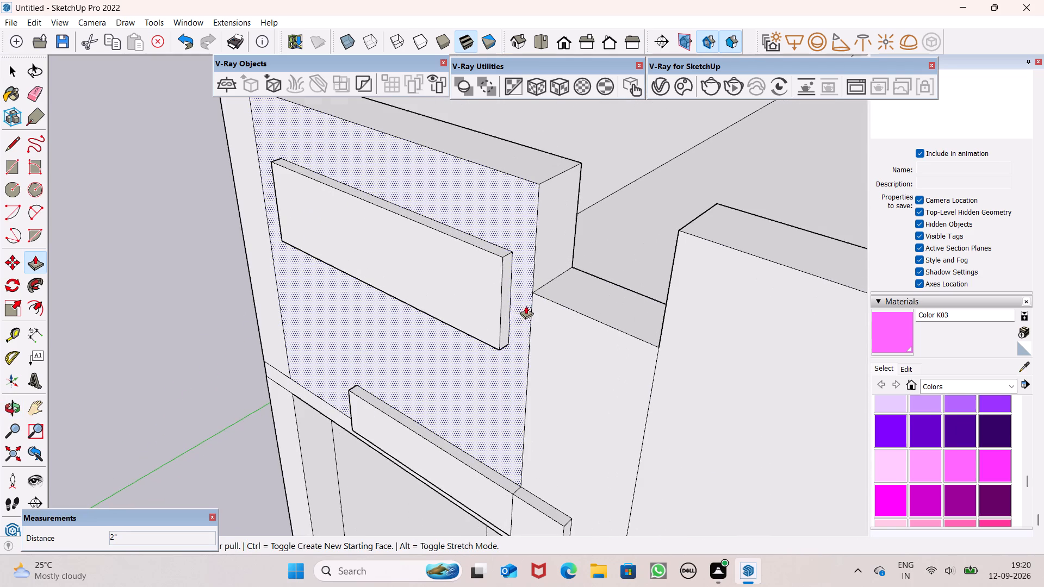
{"action": "scroll", "coordinate": [526, 305], "scroll_direction": "up", "scroll_amount": 1}
{"action": "left_click_drag", "start_coordinate": [509, 305], "coordinate": [585, 348]}
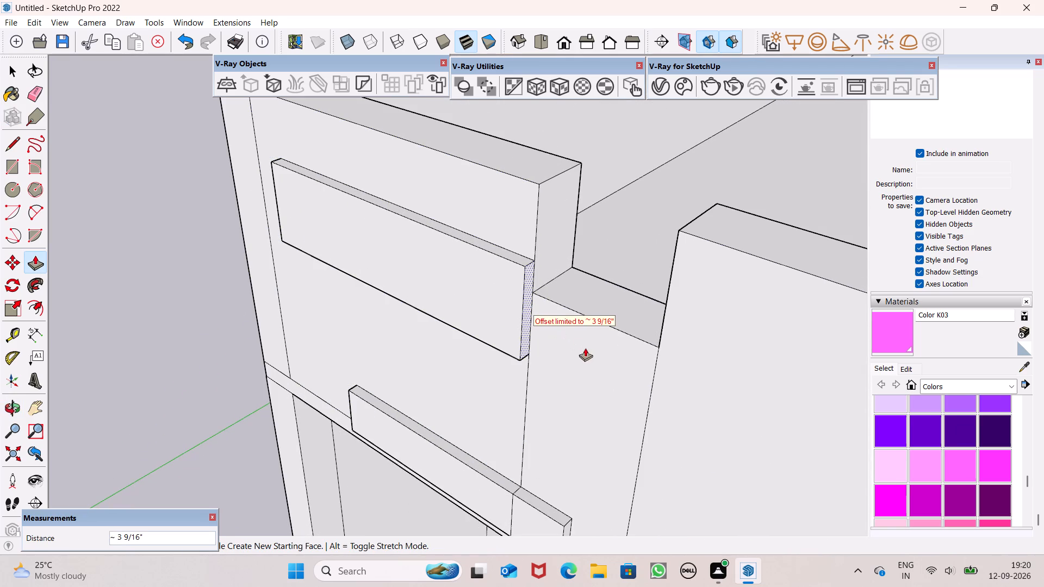
{"action": "left_click_drag", "start_coordinate": [585, 348], "coordinate": [562, 348]}
{"action": "left_click_drag", "start_coordinate": [530, 316], "coordinate": [548, 329]}
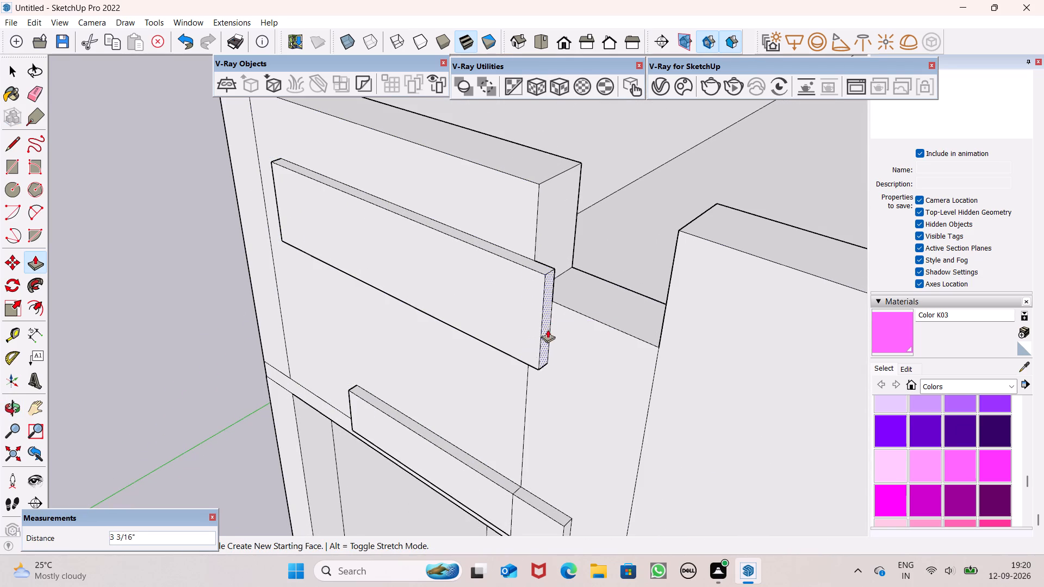
{"action": "left_click_drag", "start_coordinate": [548, 329], "coordinate": [624, 420]}
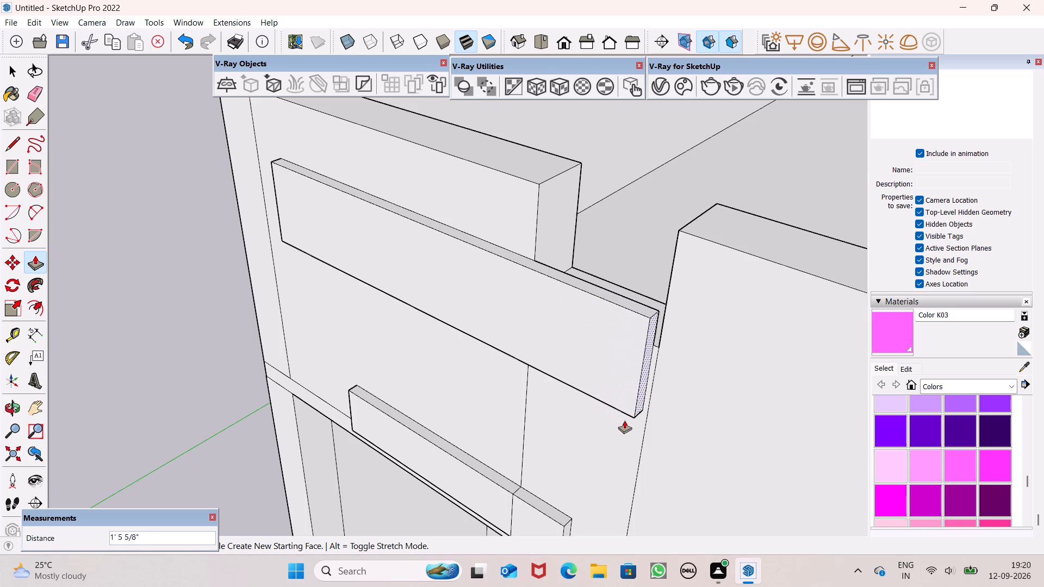
{"action": "left_click_drag", "start_coordinate": [624, 420], "coordinate": [620, 424]}
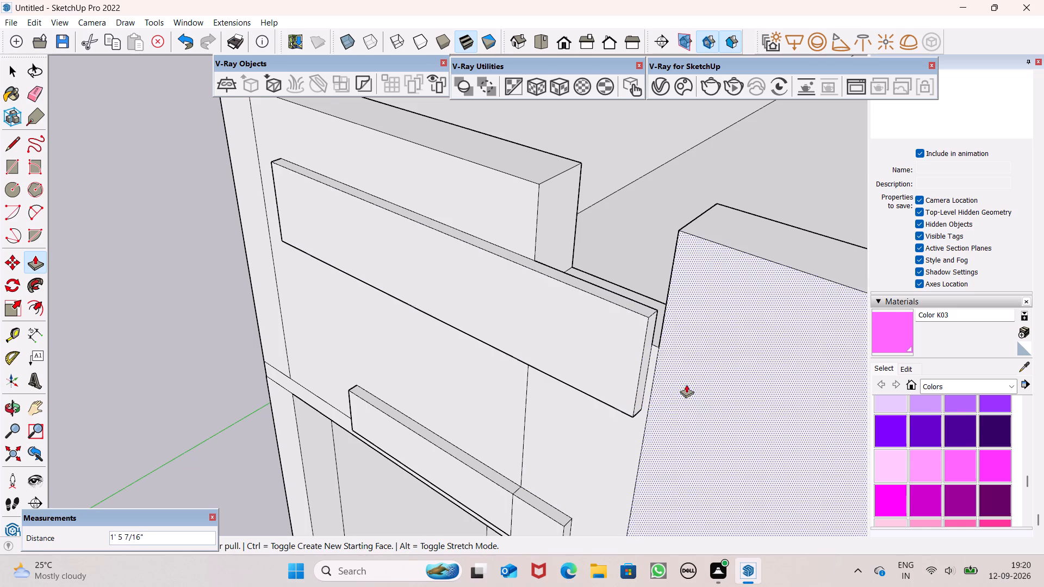
{"action": "scroll", "coordinate": [676, 386], "scroll_direction": "up", "scroll_amount": 8}
{"action": "left_click_drag", "start_coordinate": [618, 382], "coordinate": [636, 396]}
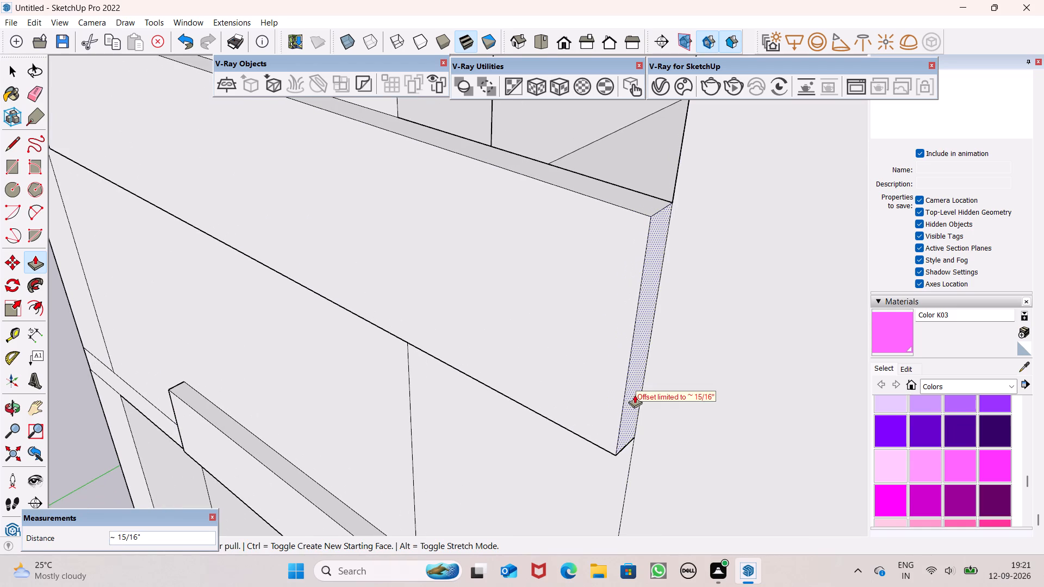
Extend the notch-side end of the lower raised strip about 8 7/16" toward the notch's far line.
{"action": "scroll", "coordinate": [753, 321], "scroll_direction": "down", "scroll_amount": 14}
{"action": "middle_click_drag", "start_coordinate": [764, 386], "coordinate": [791, 289]}
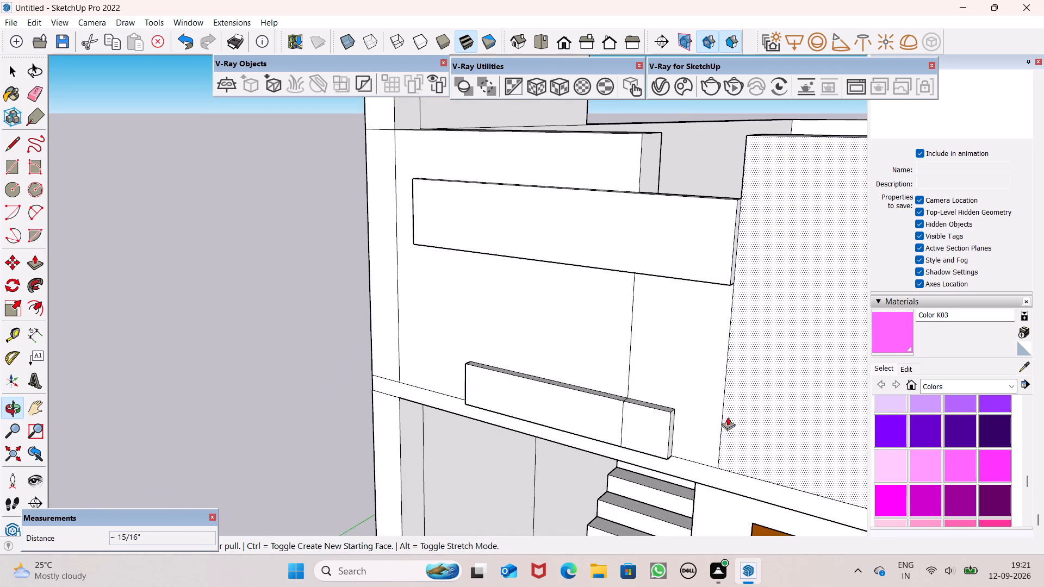
{"action": "scroll", "coordinate": [709, 445], "scroll_direction": "up", "scroll_amount": 10}
{"action": "left_click_drag", "start_coordinate": [638, 431], "coordinate": [686, 458]}
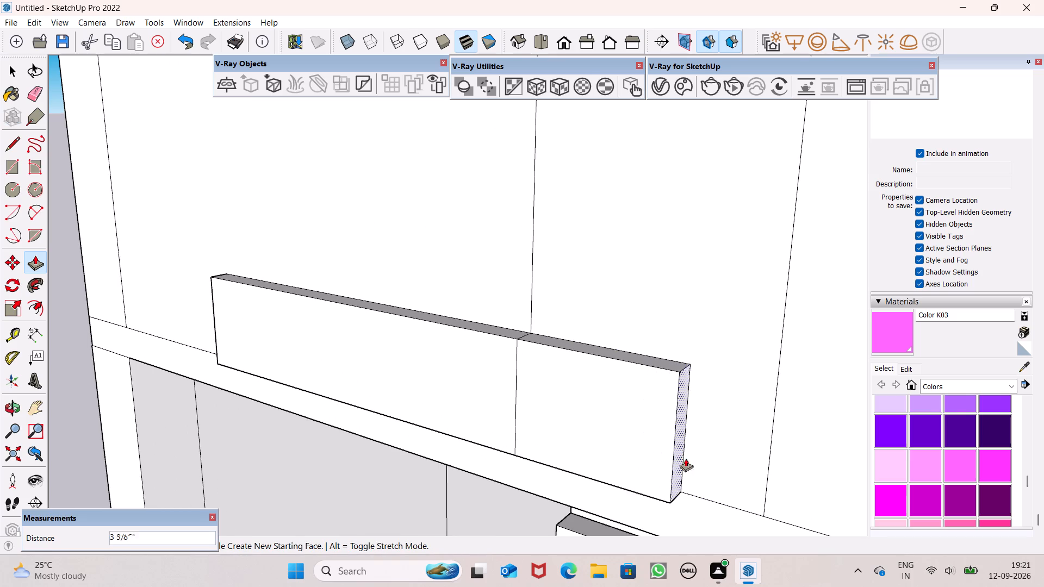
{"action": "left_click_drag", "start_coordinate": [686, 458], "coordinate": [755, 485]}
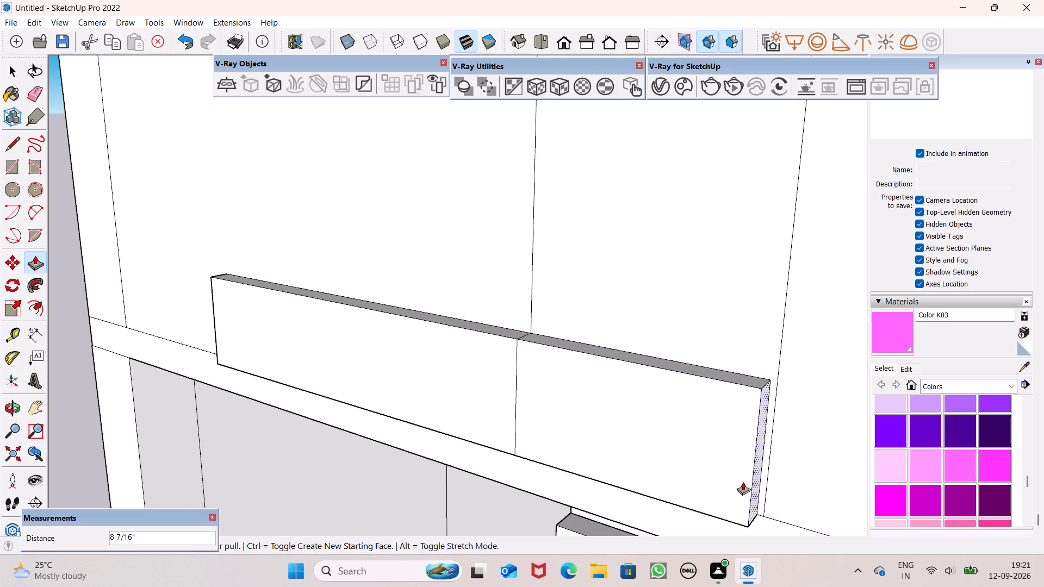
Draw a narrow upright rectangle about 1' 11" tall between the lower strip's end and the upper panel.
{"action": "scroll", "coordinate": [691, 369], "scroll_direction": "down", "scroll_amount": 14}
{"action": "middle_click_drag", "start_coordinate": [757, 387], "coordinate": [833, 370]}
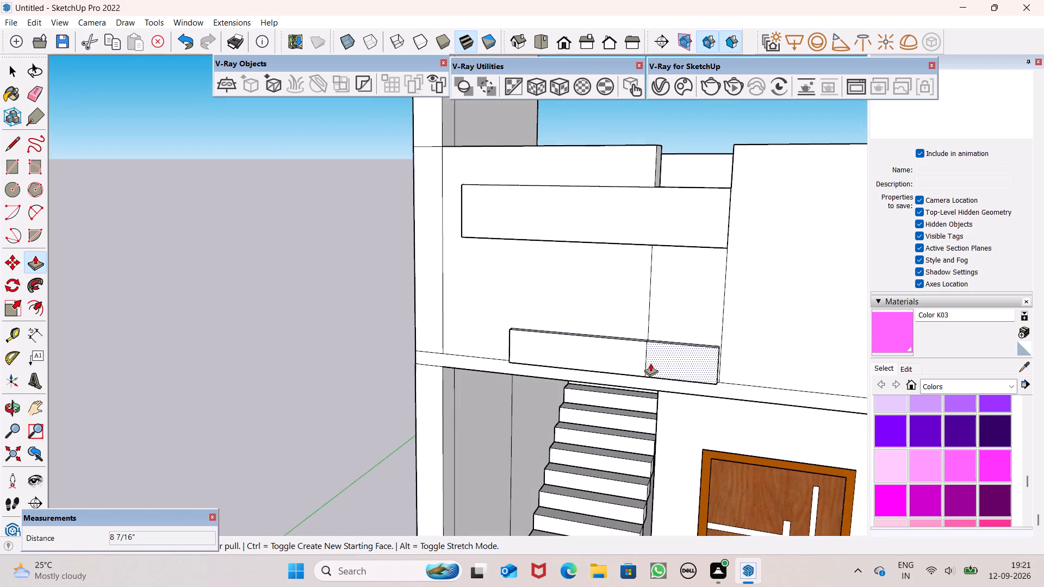
{"action": "scroll", "coordinate": [651, 363], "scroll_direction": "up", "scroll_amount": 4}
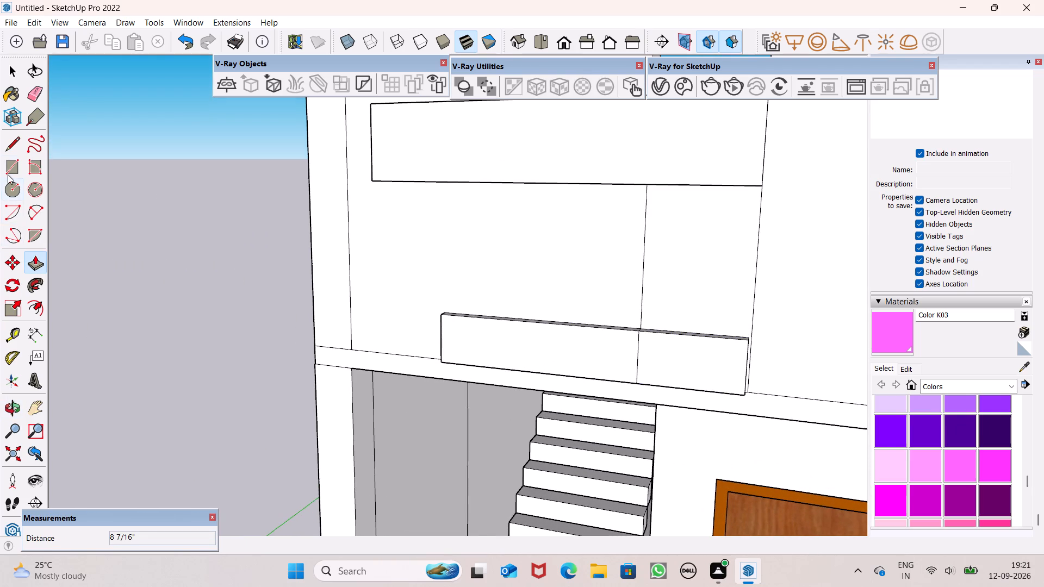
{"action": "left_click", "coordinate": [16, 173]}
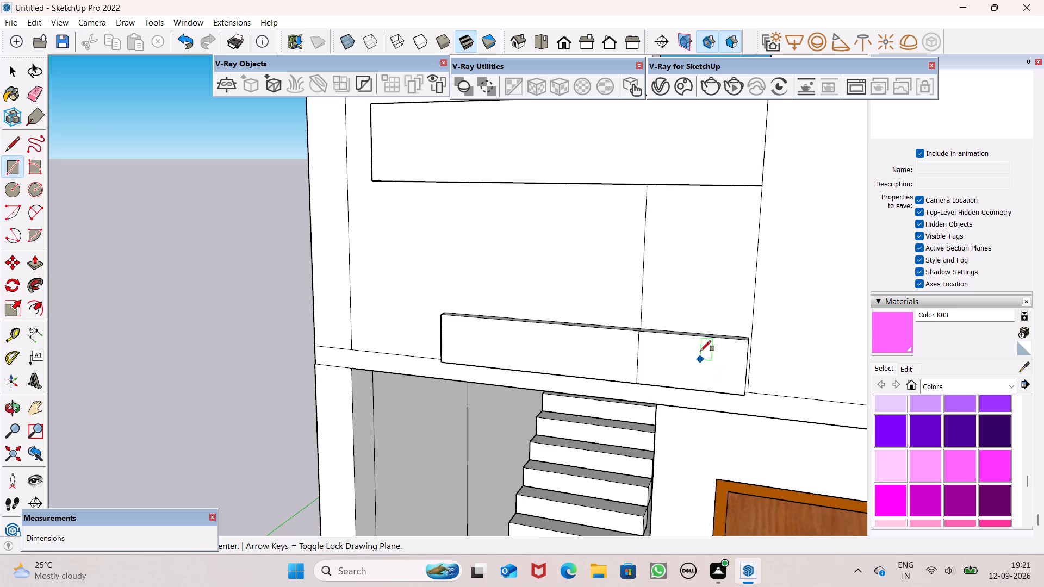
{"action": "scroll", "coordinate": [706, 337], "scroll_direction": "up", "scroll_amount": 3}
{"action": "scroll", "coordinate": [744, 355], "scroll_direction": "down", "scroll_amount": 7}
{"action": "middle_click_drag", "start_coordinate": [762, 386], "coordinate": [631, 481]}
{"action": "scroll", "coordinate": [700, 413], "scroll_direction": "up", "scroll_amount": 7}
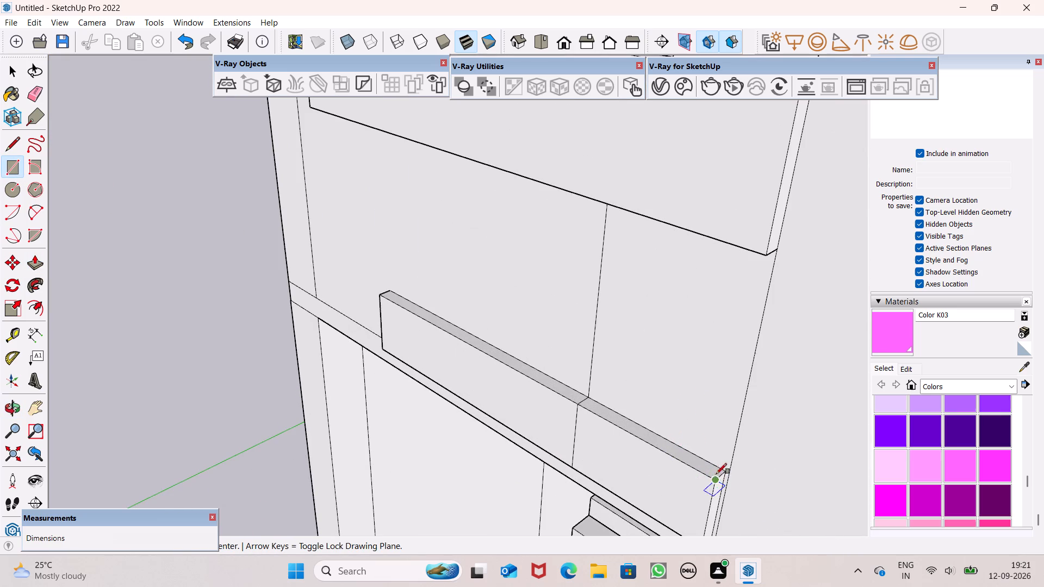
{"action": "left_click_drag", "start_coordinate": [721, 471], "coordinate": [715, 469]}
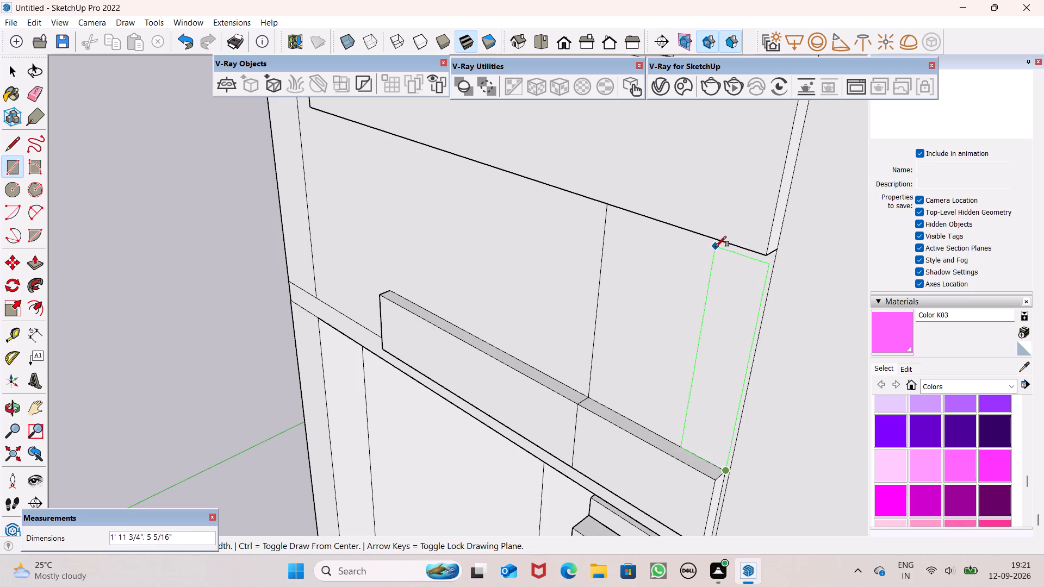
{"action": "scroll", "coordinate": [753, 269], "scroll_direction": "up", "scroll_amount": 7}
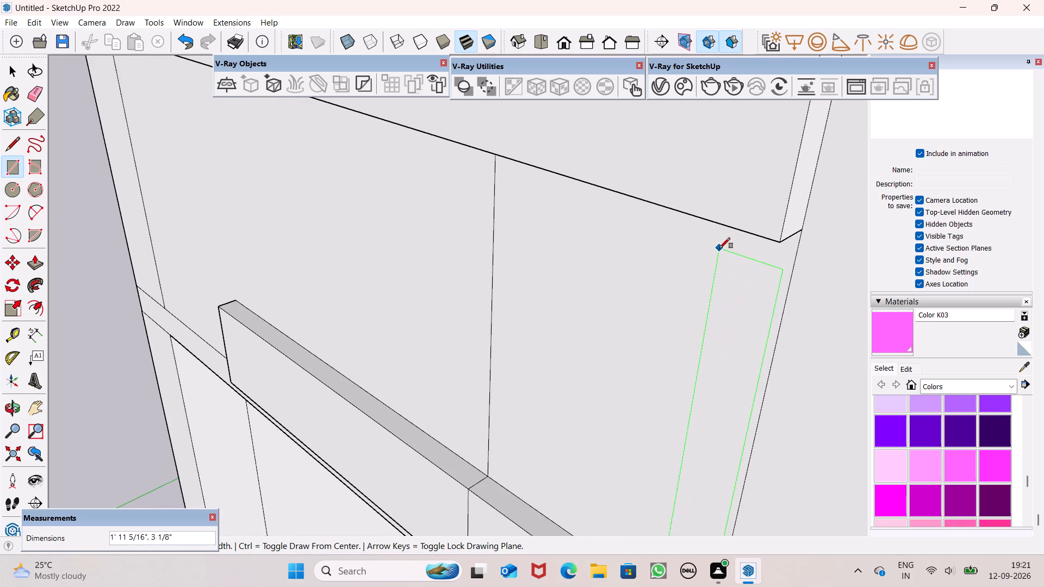
{"action": "left_click", "coordinate": [711, 246]}
{"action": "key", "text": "space"}
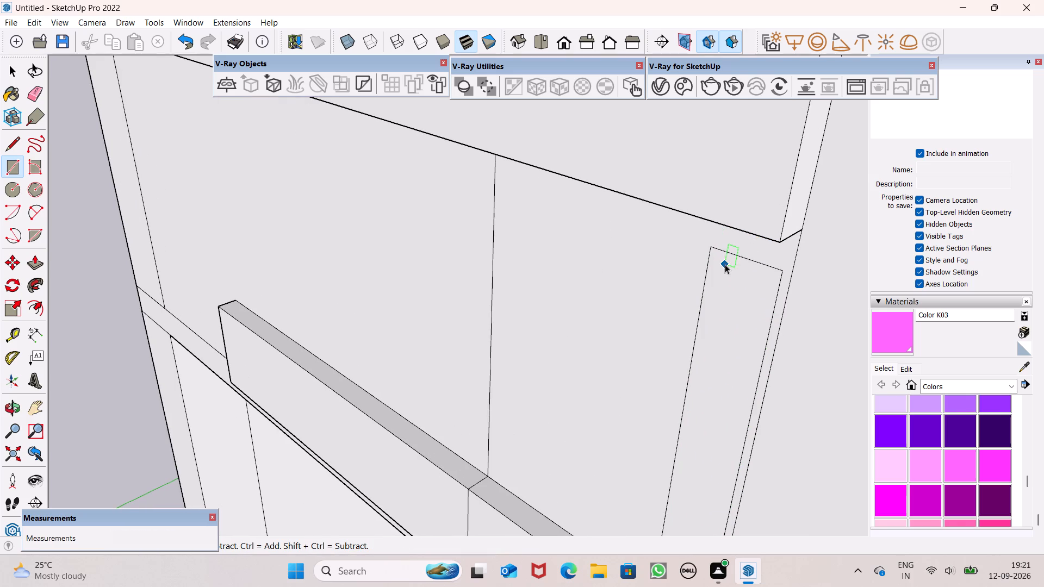
Pull the narrow upright rectangle out 2", level with the lower raised strip.
{"action": "scroll", "coordinate": [725, 264], "scroll_direction": "down", "scroll_amount": 7}
{"action": "middle_click_drag", "start_coordinate": [738, 459], "coordinate": [842, 448]}
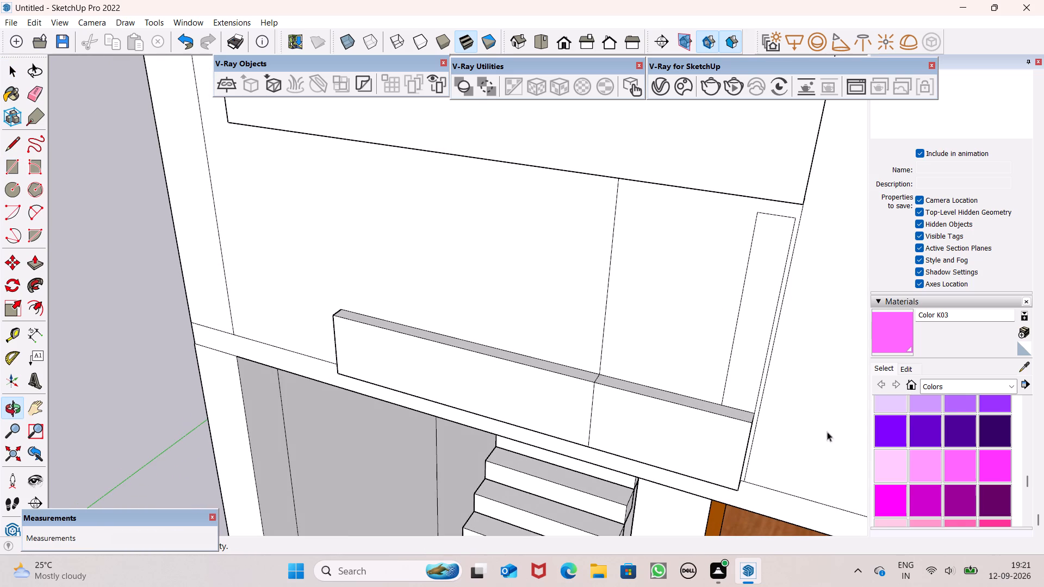
{"action": "left_click", "coordinate": [33, 264]}
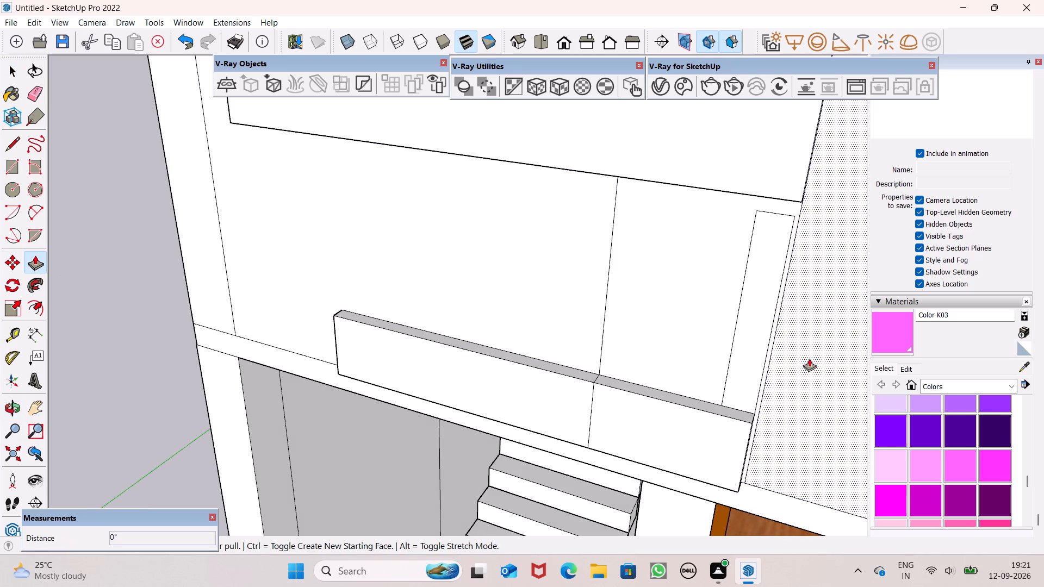
{"action": "left_click_drag", "start_coordinate": [753, 354], "coordinate": [729, 379]}
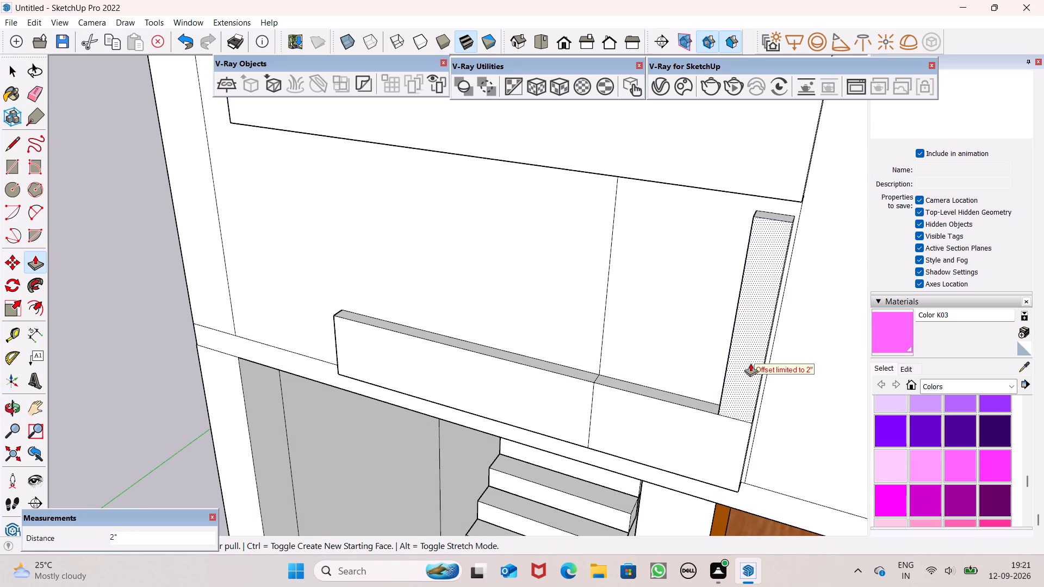
Extend the raised upright about 2 1/8" up to the upper panel and about 7/16" sideways to the notch's far line.
{"action": "middle_click_drag", "start_coordinate": [750, 361], "coordinate": [564, 386]}
{"action": "scroll", "coordinate": [699, 288], "scroll_direction": "up", "scroll_amount": 12}
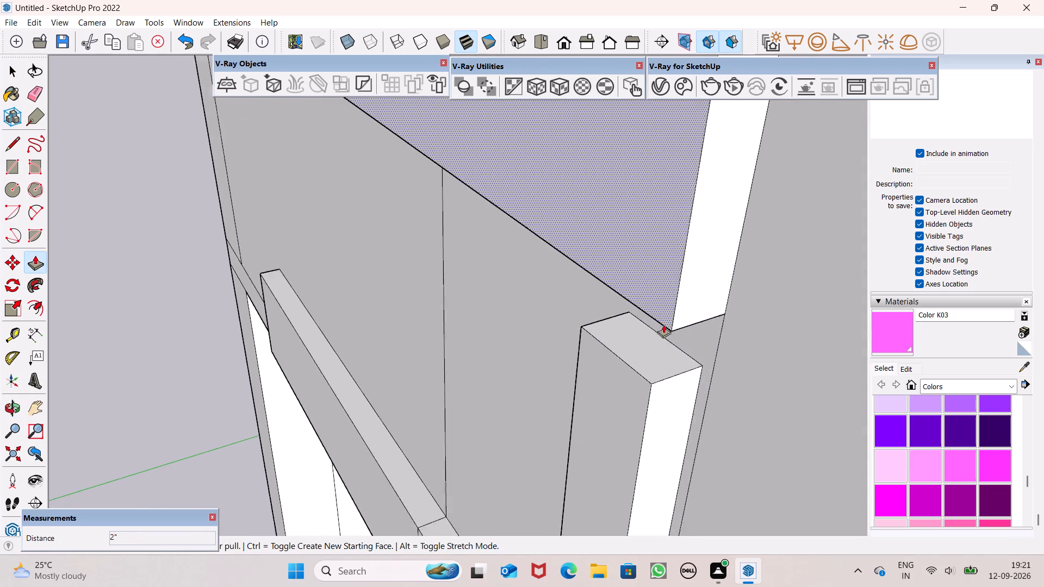
{"action": "scroll", "coordinate": [663, 324], "scroll_direction": "up", "scroll_amount": 3}
{"action": "left_click_drag", "start_coordinate": [647, 364], "coordinate": [665, 328]}
{"action": "scroll", "coordinate": [703, 339], "scroll_direction": "down", "scroll_amount": 7}
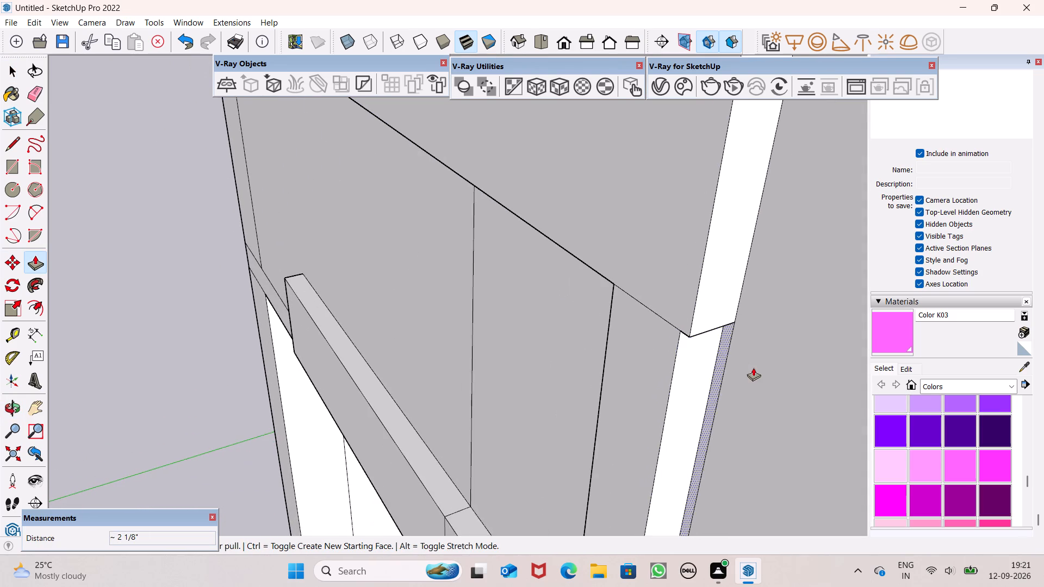
{"action": "scroll", "coordinate": [753, 352], "scroll_direction": "down", "scroll_amount": 7}
{"action": "scroll", "coordinate": [726, 398], "scroll_direction": "up", "scroll_amount": 7}
{"action": "left_click_drag", "start_coordinate": [715, 378], "coordinate": [735, 382]}
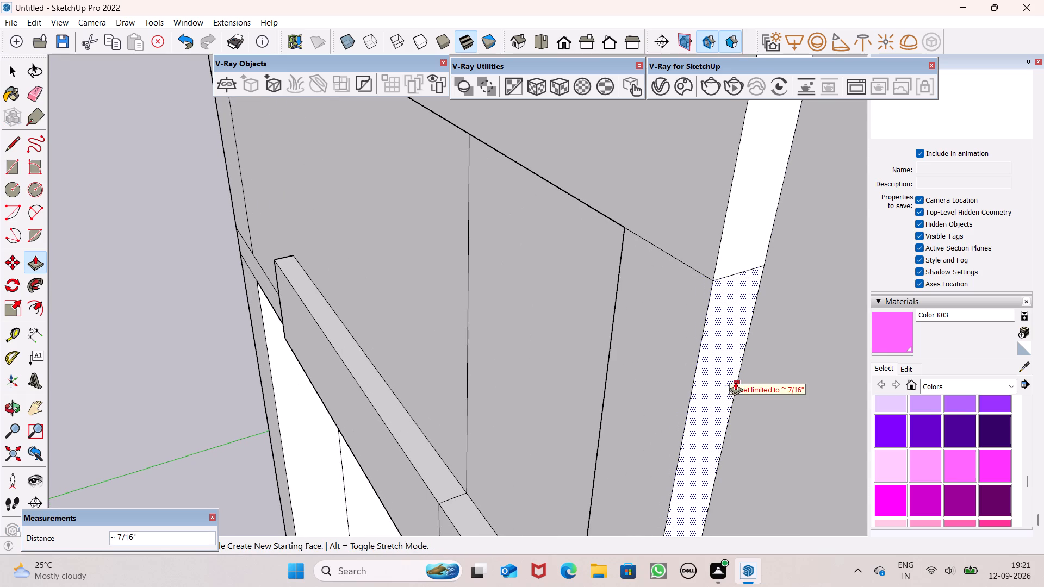
{"action": "left_click_drag", "start_coordinate": [735, 382], "coordinate": [736, 382]}
Extend the lower raised strip's end about 7/16" so it sits flush with the upright's outer side.
{"action": "scroll", "coordinate": [721, 310], "scroll_direction": "down", "scroll_amount": 16}
{"action": "middle_click_drag", "start_coordinate": [772, 338], "coordinate": [818, 360]}
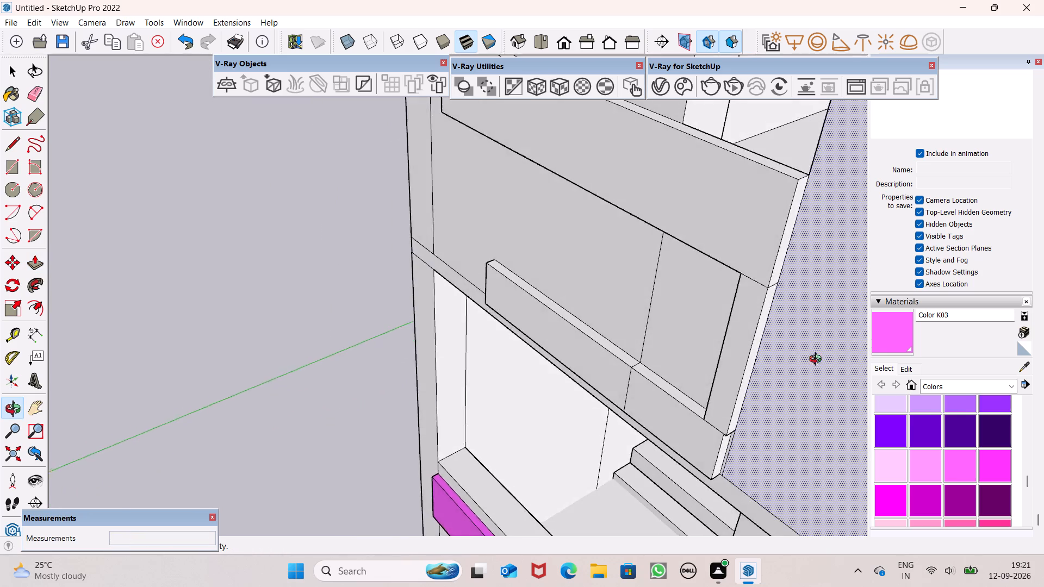
{"action": "middle_click_drag", "start_coordinate": [818, 360], "coordinate": [849, 346]}
{"action": "middle_click_drag", "start_coordinate": [766, 396], "coordinate": [787, 396]}
{"action": "scroll", "coordinate": [762, 405], "scroll_direction": "up", "scroll_amount": 7}
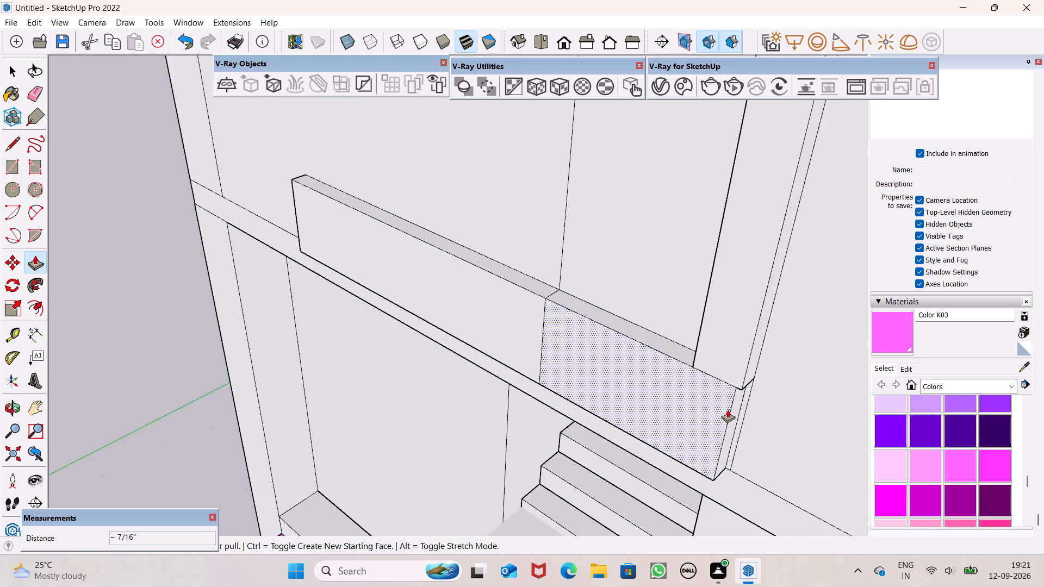
{"action": "scroll", "coordinate": [750, 398], "scroll_direction": "up", "scroll_amount": 7}
{"action": "middle_click_drag", "start_coordinate": [760, 428], "coordinate": [716, 380]}
{"action": "scroll", "coordinate": [743, 344], "scroll_direction": "down", "scroll_amount": 7}
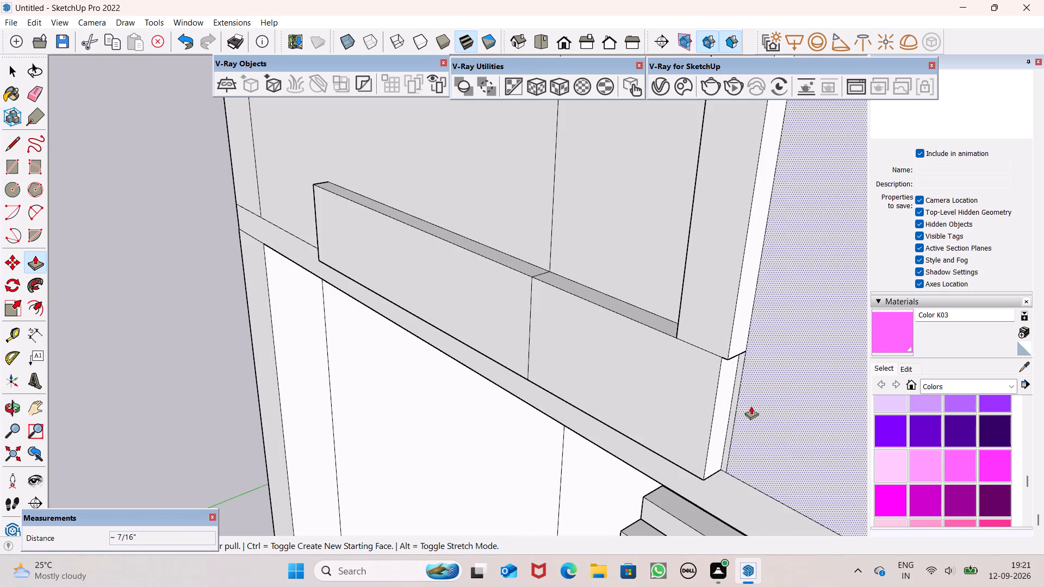
{"action": "left_click_drag", "start_coordinate": [723, 404], "coordinate": [729, 404]}
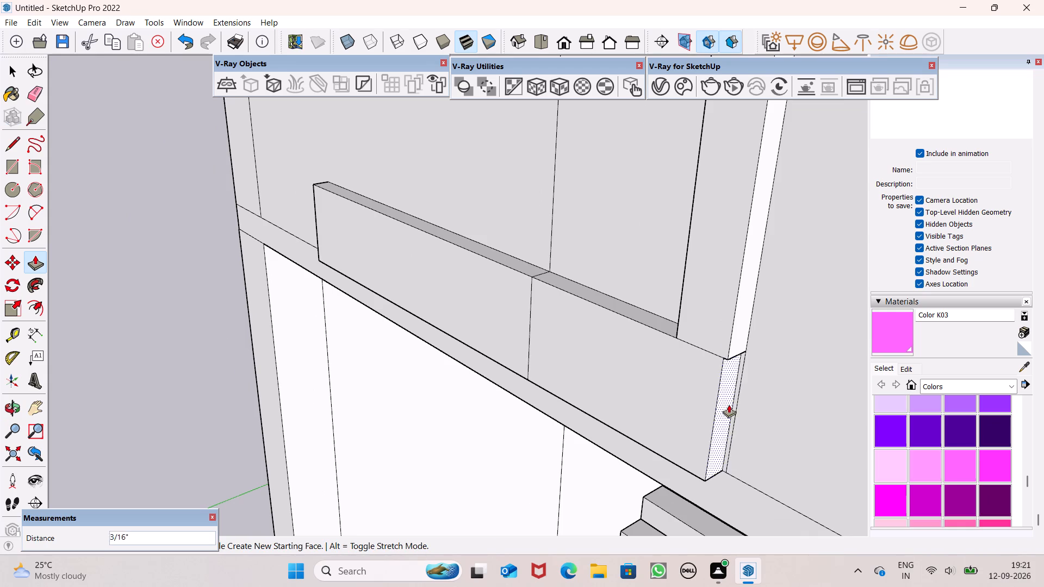
{"action": "left_click_drag", "start_coordinate": [729, 404], "coordinate": [729, 348]}
Widen the raised upright by pulling its inner side about 1' 2 7/16" toward the stairs, near the notch's near line.
{"action": "scroll", "coordinate": [726, 361], "scroll_direction": "down", "scroll_amount": 5}
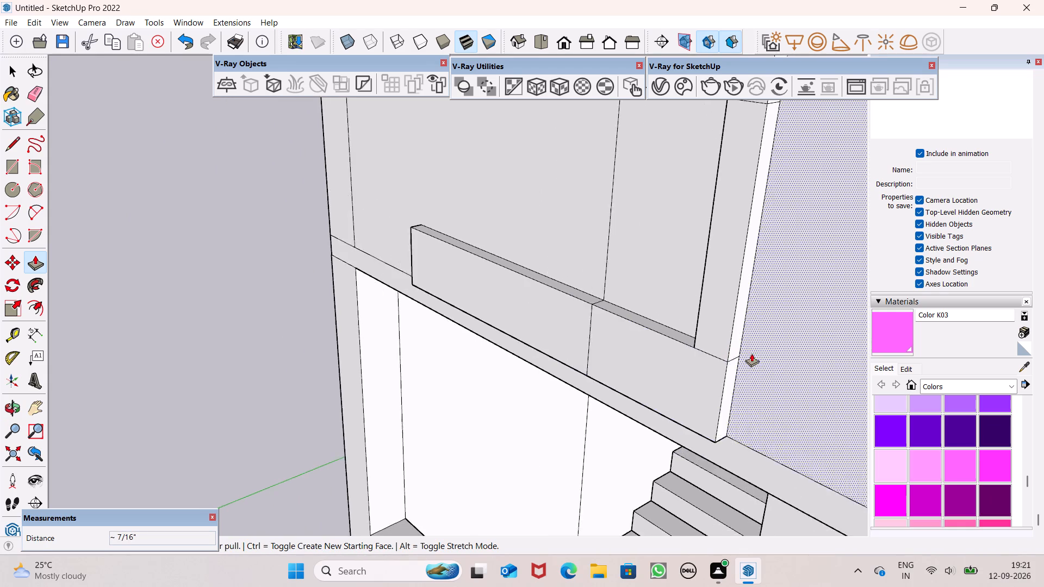
{"action": "scroll", "coordinate": [753, 353], "scroll_direction": "down", "scroll_amount": 7}
{"action": "middle_click_drag", "start_coordinate": [752, 357], "coordinate": [944, 328]}
{"action": "scroll", "coordinate": [756, 249], "scroll_direction": "up", "scroll_amount": 6}
{"action": "scroll", "coordinate": [652, 233], "scroll_direction": "down", "scroll_amount": 14}
{"action": "middle_click_drag", "start_coordinate": [667, 258], "coordinate": [774, 279]}
{"action": "scroll", "coordinate": [646, 189], "scroll_direction": "up", "scroll_amount": 7}
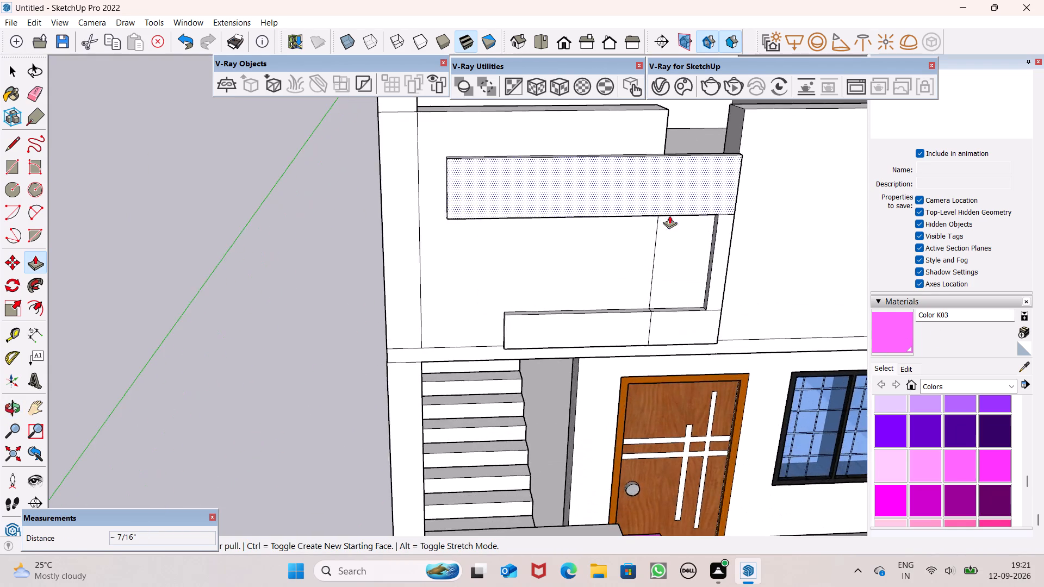
{"action": "scroll", "coordinate": [670, 221], "scroll_direction": "up", "scroll_amount": 7}
{"action": "left_click_drag", "start_coordinate": [749, 298], "coordinate": [637, 301]}
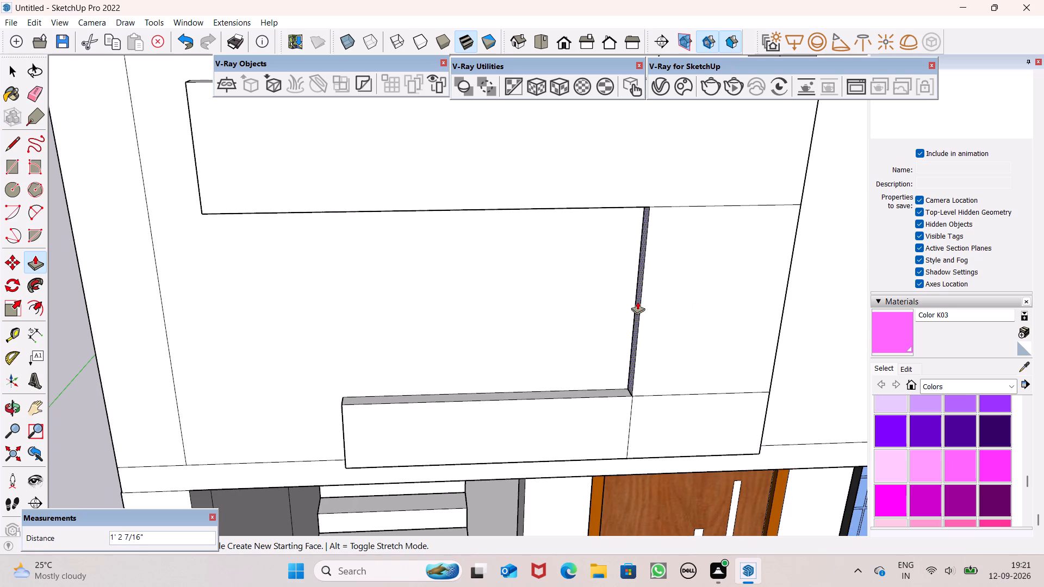
{"action": "left_click_drag", "start_coordinate": [637, 301], "coordinate": [636, 301]}
{"action": "scroll", "coordinate": [643, 251], "scroll_direction": "down", "scroll_amount": 7}
{"action": "key", "text": "space"}
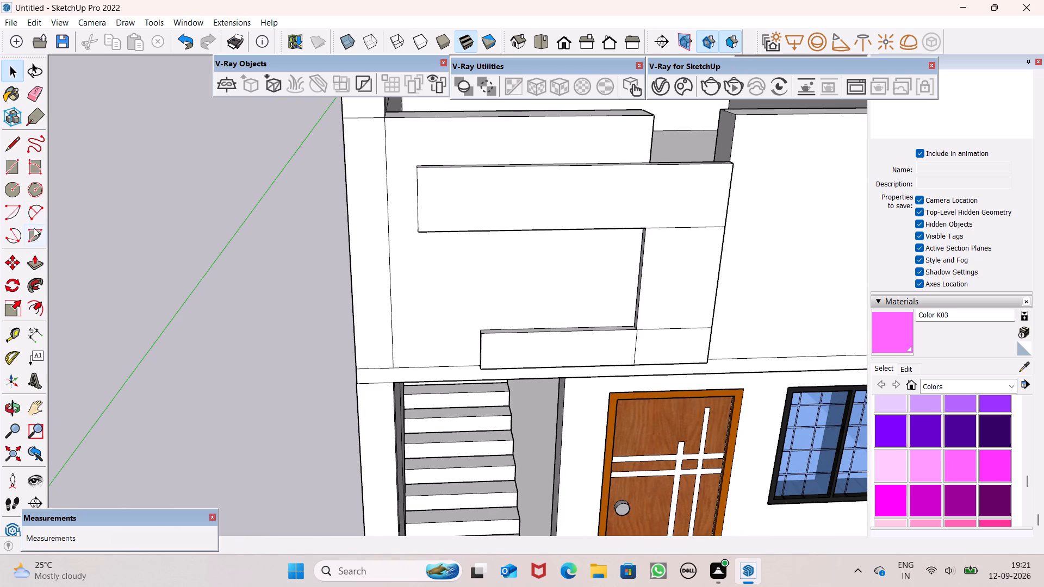
Erase the seam lines on the raised front faces where the upright meets the lower strip and the upper panel.
{"action": "left_click_drag", "start_coordinate": [34, 97], "coordinate": [39, 107]}
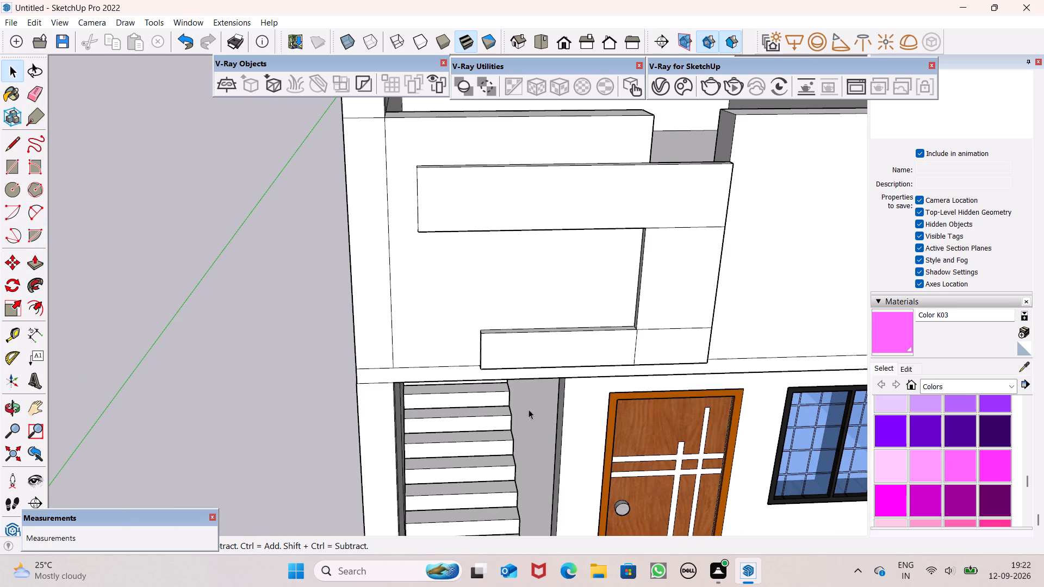
{"action": "left_click", "coordinate": [32, 93]}
{"action": "left_click_drag", "start_coordinate": [647, 338], "coordinate": [632, 347]}
{"action": "left_click_drag", "start_coordinate": [672, 324], "coordinate": [668, 337]}
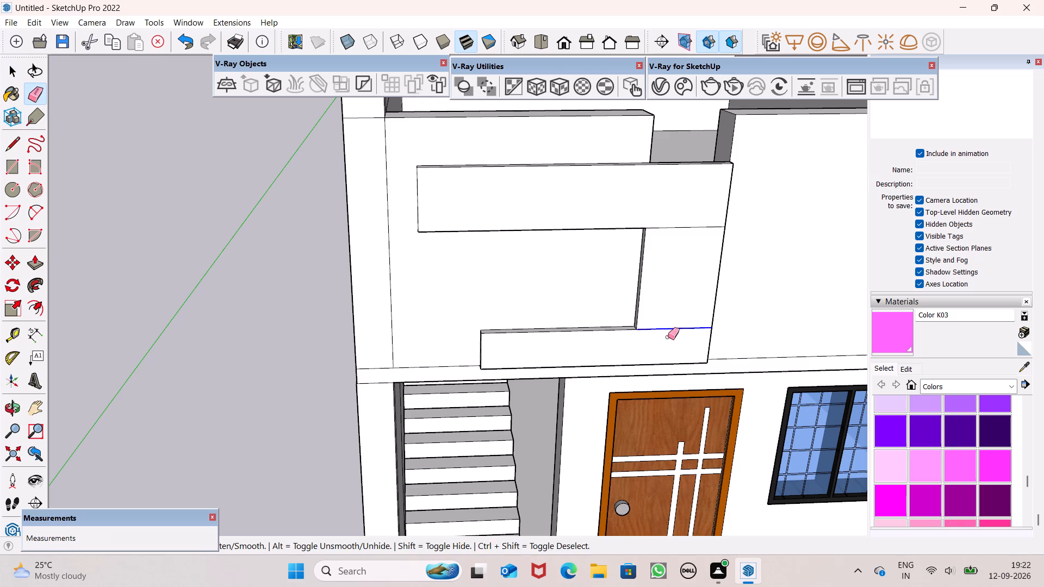
{"action": "left_click_drag", "start_coordinate": [668, 337], "coordinate": [668, 340]}
{"action": "left_click", "coordinate": [680, 230]}
{"action": "left_click_drag", "start_coordinate": [680, 230], "coordinate": [679, 231]}
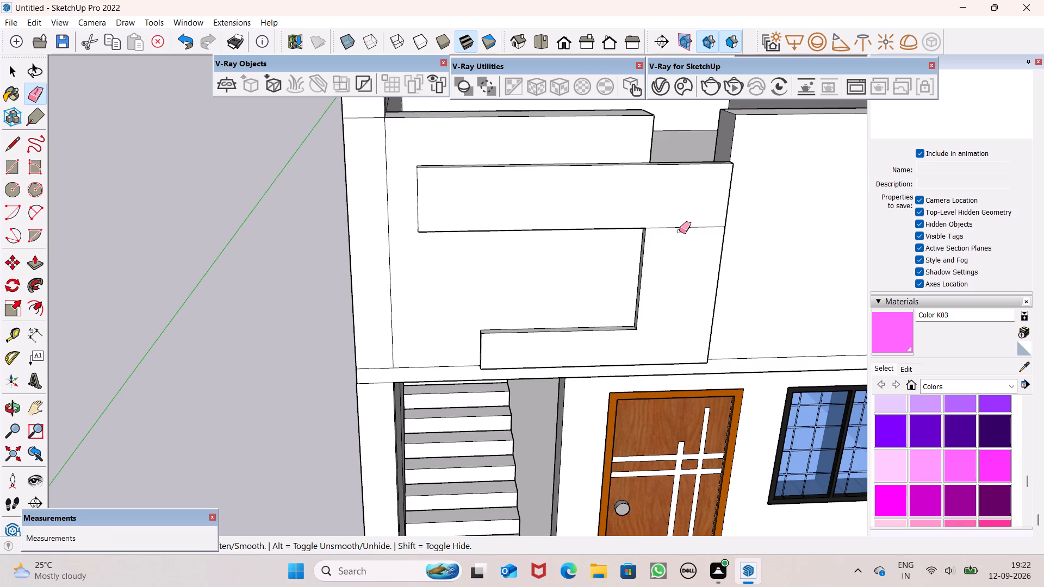
{"action": "left_click_drag", "start_coordinate": [679, 231], "coordinate": [679, 235]}
{"action": "left_click_drag", "start_coordinate": [679, 227], "coordinate": [675, 243]}
{"action": "scroll", "coordinate": [680, 287], "scroll_direction": "down", "scroll_amount": 12}
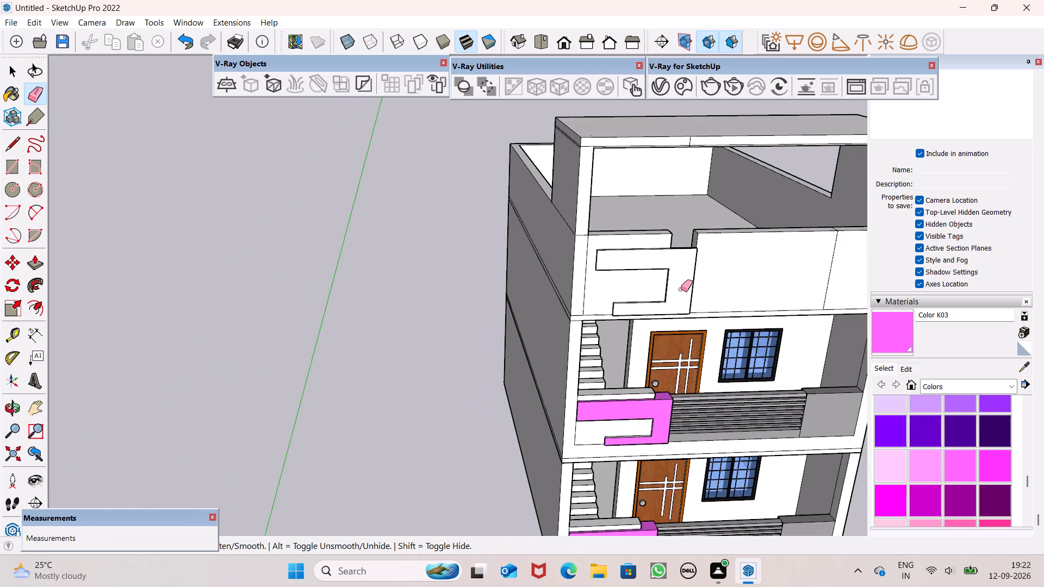
{"action": "middle_click_drag", "start_coordinate": [694, 317], "coordinate": [580, 384]}
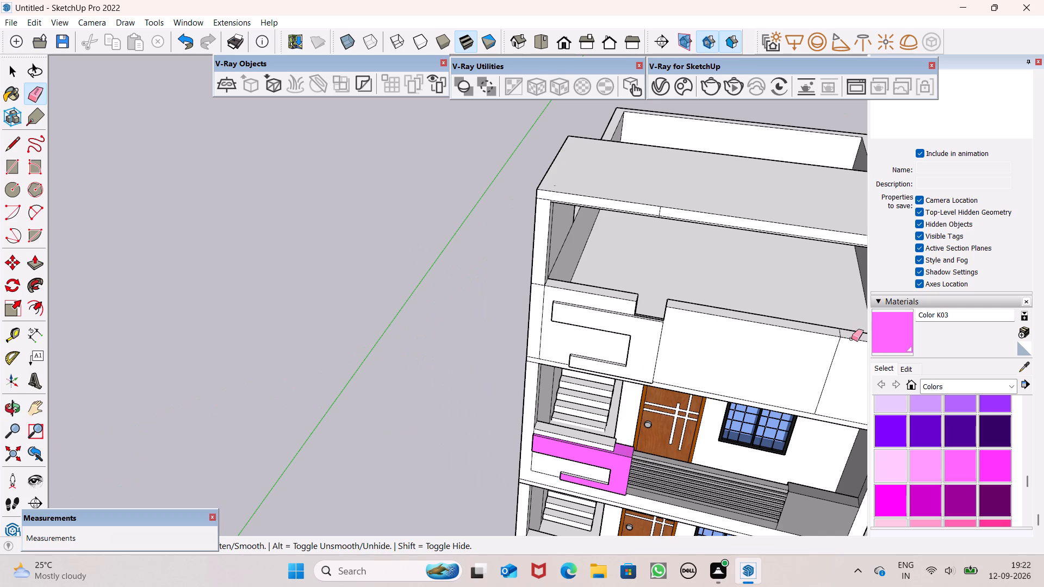
Paint the front face of the raised C-shaped panel on the roof parapet with Color K03.
{"action": "left_click", "coordinate": [894, 334]}
{"action": "left_click", "coordinate": [630, 342]}
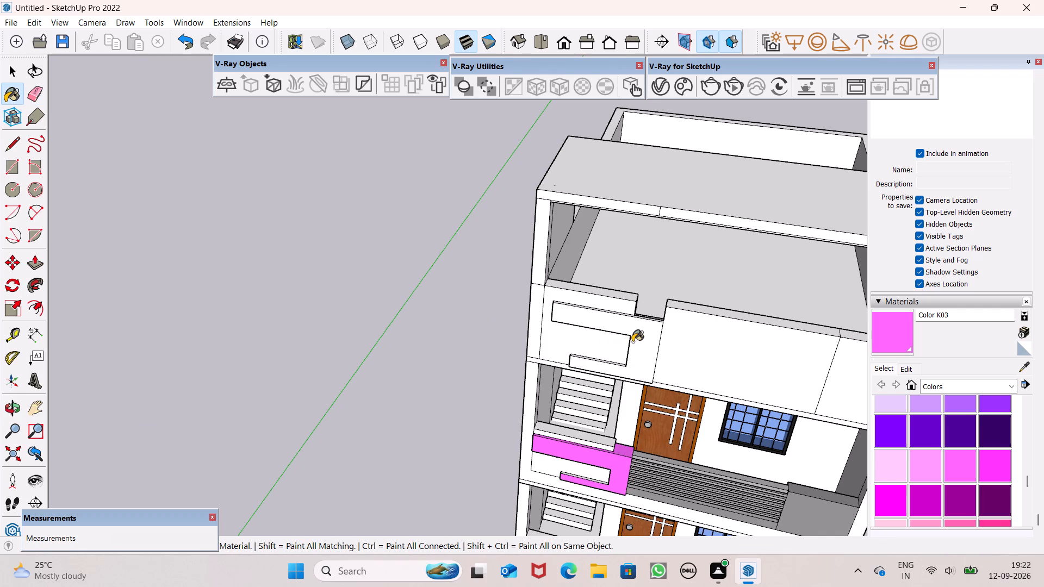
{"action": "left_click", "coordinate": [635, 342]}
{"action": "scroll", "coordinate": [617, 356], "scroll_direction": "down", "scroll_amount": 5}
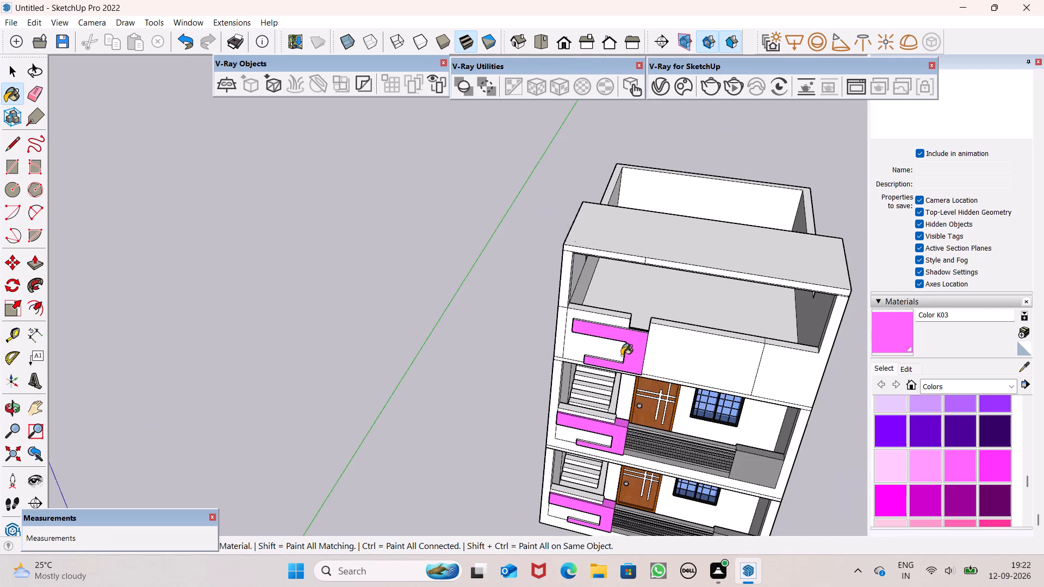
Paint the top of the raised panel's lower strip and the upright's inner side face with Color K03.
{"action": "middle_click_drag", "start_coordinate": [642, 408], "coordinate": [572, 476]}
{"action": "scroll", "coordinate": [577, 415], "scroll_direction": "up", "scroll_amount": 8}
{"action": "scroll", "coordinate": [615, 348], "scroll_direction": "up", "scroll_amount": 9}
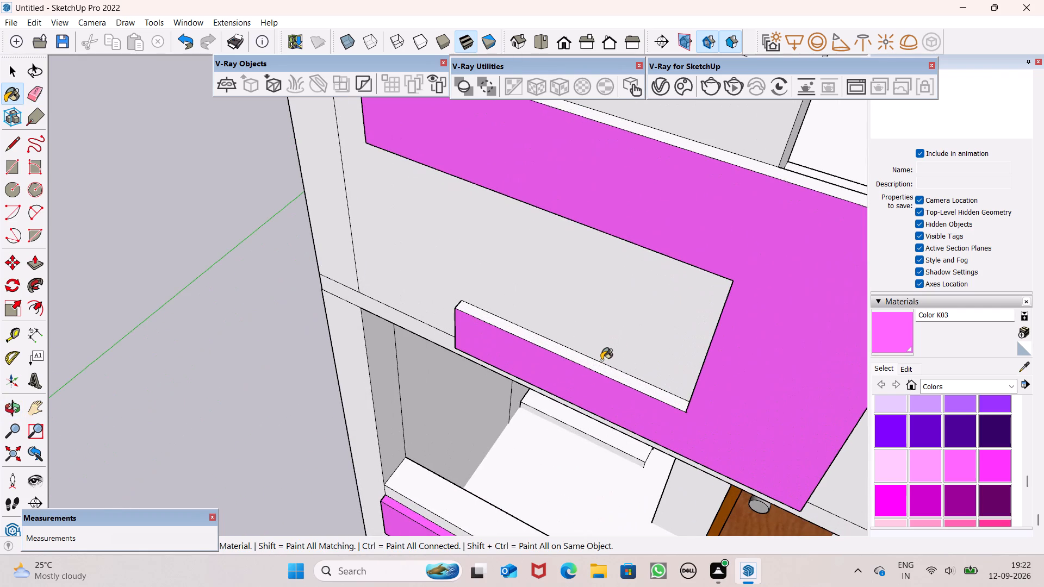
{"action": "left_click", "coordinate": [597, 364]}
{"action": "scroll", "coordinate": [681, 392], "scroll_direction": "up", "scroll_amount": 7}
{"action": "middle_click_drag", "start_coordinate": [736, 445], "coordinate": [838, 460]}
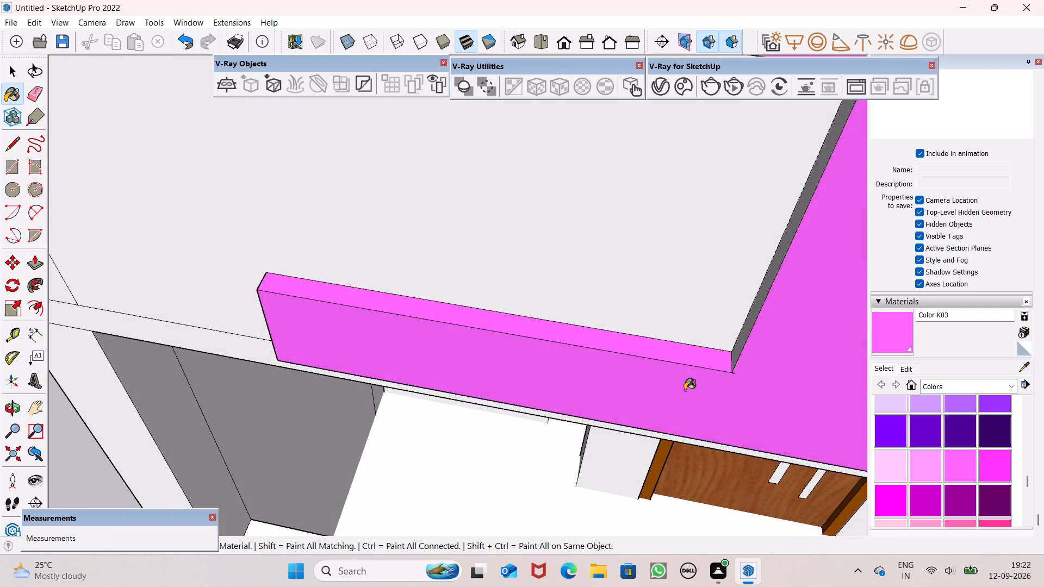
{"action": "scroll", "coordinate": [710, 374], "scroll_direction": "up", "scroll_amount": 8}
{"action": "left_click", "coordinate": [773, 334]}
{"action": "left_click", "coordinate": [768, 327]}
Paint the raised panel's top edge and the free ends of its upper and lower strips with Color K03.
{"action": "scroll", "coordinate": [782, 360], "scroll_direction": "down", "scroll_amount": 5}
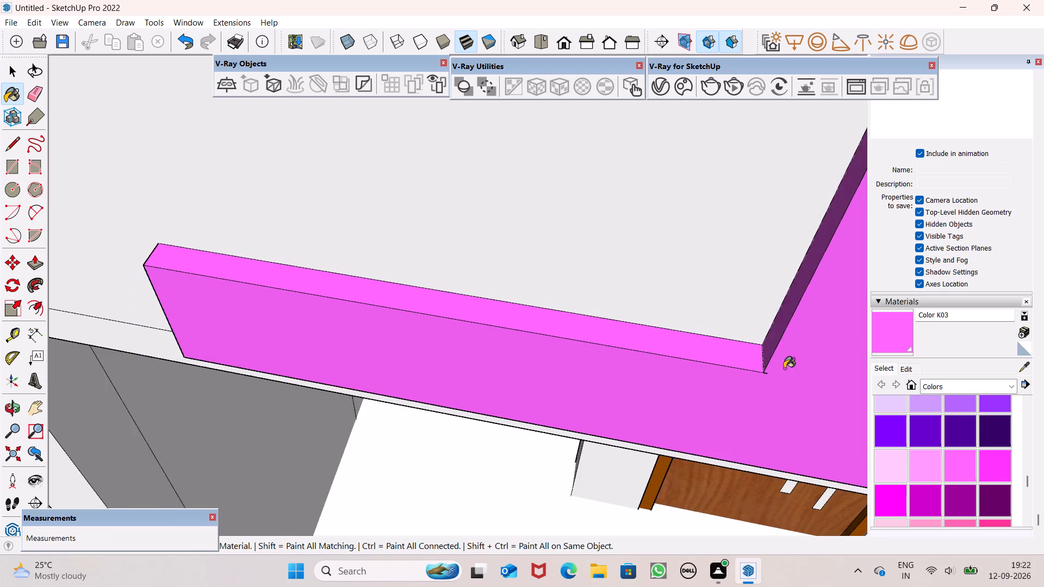
{"action": "scroll", "coordinate": [784, 369], "scroll_direction": "down", "scroll_amount": 9}
{"action": "middle_click_drag", "start_coordinate": [532, 401], "coordinate": [832, 376]}
{"action": "scroll", "coordinate": [655, 391], "scroll_direction": "down", "scroll_amount": 4}
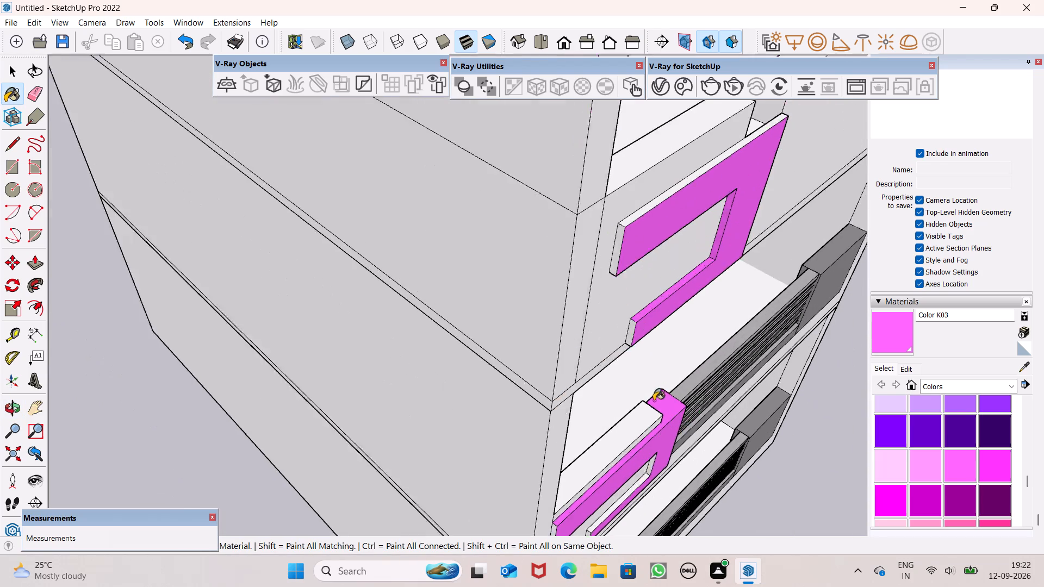
{"action": "scroll", "coordinate": [654, 401], "scroll_direction": "down", "scroll_amount": 3}
{"action": "scroll", "coordinate": [608, 357], "scroll_direction": "up", "scroll_amount": 3}
{"action": "scroll", "coordinate": [687, 321], "scroll_direction": "up", "scroll_amount": 4}
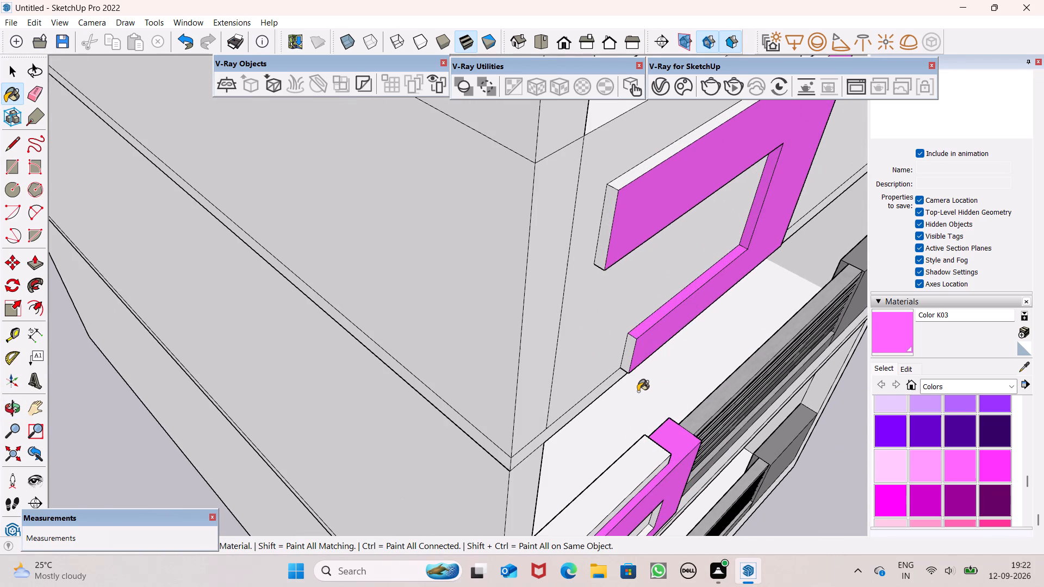
{"action": "scroll", "coordinate": [638, 375], "scroll_direction": "up", "scroll_amount": 7}
{"action": "scroll", "coordinate": [594, 523], "scroll_direction": "down", "scroll_amount": 7}
{"action": "scroll", "coordinate": [904, 586], "scroll_direction": "down", "scroll_amount": 14}
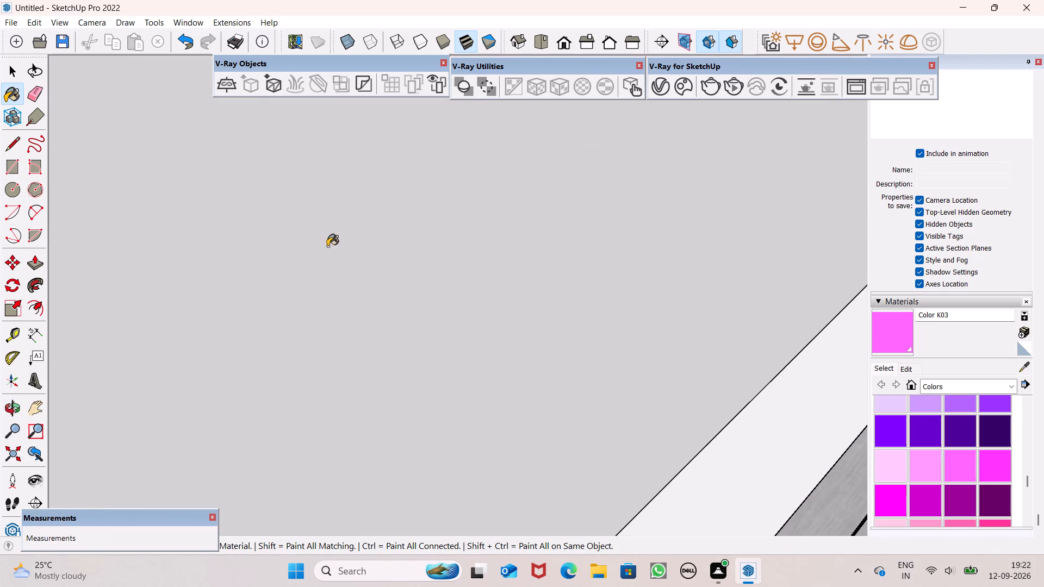
{"action": "scroll", "coordinate": [410, 290], "scroll_direction": "down", "scroll_amount": 20}
{"action": "scroll", "coordinate": [410, 290], "scroll_direction": "down", "scroll_amount": 20}
{"action": "scroll", "coordinate": [410, 290], "scroll_direction": "down", "scroll_amount": 14}
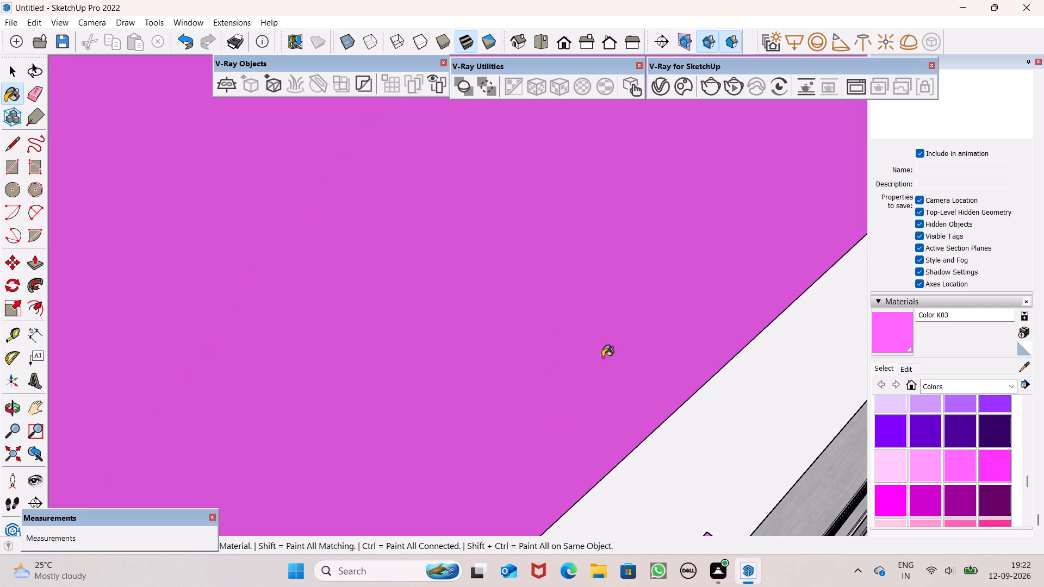
{"action": "scroll", "coordinate": [602, 357], "scroll_direction": "down", "scroll_amount": 20}
{"action": "scroll", "coordinate": [602, 357], "scroll_direction": "down", "scroll_amount": 5}
{"action": "scroll", "coordinate": [657, 367], "scroll_direction": "up", "scroll_amount": 8}
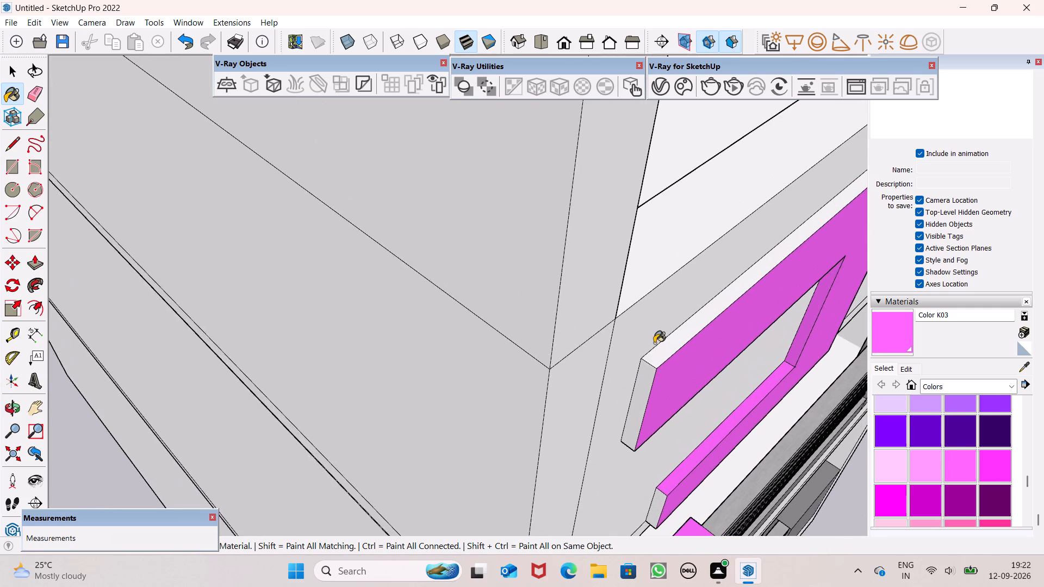
{"action": "scroll", "coordinate": [654, 342], "scroll_direction": "up", "scroll_amount": 5}
{"action": "left_click", "coordinate": [654, 367]}
{"action": "left_click", "coordinate": [641, 397]}
{"action": "scroll", "coordinate": [694, 360], "scroll_direction": "down", "scroll_amount": 7}
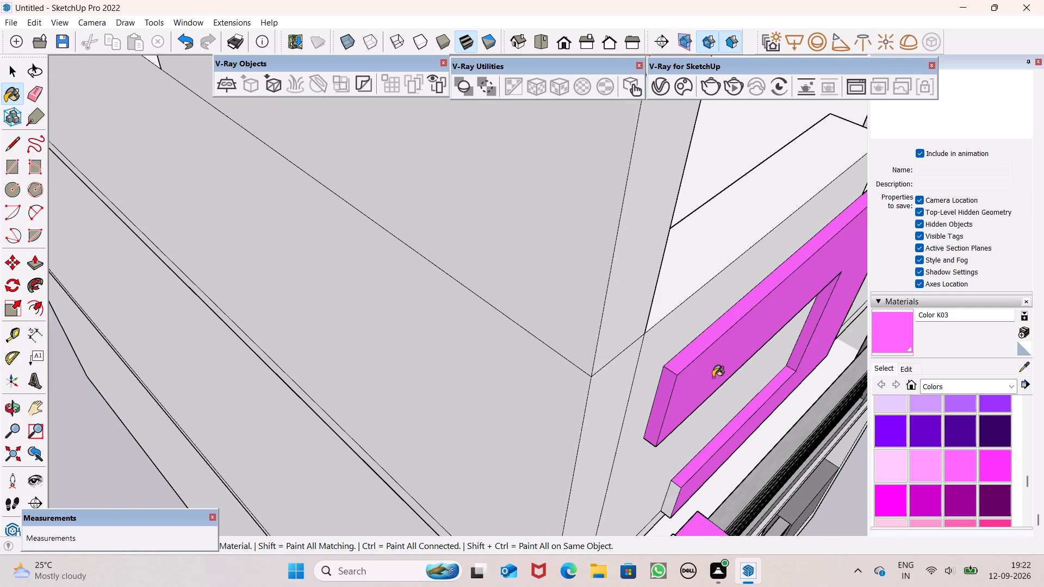
{"action": "scroll", "coordinate": [660, 518], "scroll_direction": "up", "scroll_amount": 7}
{"action": "left_click", "coordinate": [674, 484]}
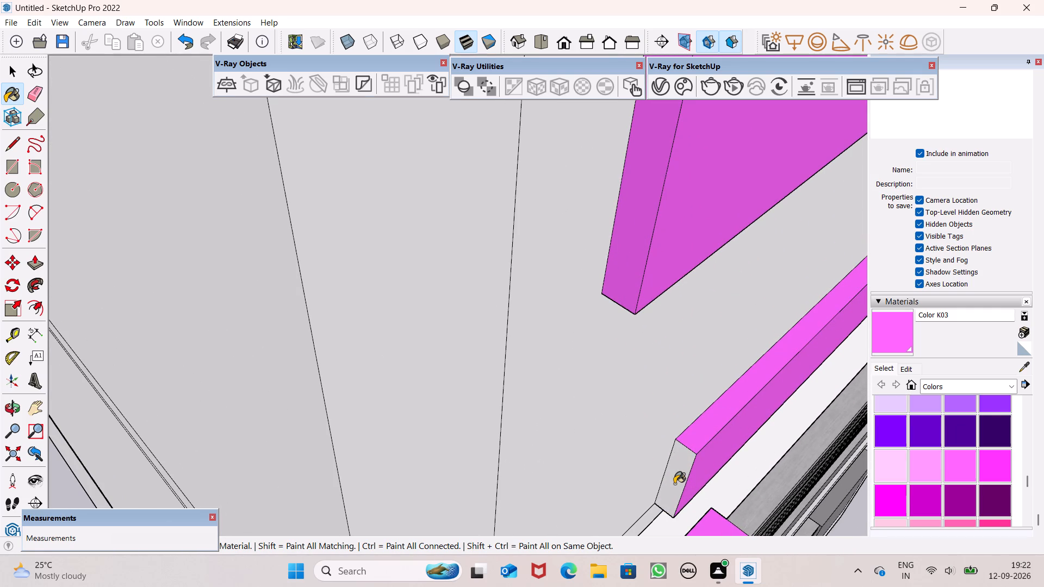
{"action": "scroll", "coordinate": [704, 446], "scroll_direction": "down", "scroll_amount": 20}
{"action": "scroll", "coordinate": [704, 446], "scroll_direction": "down", "scroll_amount": 3}
{"action": "key", "text": "space"}
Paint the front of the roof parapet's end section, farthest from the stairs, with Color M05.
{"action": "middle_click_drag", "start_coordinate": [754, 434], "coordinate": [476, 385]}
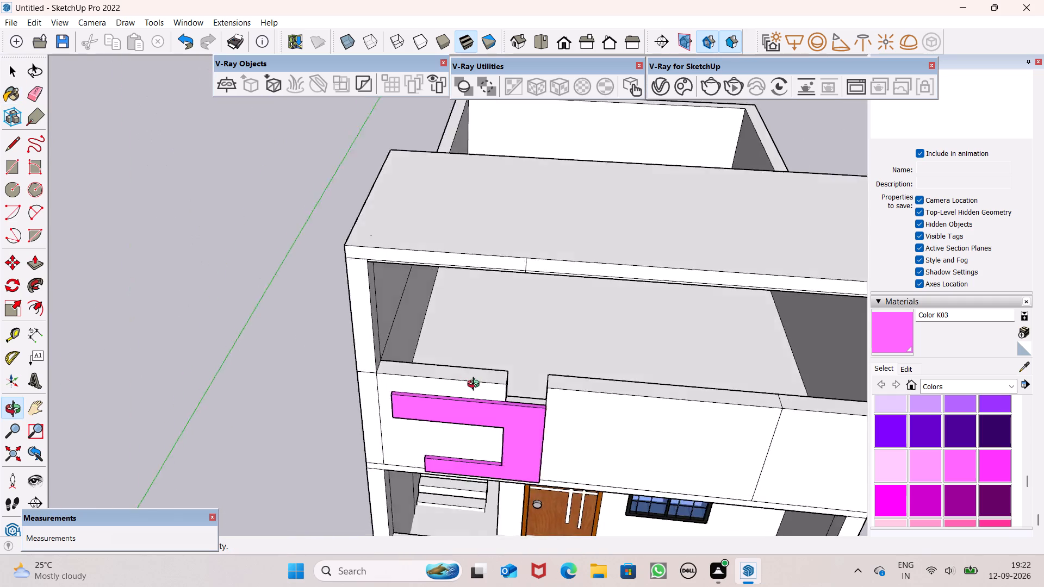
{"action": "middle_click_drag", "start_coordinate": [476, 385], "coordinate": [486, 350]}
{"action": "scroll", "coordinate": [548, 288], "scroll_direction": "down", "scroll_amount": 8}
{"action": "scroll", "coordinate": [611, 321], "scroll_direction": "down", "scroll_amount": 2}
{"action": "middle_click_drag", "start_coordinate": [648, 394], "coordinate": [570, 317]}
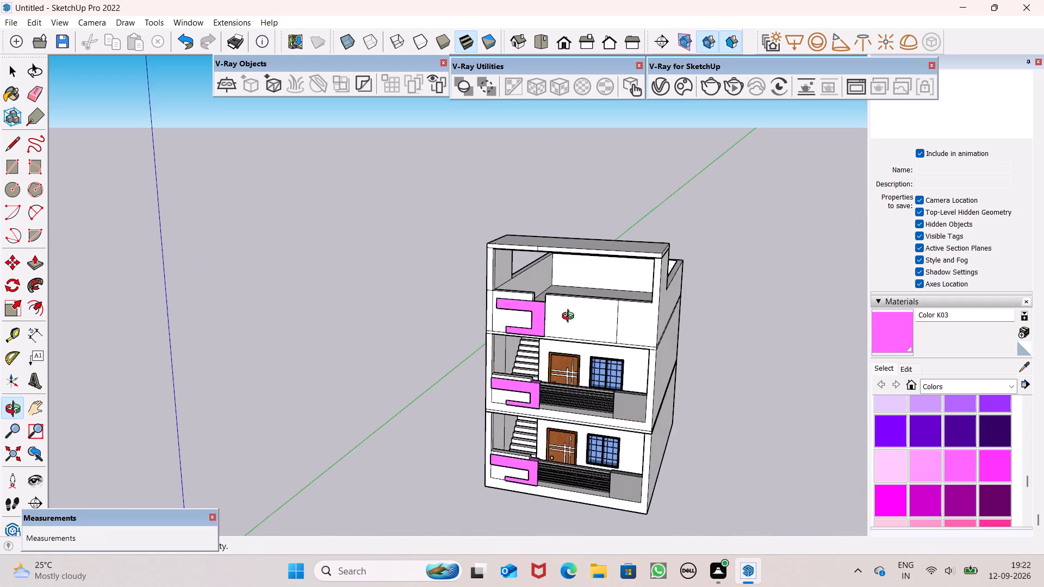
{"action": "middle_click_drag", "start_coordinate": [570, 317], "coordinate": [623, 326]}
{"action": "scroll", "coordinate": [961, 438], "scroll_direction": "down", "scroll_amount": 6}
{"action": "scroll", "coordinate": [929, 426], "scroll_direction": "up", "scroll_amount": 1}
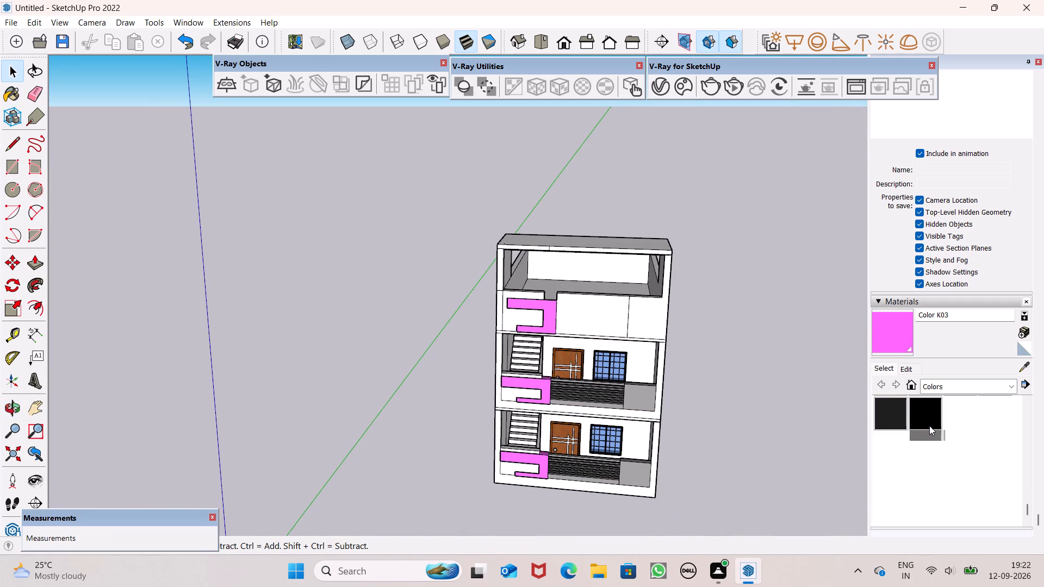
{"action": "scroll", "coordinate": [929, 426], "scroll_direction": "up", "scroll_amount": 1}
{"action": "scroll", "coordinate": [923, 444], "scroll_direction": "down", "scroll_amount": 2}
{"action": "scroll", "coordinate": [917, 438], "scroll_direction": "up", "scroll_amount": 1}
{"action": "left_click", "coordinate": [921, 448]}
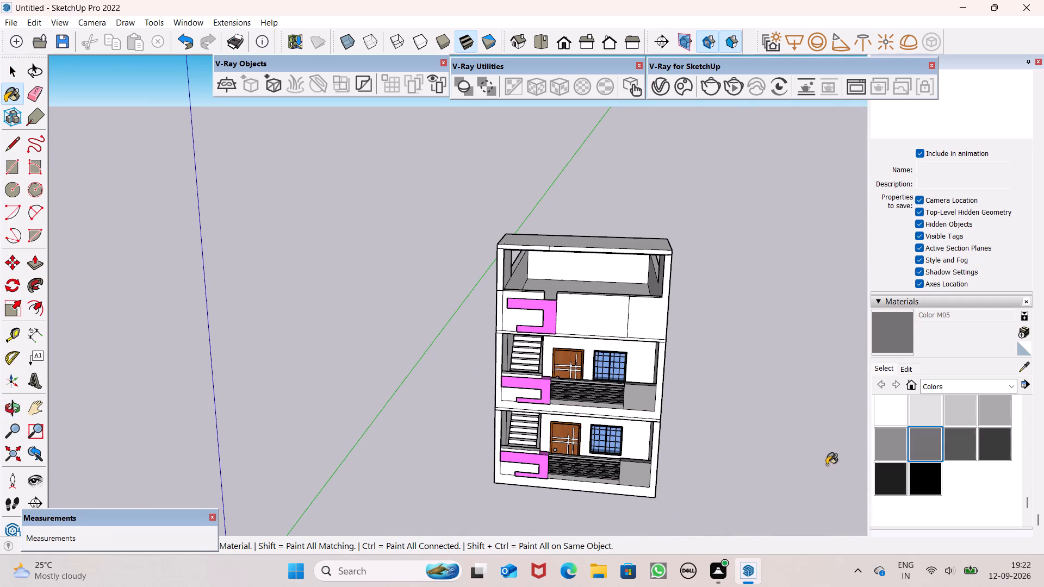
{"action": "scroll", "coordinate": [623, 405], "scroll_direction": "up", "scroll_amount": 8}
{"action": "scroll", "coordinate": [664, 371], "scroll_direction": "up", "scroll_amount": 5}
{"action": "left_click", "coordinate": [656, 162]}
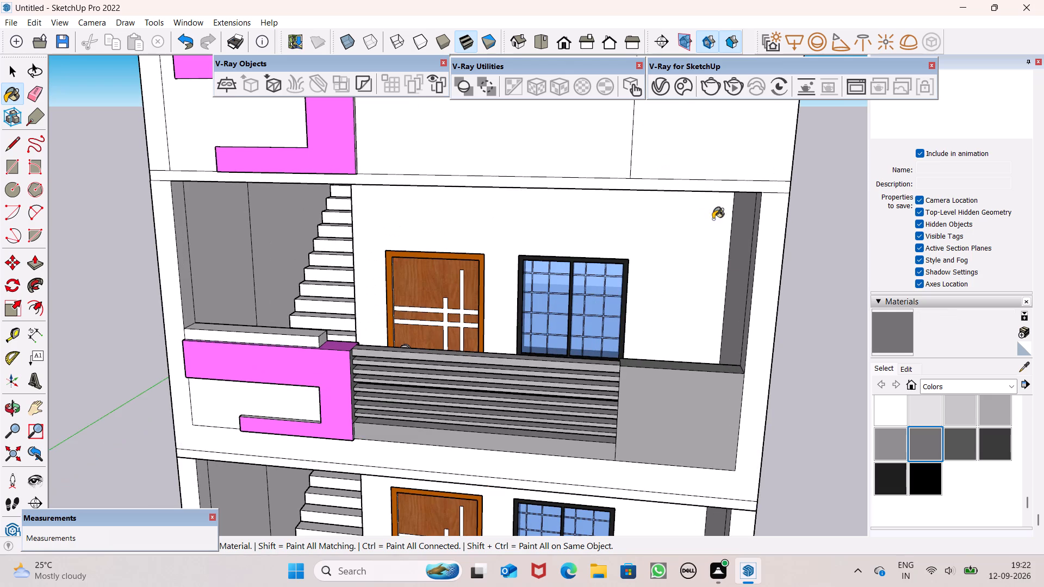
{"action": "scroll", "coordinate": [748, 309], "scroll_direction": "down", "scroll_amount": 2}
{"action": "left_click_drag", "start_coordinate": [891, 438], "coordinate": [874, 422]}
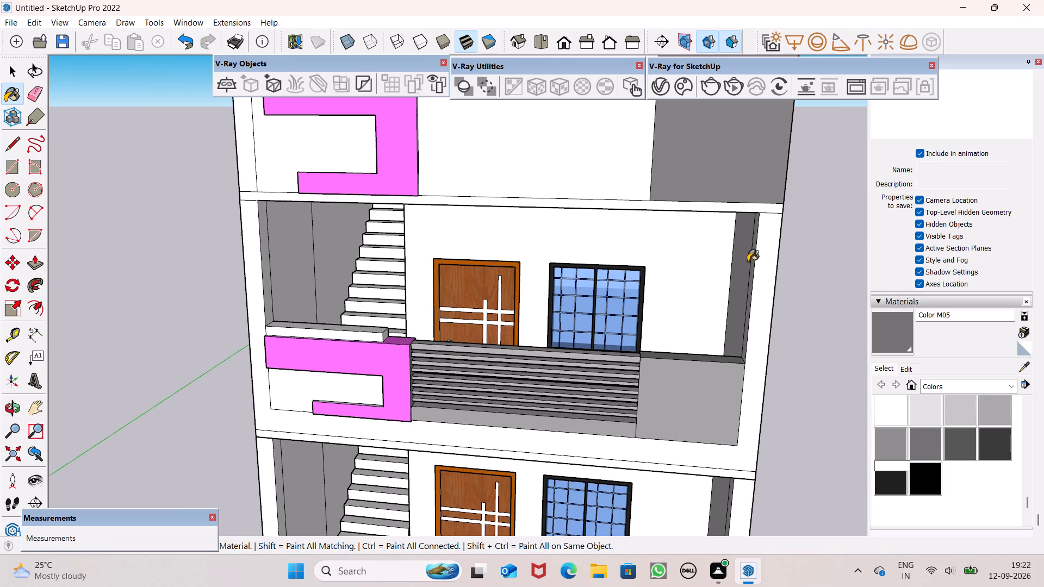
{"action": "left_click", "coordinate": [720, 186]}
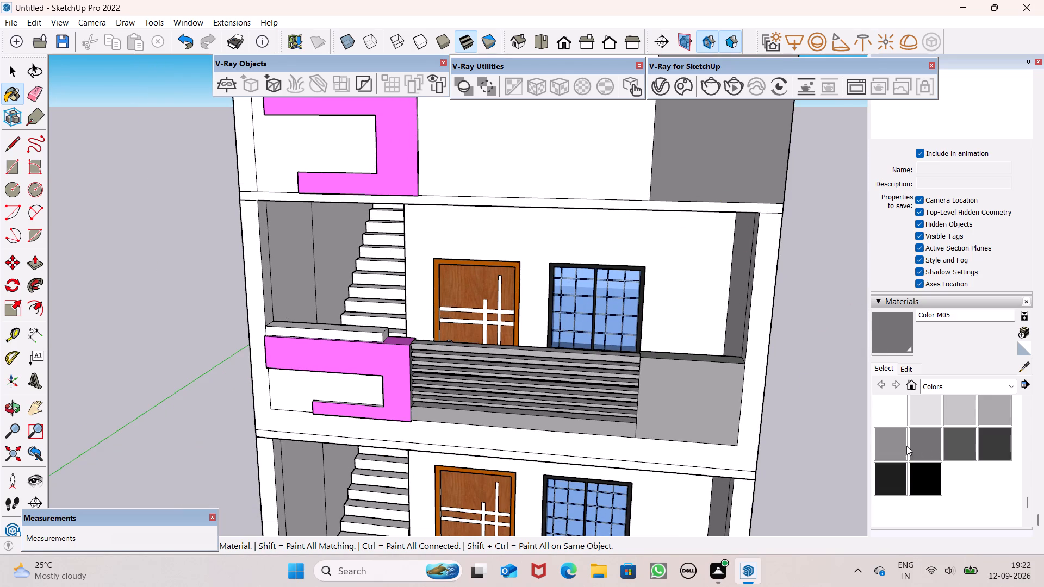
Paint the front of the roof parapet's end section, farthest from the stairs, with Color M04.
{"action": "left_click", "coordinate": [898, 445]}
{"action": "left_click", "coordinate": [700, 145]}
{"action": "scroll", "coordinate": [781, 269], "scroll_direction": "down", "scroll_amount": 5}
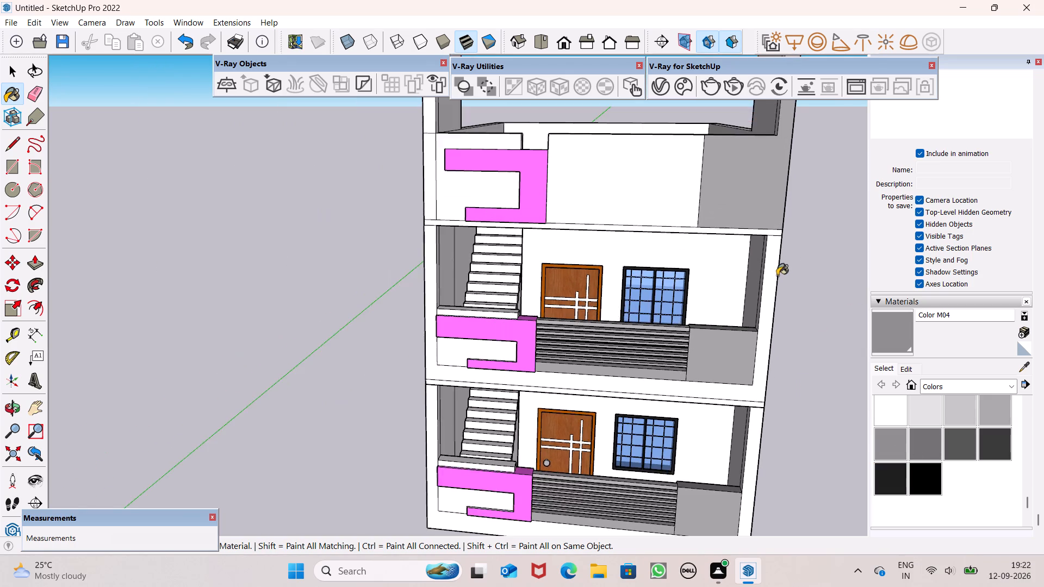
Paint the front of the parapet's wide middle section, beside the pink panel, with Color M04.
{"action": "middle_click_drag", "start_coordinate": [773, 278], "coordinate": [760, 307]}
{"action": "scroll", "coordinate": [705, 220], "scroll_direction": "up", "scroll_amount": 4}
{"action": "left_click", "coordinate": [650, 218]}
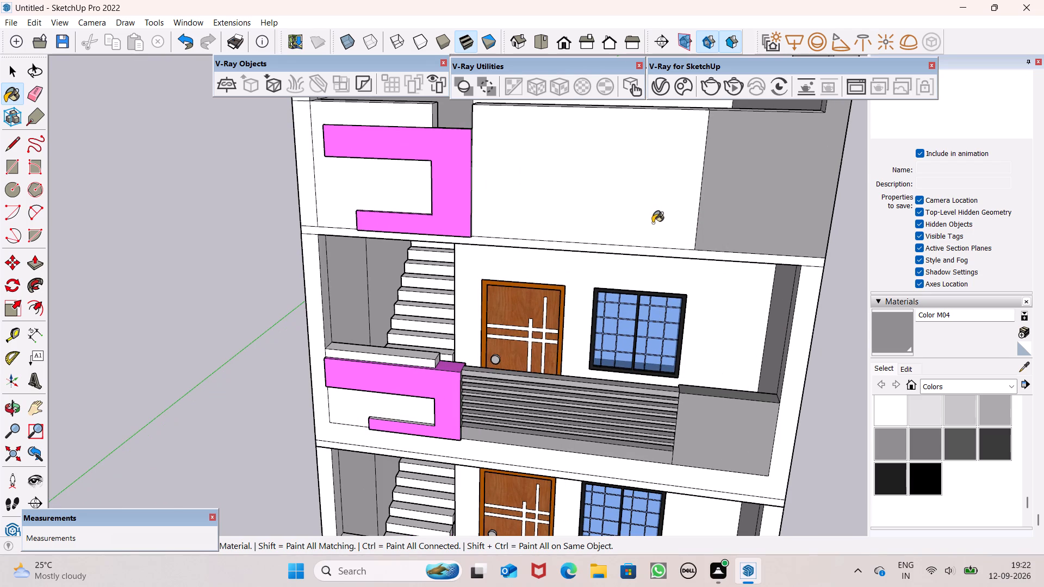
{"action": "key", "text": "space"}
Examine the painted roof parapet against the lower balconies from several angles.
{"action": "scroll", "coordinate": [731, 245], "scroll_direction": "down", "scroll_amount": 11}
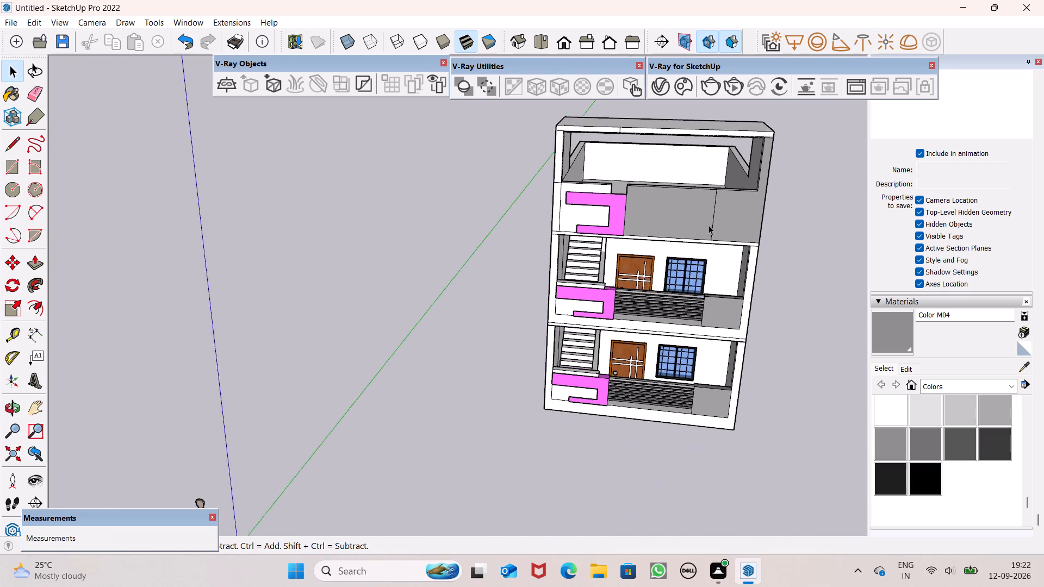
{"action": "scroll", "coordinate": [709, 225], "scroll_direction": "down", "scroll_amount": 1}
{"action": "middle_click_drag", "start_coordinate": [712, 227], "coordinate": [679, 241]}
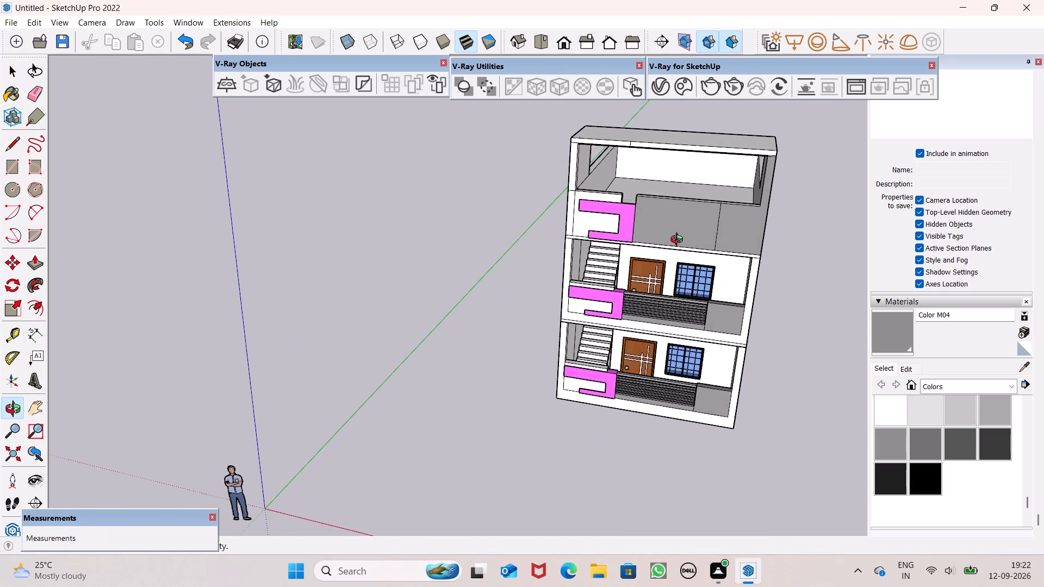
{"action": "middle_click_drag", "start_coordinate": [679, 241], "coordinate": [685, 236]}
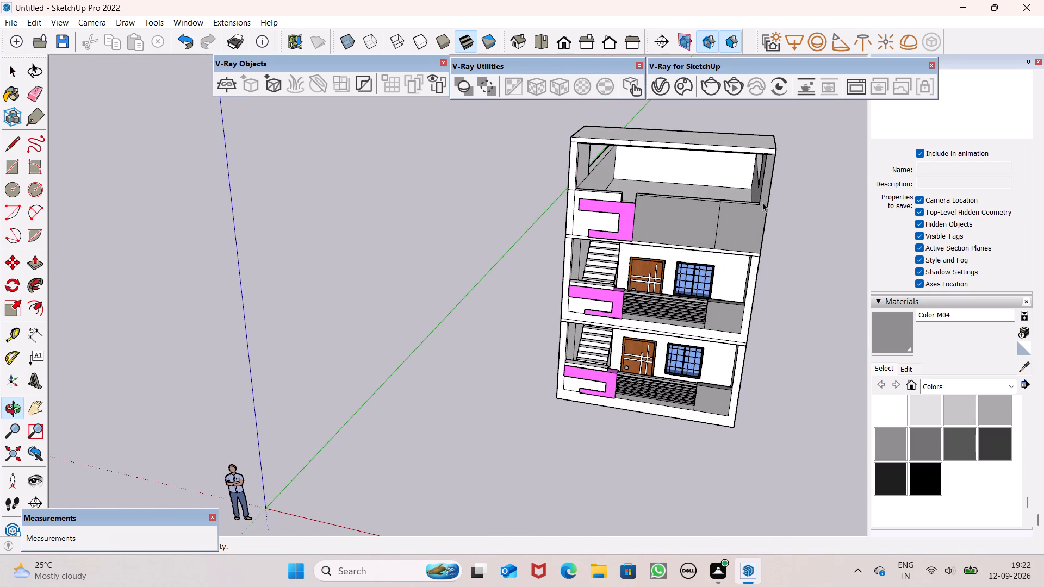
{"action": "scroll", "coordinate": [760, 201], "scroll_direction": "up", "scroll_amount": 5}
{"action": "scroll", "coordinate": [716, 235], "scroll_direction": "down", "scroll_amount": 1}
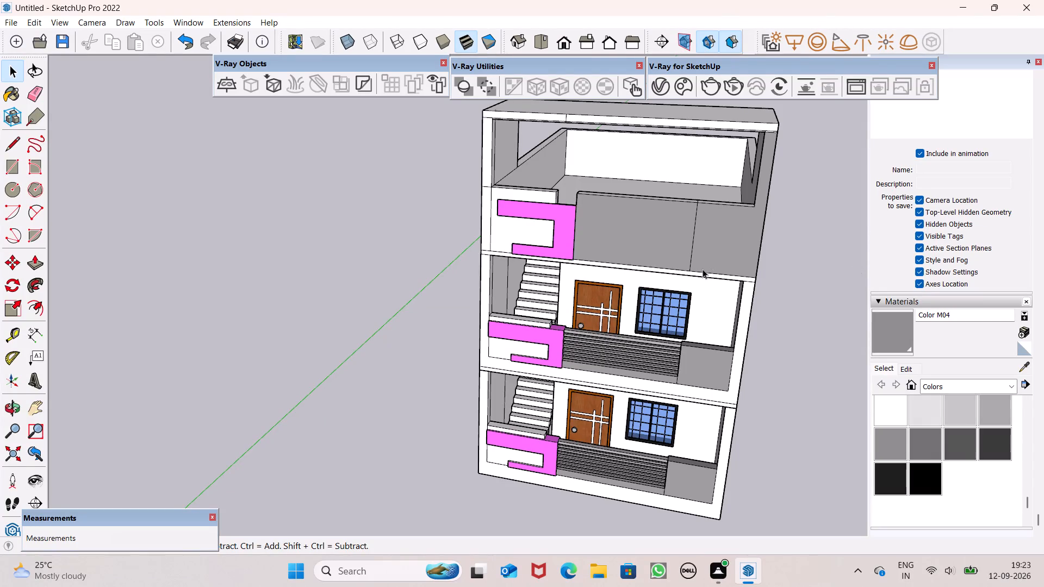
{"action": "middle_click_drag", "start_coordinate": [704, 269], "coordinate": [749, 220]}
{"action": "scroll", "coordinate": [720, 233], "scroll_direction": "down", "scroll_amount": 6}
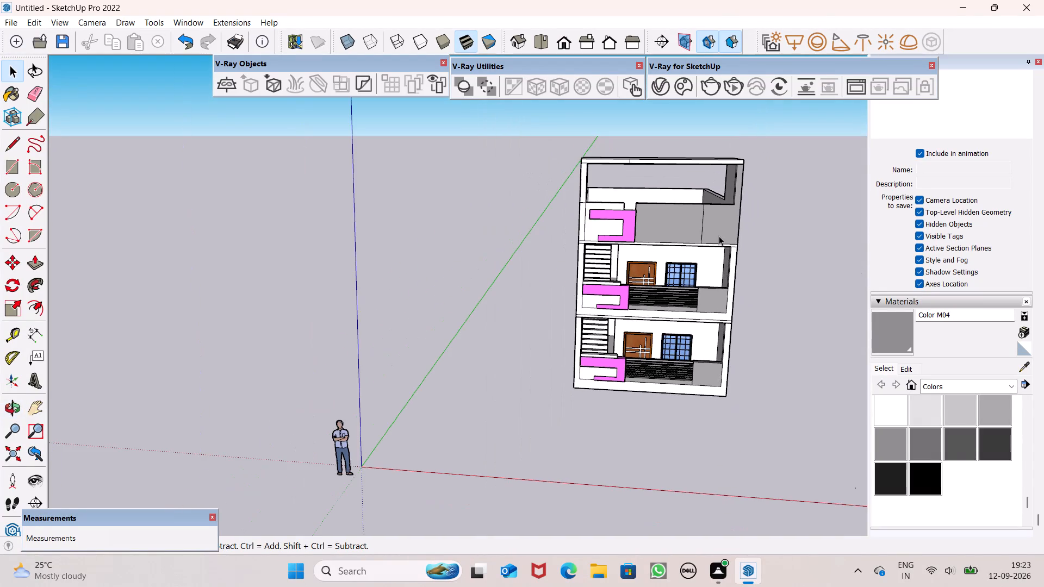
{"action": "scroll", "coordinate": [708, 167], "scroll_direction": "up", "scroll_amount": 4}
{"action": "middle_click_drag", "start_coordinate": [712, 222], "coordinate": [709, 251]}
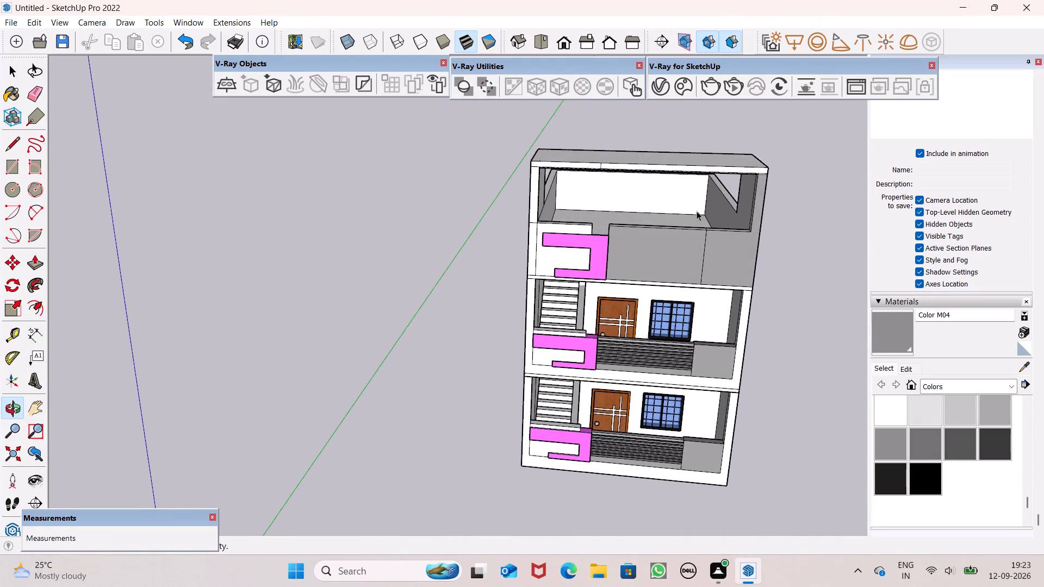
{"action": "scroll", "coordinate": [695, 204], "scroll_direction": "up", "scroll_amount": 5}
{"action": "scroll", "coordinate": [712, 222], "scroll_direction": "down", "scroll_amount": 2}
{"action": "middle_click_drag", "start_coordinate": [735, 325], "coordinate": [700, 389]}
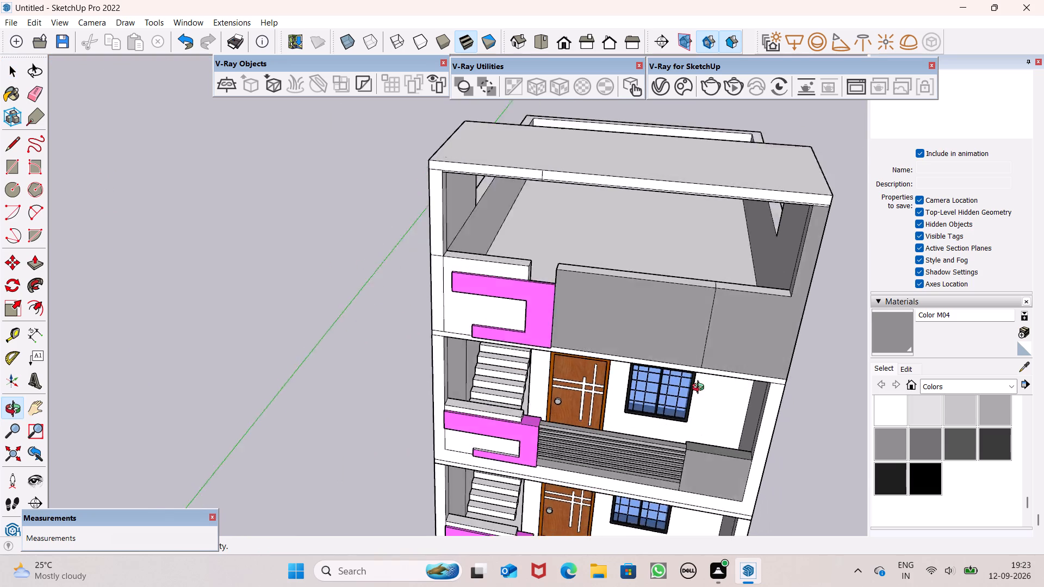
{"action": "middle_click_drag", "start_coordinate": [700, 389], "coordinate": [687, 385]}
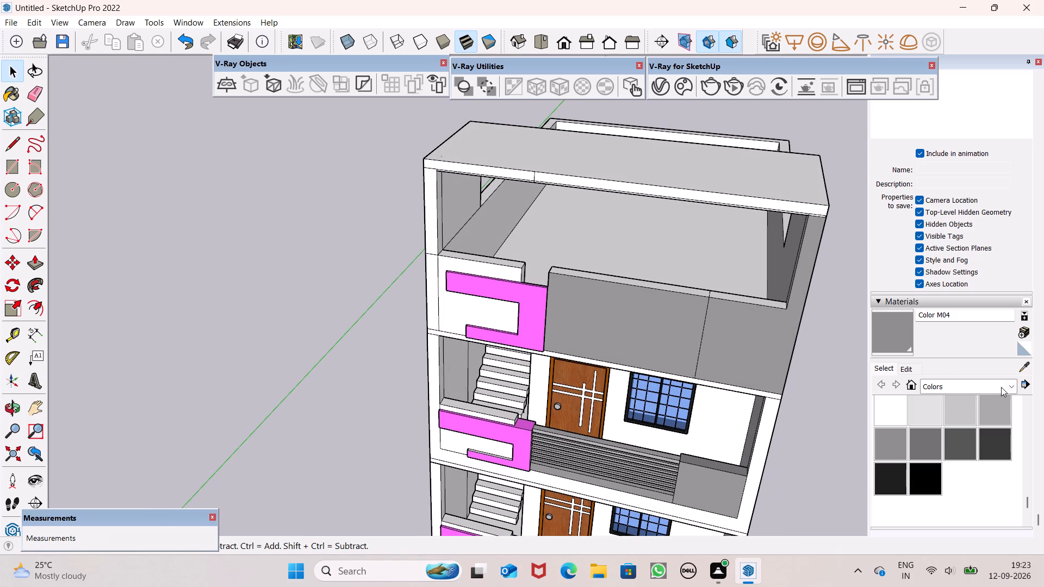
Paint the front of the parapet's wide middle section with Translucent Glass Blue from the Glass and Mirrors collection.
{"action": "left_click", "coordinate": [1008, 385]}
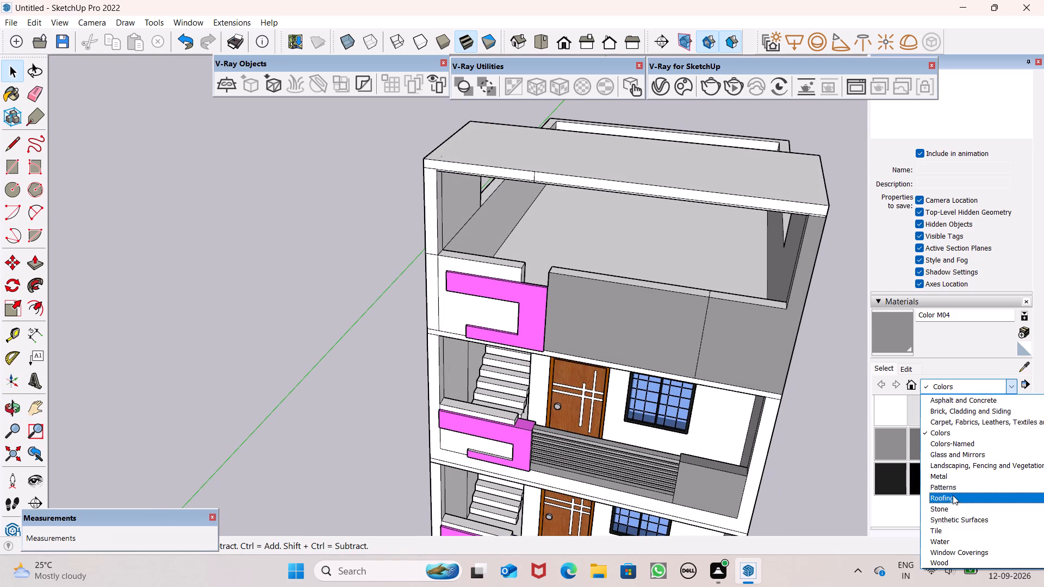
{"action": "left_click", "coordinate": [948, 453]}
{"action": "left_click", "coordinate": [995, 408]}
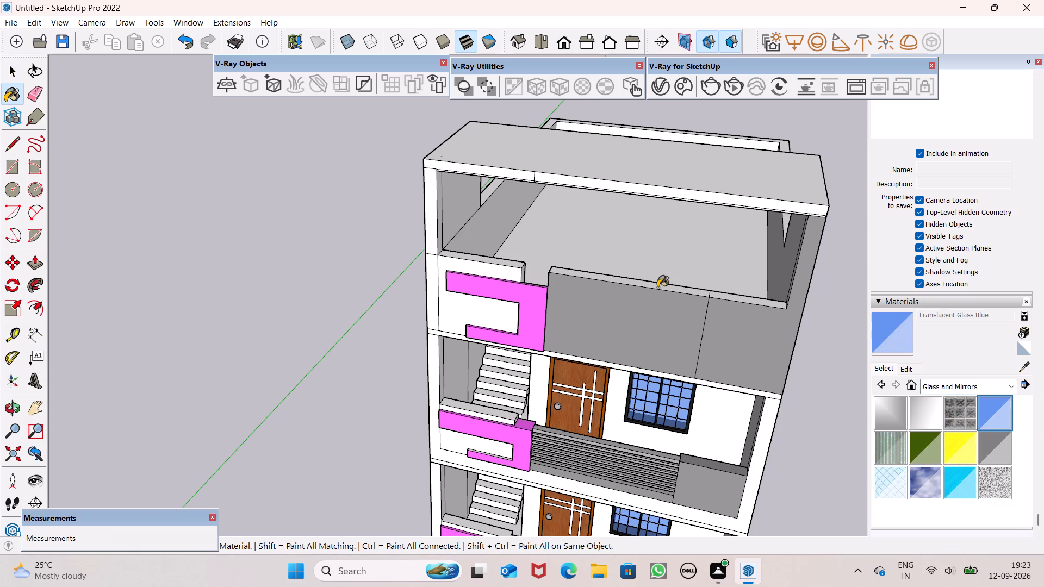
{"action": "left_click", "coordinate": [646, 342]}
{"action": "middle_click_drag", "start_coordinate": [649, 334], "coordinate": [659, 397]}
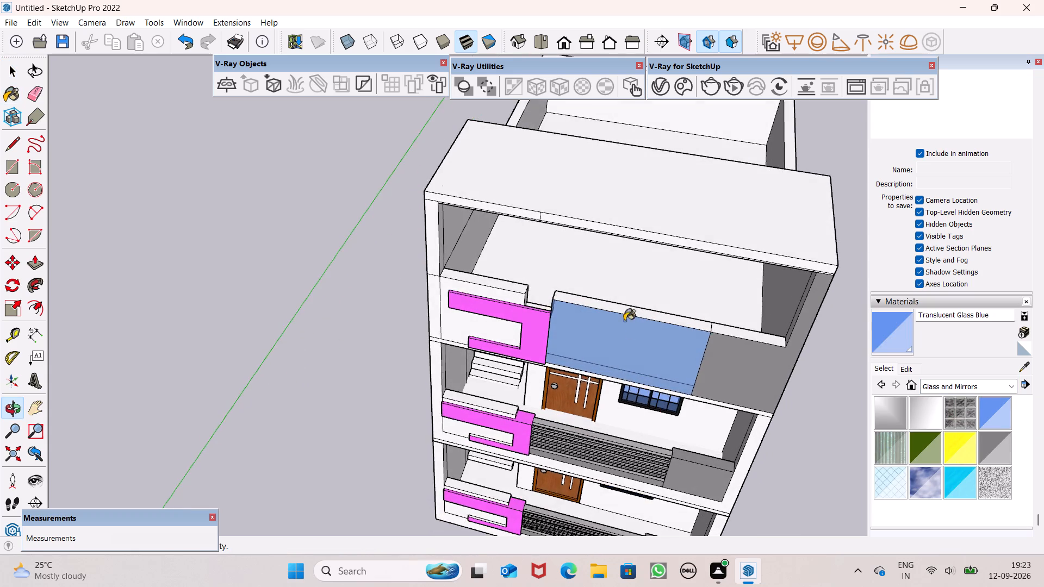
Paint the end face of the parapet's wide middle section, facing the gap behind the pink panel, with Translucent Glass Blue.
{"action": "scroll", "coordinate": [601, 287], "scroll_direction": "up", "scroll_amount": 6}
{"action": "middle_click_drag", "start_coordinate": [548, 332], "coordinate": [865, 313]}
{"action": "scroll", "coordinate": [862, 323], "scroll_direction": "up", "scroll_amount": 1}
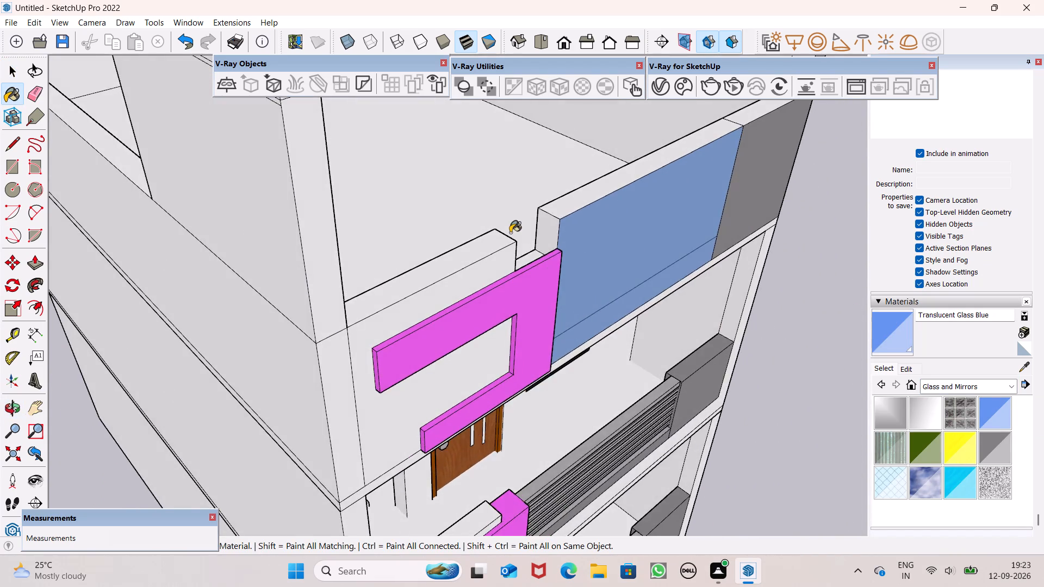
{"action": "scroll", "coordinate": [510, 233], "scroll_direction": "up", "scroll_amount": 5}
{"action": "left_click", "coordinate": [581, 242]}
Paint the roof-side back face of the front parapet with Translucent Glass Blue.
{"action": "scroll", "coordinate": [583, 243], "scroll_direction": "down", "scroll_amount": 6}
{"action": "middle_click_drag", "start_coordinate": [591, 255], "coordinate": [670, 346]}
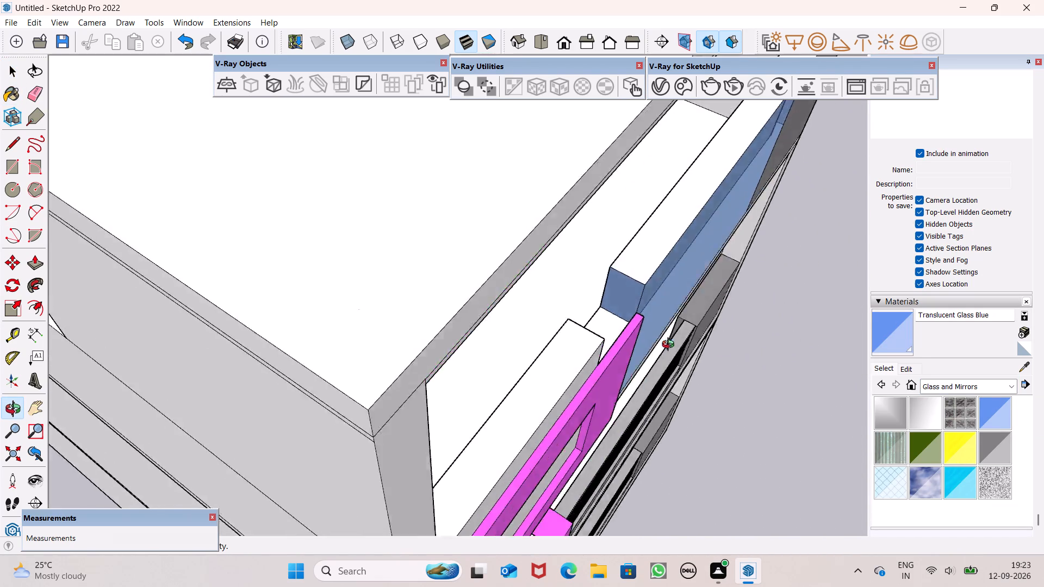
{"action": "middle_click_drag", "start_coordinate": [670, 346], "coordinate": [1034, 248]}
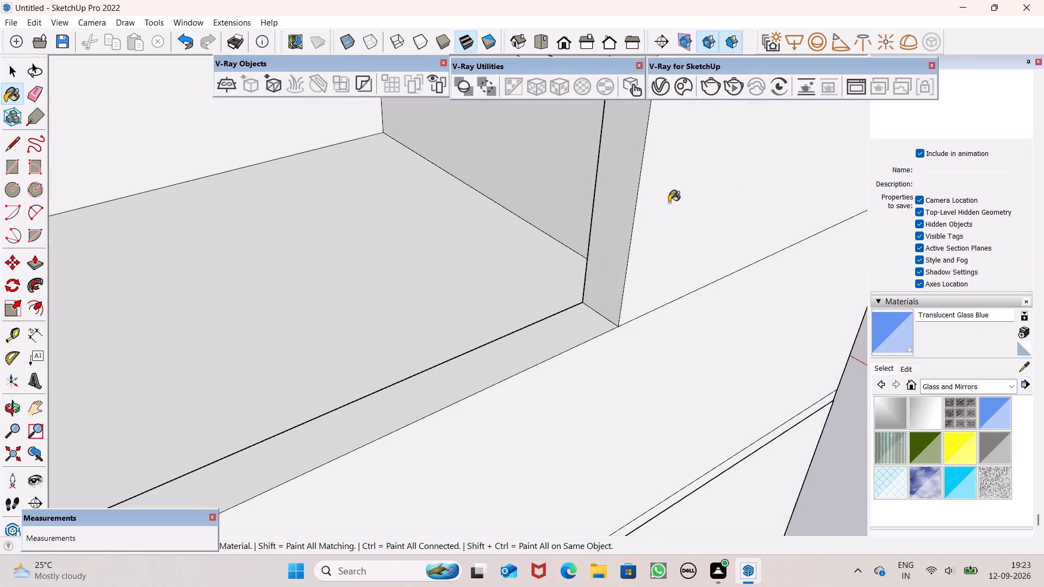
{"action": "scroll", "coordinate": [631, 213], "scroll_direction": "up", "scroll_amount": 1}
{"action": "scroll", "coordinate": [468, 147], "scroll_direction": "up", "scroll_amount": 2}
{"action": "left_click", "coordinate": [519, 141]}
Examine the blue glass section of the roof parapet from the front of the house.
{"action": "scroll", "coordinate": [554, 174], "scroll_direction": "down", "scroll_amount": 5}
{"action": "middle_click_drag", "start_coordinate": [616, 210], "coordinate": [616, 231]}
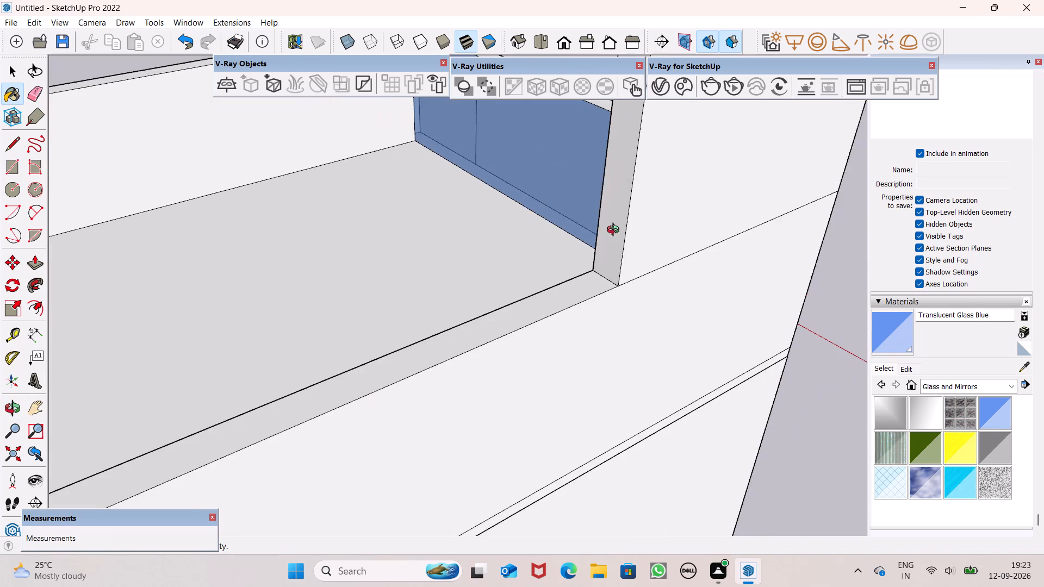
{"action": "middle_click_drag", "start_coordinate": [616, 231], "coordinate": [22, 123]}
{"action": "scroll", "coordinate": [335, 155], "scroll_direction": "down", "scroll_amount": 5}
{"action": "scroll", "coordinate": [678, 220], "scroll_direction": "down", "scroll_amount": 1}
{"action": "middle_click_drag", "start_coordinate": [678, 226], "coordinate": [510, 283]}
{"action": "key", "text": "space"}
{"action": "scroll", "coordinate": [569, 190], "scroll_direction": "down", "scroll_amount": 3}
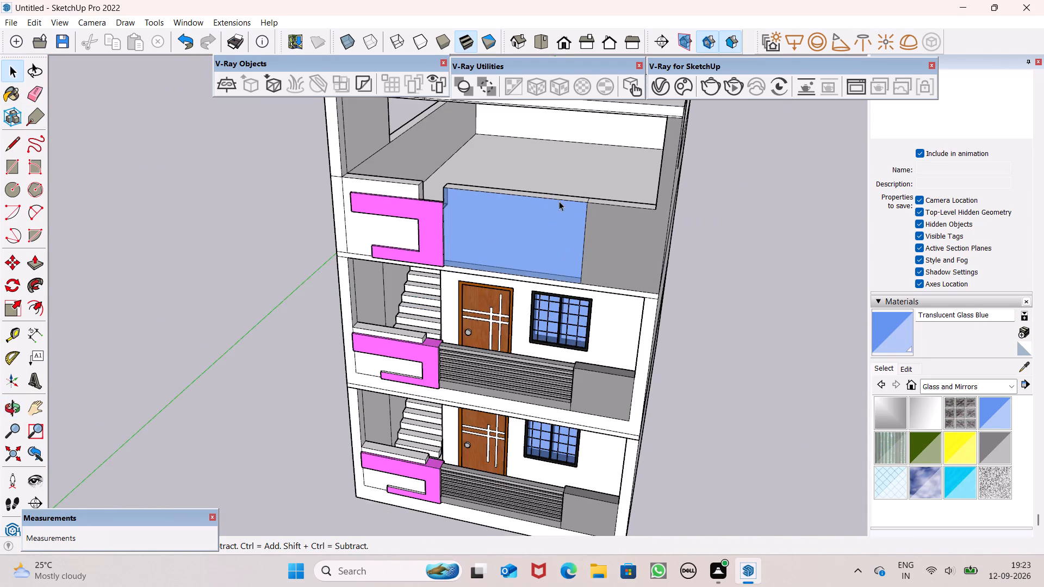
{"action": "middle_click_drag", "start_coordinate": [554, 221], "coordinate": [583, 140]}
{"action": "scroll", "coordinate": [429, 158], "scroll_direction": "up", "scroll_amount": 5}
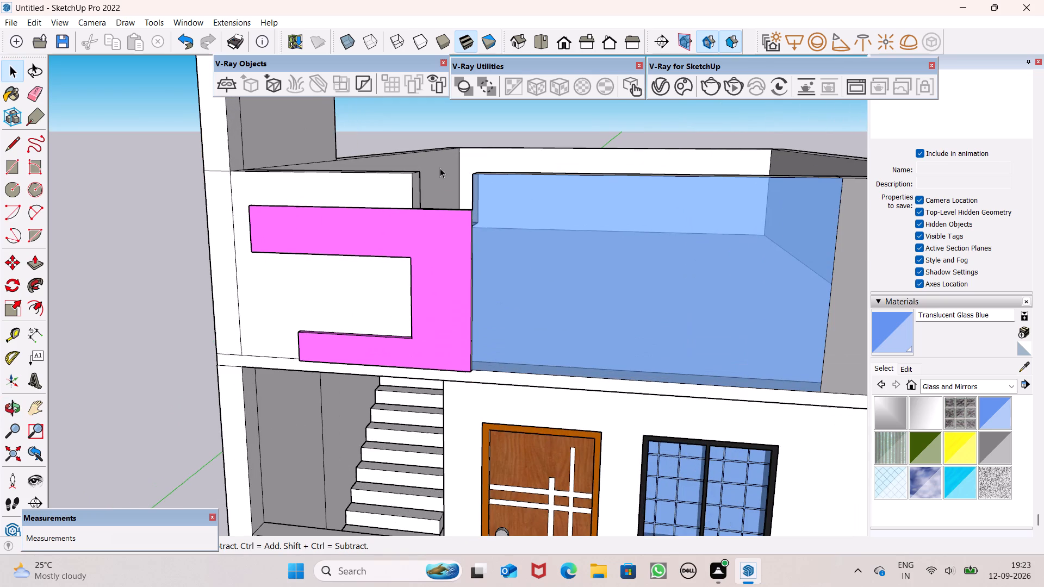
Paint the top faces of the parapet's stair-side and wide middle sections with Metal Seamed from the Metal collection.
{"action": "left_click", "coordinate": [1004, 384]}
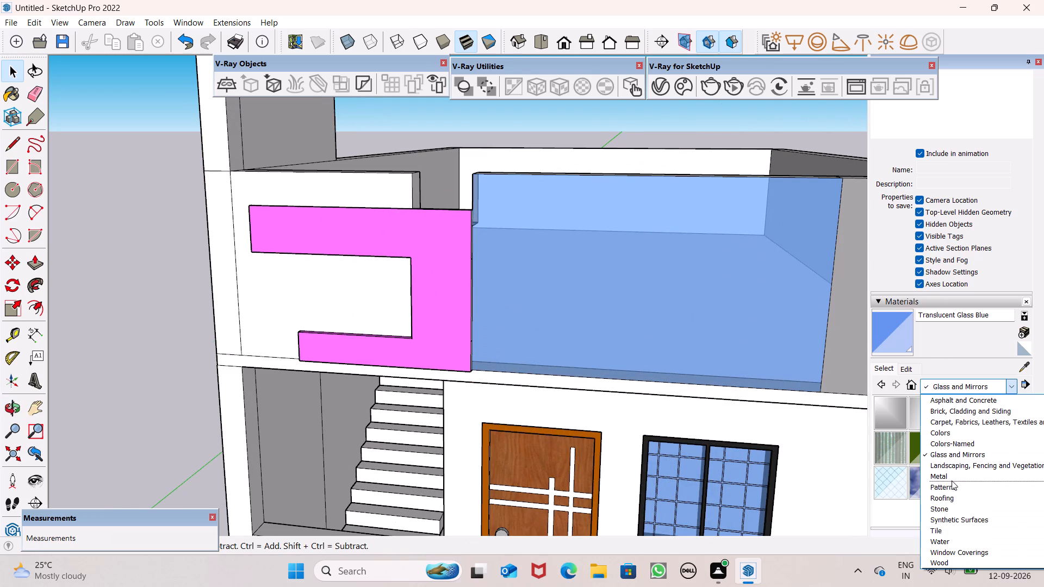
{"action": "left_click", "coordinate": [948, 478]}
{"action": "left_click", "coordinate": [954, 445]}
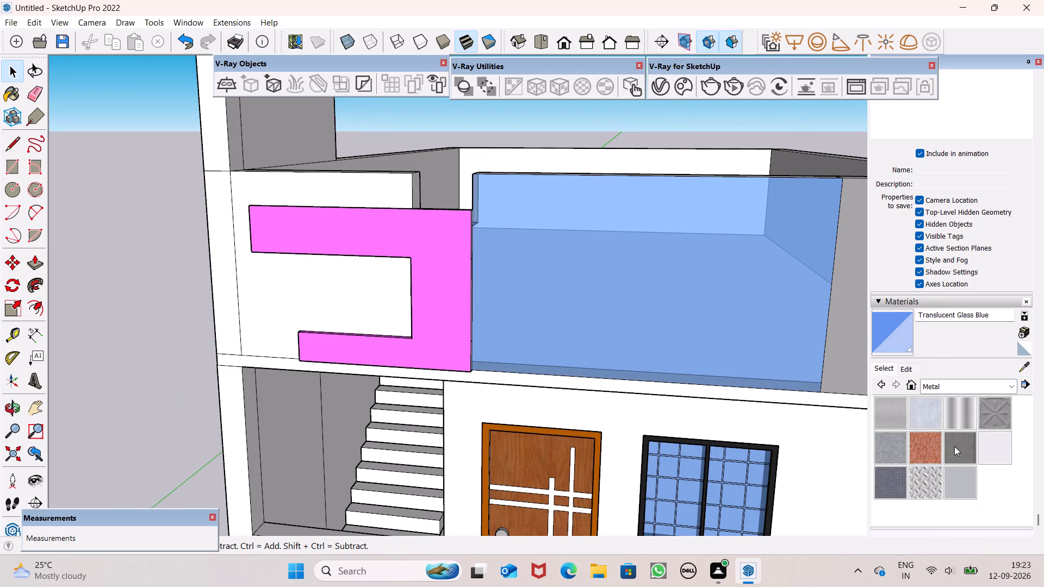
{"action": "middle_click_drag", "start_coordinate": [383, 218], "coordinate": [554, 417]}
{"action": "scroll", "coordinate": [398, 234], "scroll_direction": "up", "scroll_amount": 4}
{"action": "left_click_drag", "start_coordinate": [405, 287], "coordinate": [411, 288]}
{"action": "left_click", "coordinate": [631, 226]}
Paint the end face of the parapet's glass section, facing the gap, with Metal Seamed.
{"action": "scroll", "coordinate": [568, 264], "scroll_direction": "up", "scroll_amount": 1}
{"action": "middle_click_drag", "start_coordinate": [567, 267], "coordinate": [562, 278]}
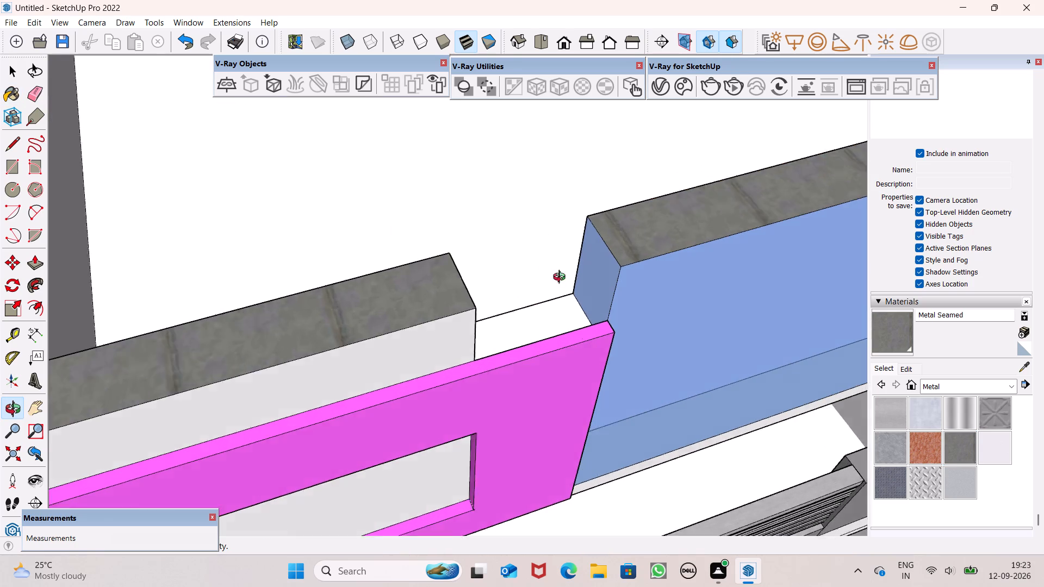
{"action": "middle_click_drag", "start_coordinate": [562, 278], "coordinate": [352, 277]}
{"action": "scroll", "coordinate": [286, 209], "scroll_direction": "down", "scroll_amount": 1}
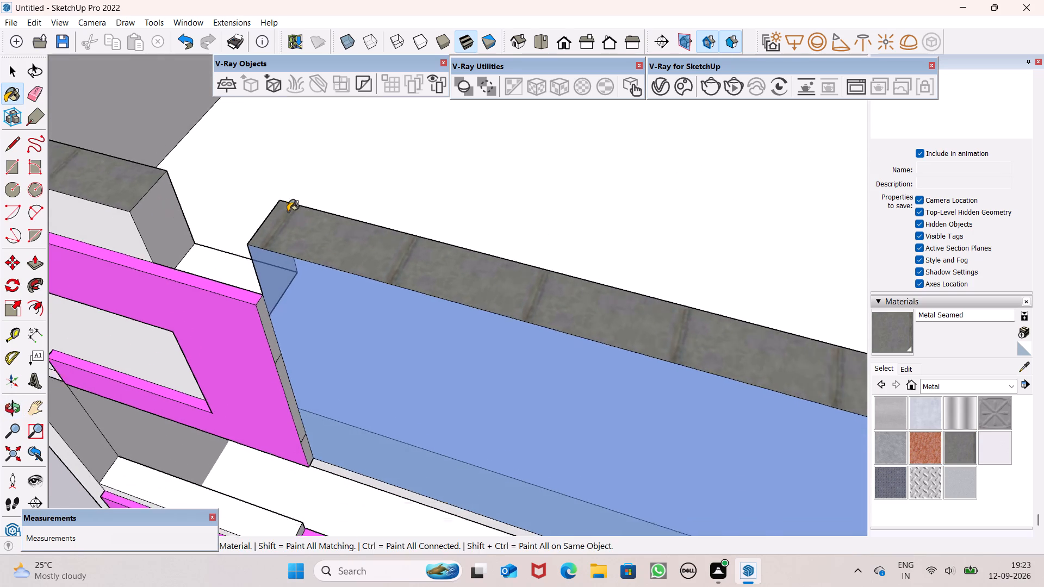
{"action": "scroll", "coordinate": [288, 211], "scroll_direction": "down", "scroll_amount": 3}
{"action": "middle_click_drag", "start_coordinate": [268, 246], "coordinate": [558, 238]}
{"action": "scroll", "coordinate": [525, 252], "scroll_direction": "up", "scroll_amount": 4}
{"action": "left_click", "coordinate": [513, 302]}
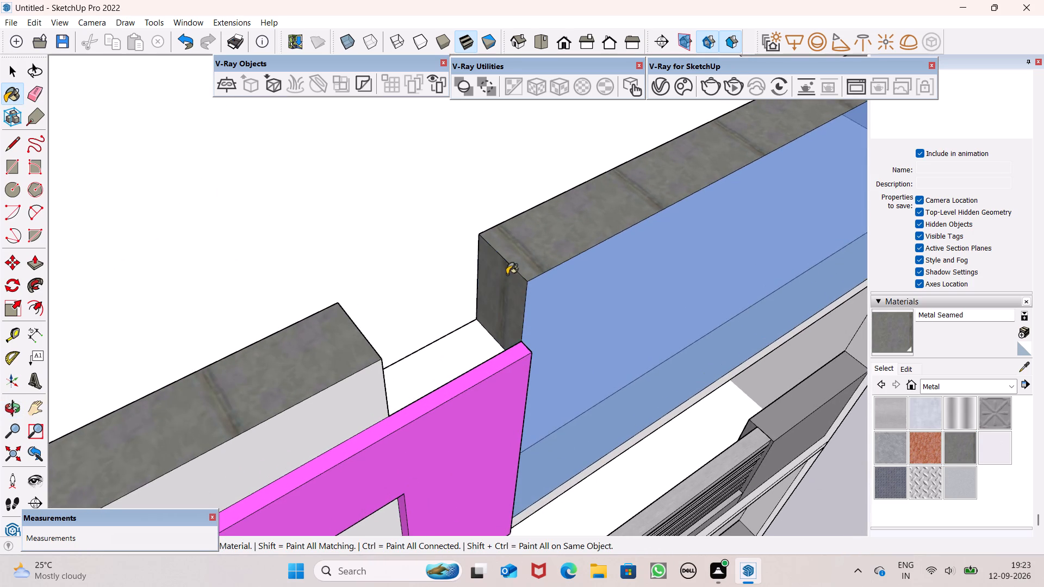
Paint the top face of the parapet's grey end section with Color M04 from the Colors collection.
{"action": "scroll", "coordinate": [501, 261], "scroll_direction": "down", "scroll_amount": 13}
{"action": "middle_click_drag", "start_coordinate": [570, 258], "coordinate": [478, 292]}
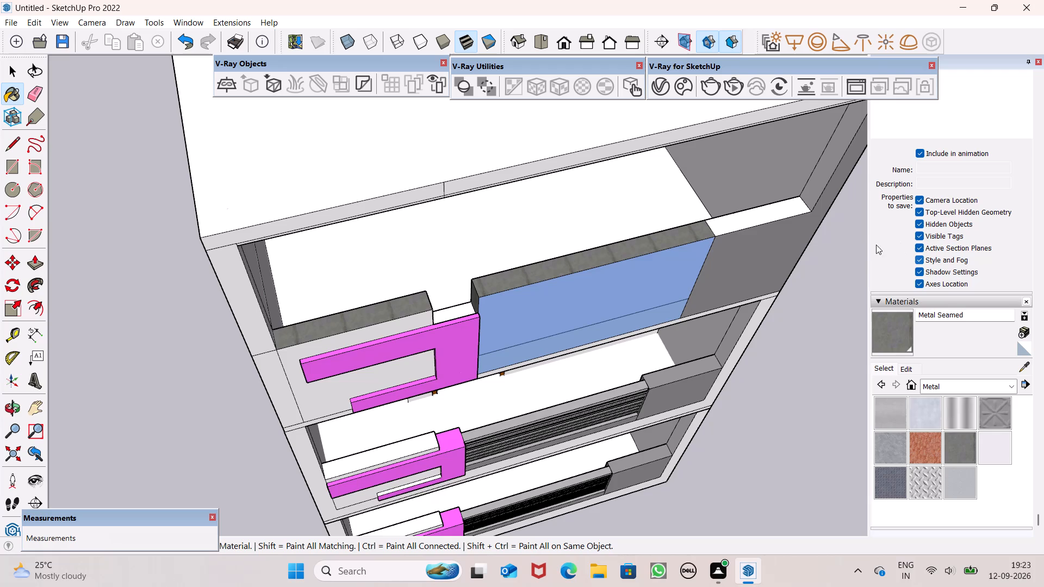
{"action": "scroll", "coordinate": [950, 342], "scroll_direction": "up", "scroll_amount": 3}
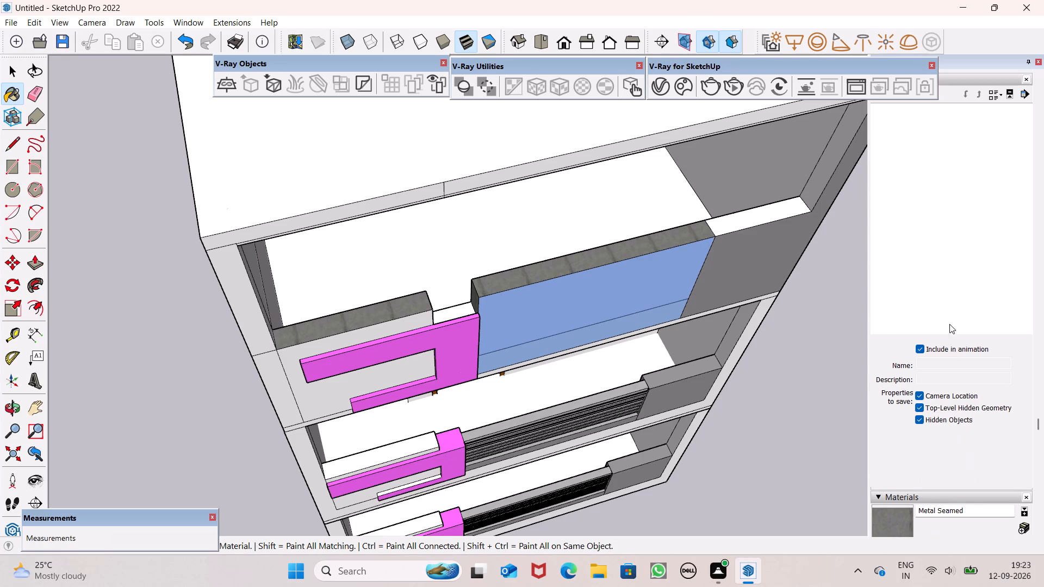
{"action": "scroll", "coordinate": [944, 315], "scroll_direction": "down", "scroll_amount": 7}
{"action": "scroll", "coordinate": [947, 353], "scroll_direction": "up", "scroll_amount": 2}
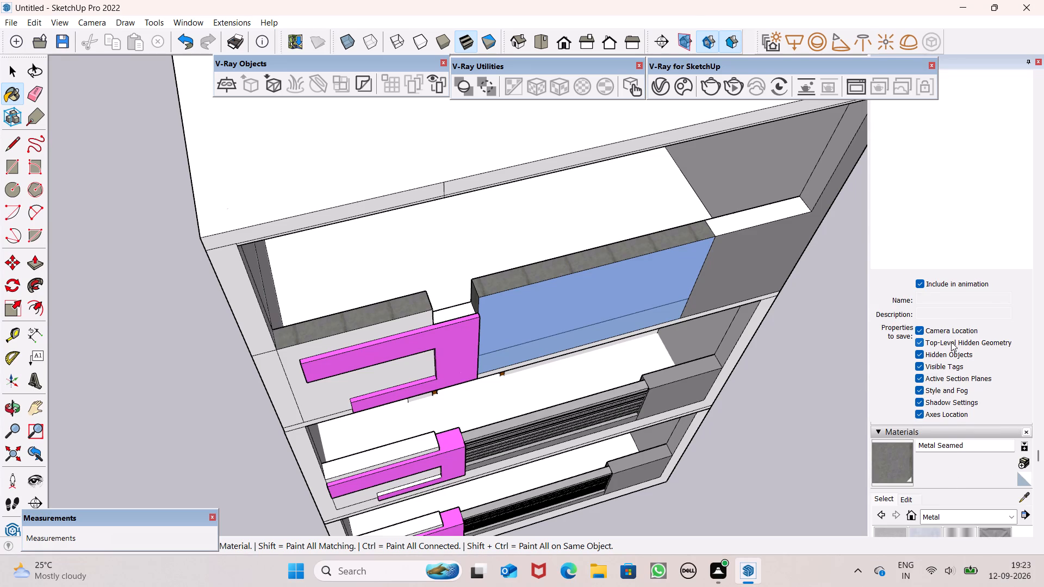
{"action": "scroll", "coordinate": [952, 360], "scroll_direction": "down", "scroll_amount": 7}
{"action": "left_click", "coordinate": [1000, 386]}
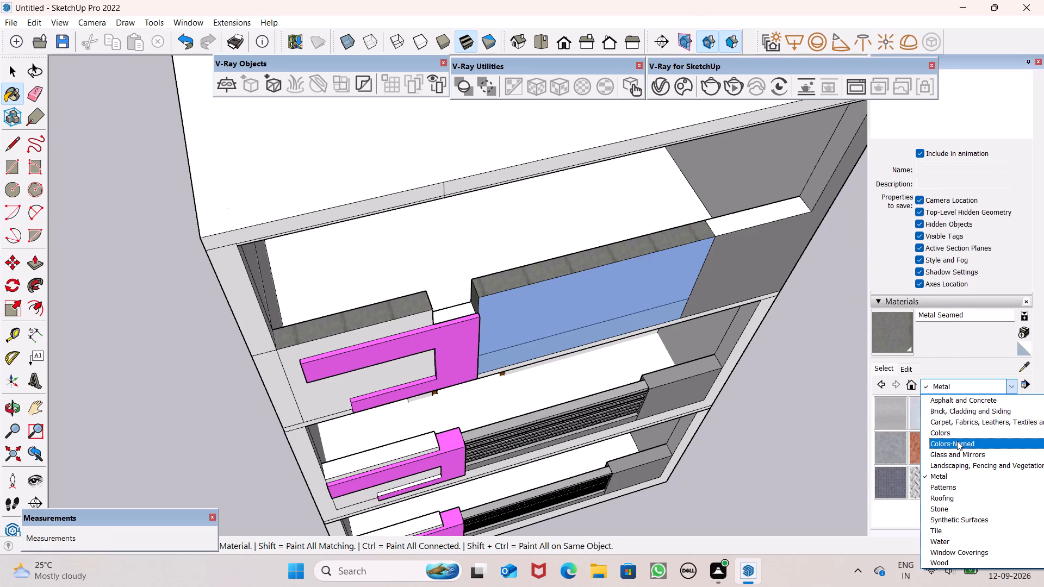
{"action": "left_click", "coordinate": [950, 428]}
{"action": "scroll", "coordinate": [951, 415], "scroll_direction": "down", "scroll_amount": 7}
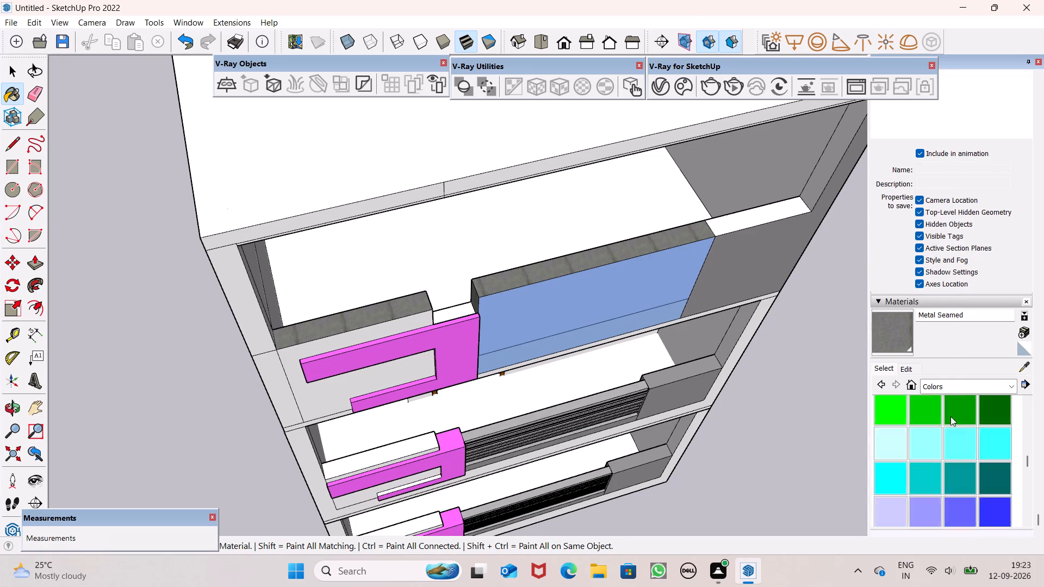
{"action": "scroll", "coordinate": [950, 416], "scroll_direction": "down", "scroll_amount": 9}
{"action": "scroll", "coordinate": [946, 414], "scroll_direction": "up", "scroll_amount": 2}
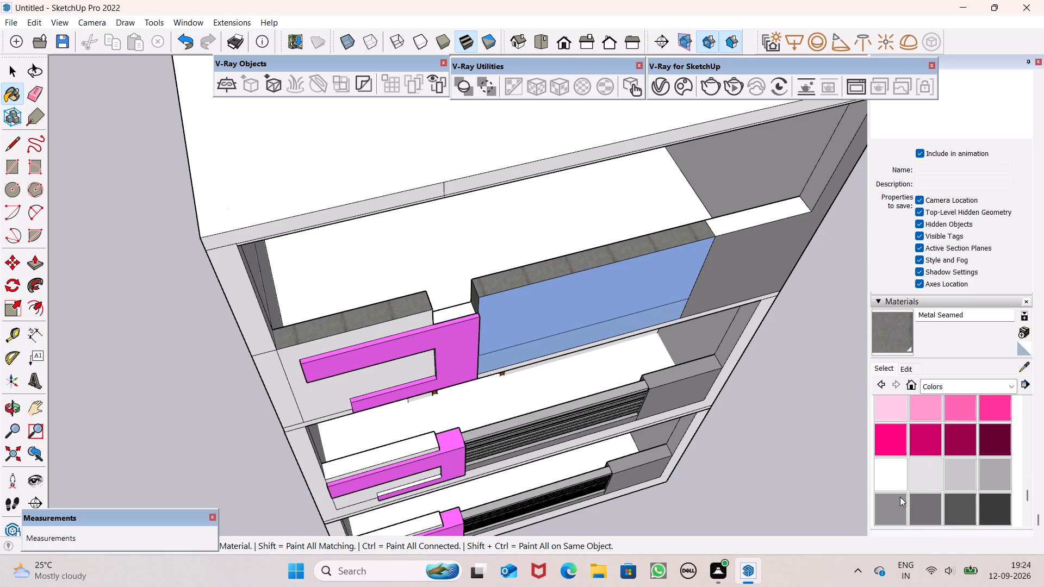
{"action": "left_click", "coordinate": [892, 501]}
{"action": "left_click", "coordinate": [736, 218]}
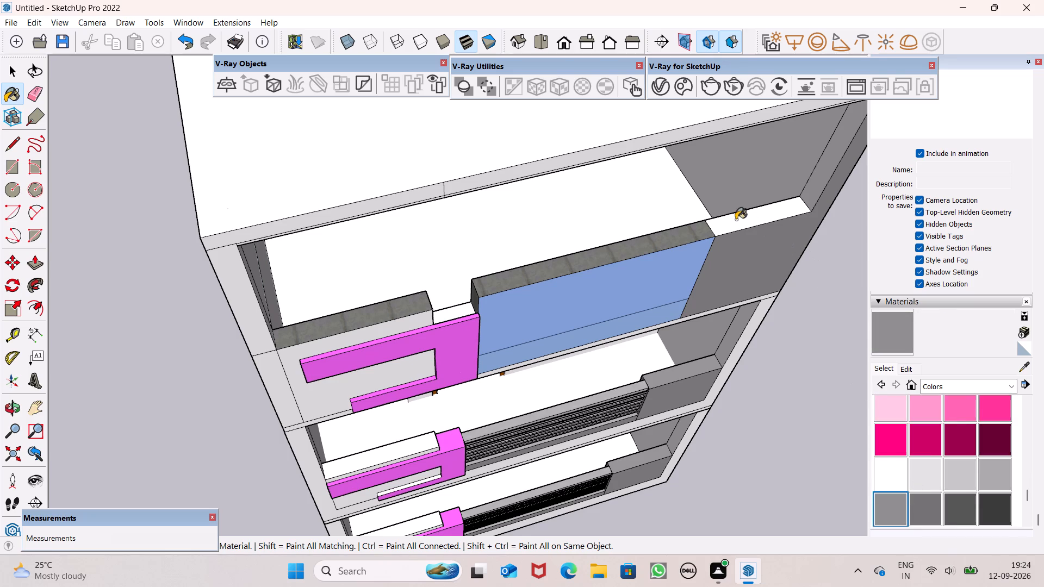
Paint the low top face in the parapet gap behind the pink panel with Color M04.
{"action": "scroll", "coordinate": [674, 264], "scroll_direction": "down", "scroll_amount": 2}
{"action": "middle_click_drag", "start_coordinate": [625, 308], "coordinate": [608, 329]}
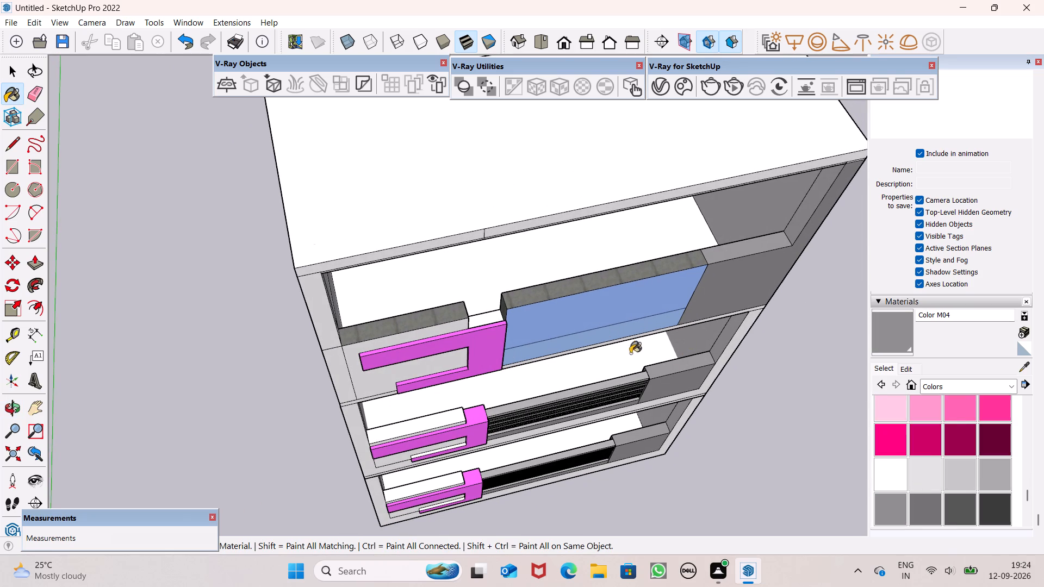
{"action": "scroll", "coordinate": [507, 329], "scroll_direction": "up", "scroll_amount": 5}
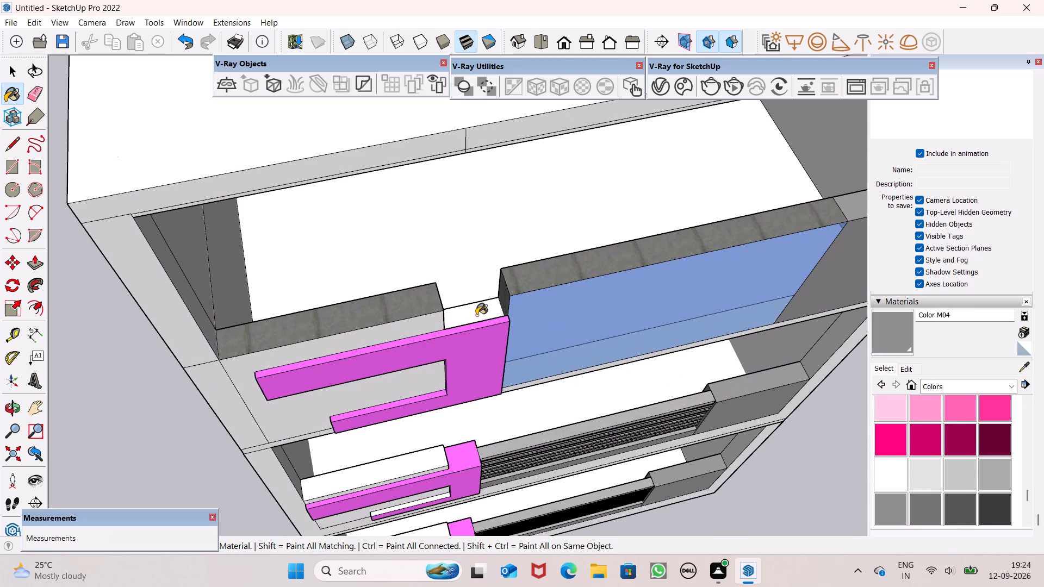
{"action": "left_click", "coordinate": [476, 315]}
Draw a 5' vertical line down the parapet's back face, from the joint between the grey and glass sections to the roof floor.
{"action": "scroll", "coordinate": [514, 302], "scroll_direction": "down", "scroll_amount": 5}
{"action": "middle_click_drag", "start_coordinate": [696, 315], "coordinate": [569, 392]}
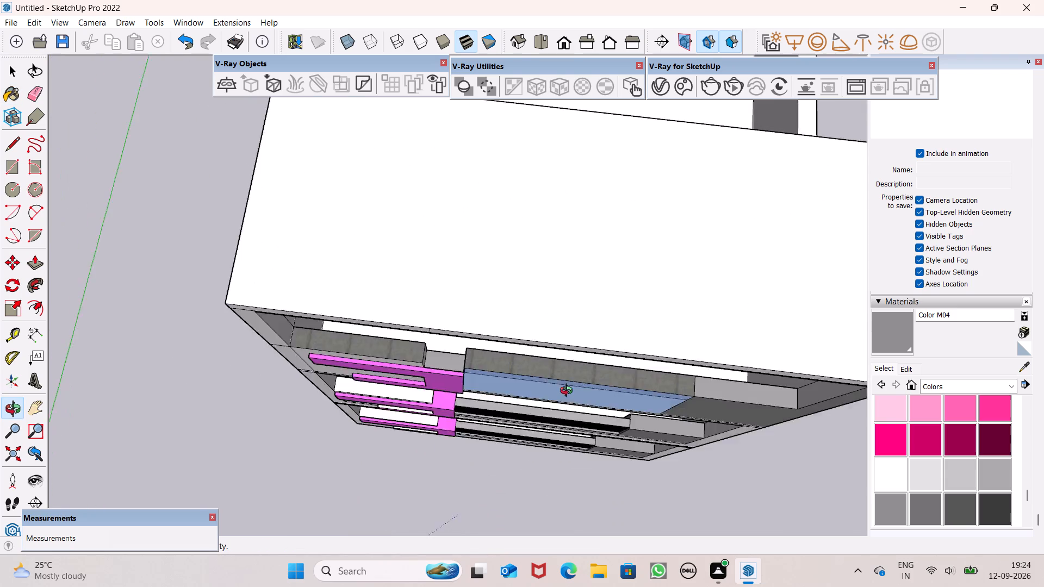
{"action": "middle_click_drag", "start_coordinate": [569, 392], "coordinate": [0, 260]}
{"action": "middle_click_drag", "start_coordinate": [363, 290], "coordinate": [161, 261]}
{"action": "scroll", "coordinate": [161, 261], "scroll_direction": "up", "scroll_amount": 1}
{"action": "scroll", "coordinate": [283, 249], "scroll_direction": "up", "scroll_amount": 3}
{"action": "left_click", "coordinate": [19, 145]}
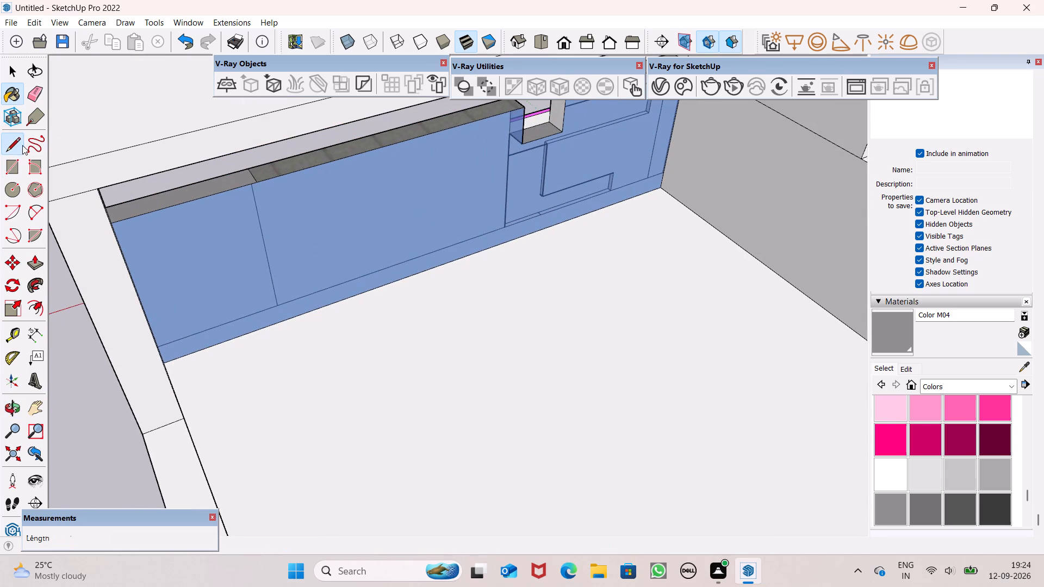
{"action": "scroll", "coordinate": [249, 197], "scroll_direction": "up", "scroll_amount": 6}
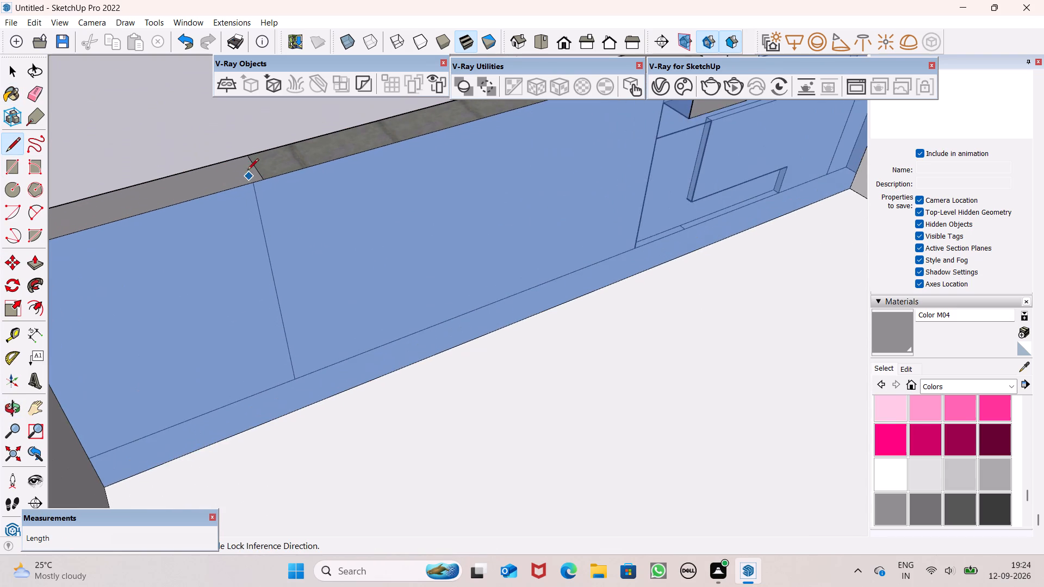
{"action": "scroll", "coordinate": [252, 164], "scroll_direction": "down", "scroll_amount": 3}
{"action": "left_click", "coordinate": [262, 176]}
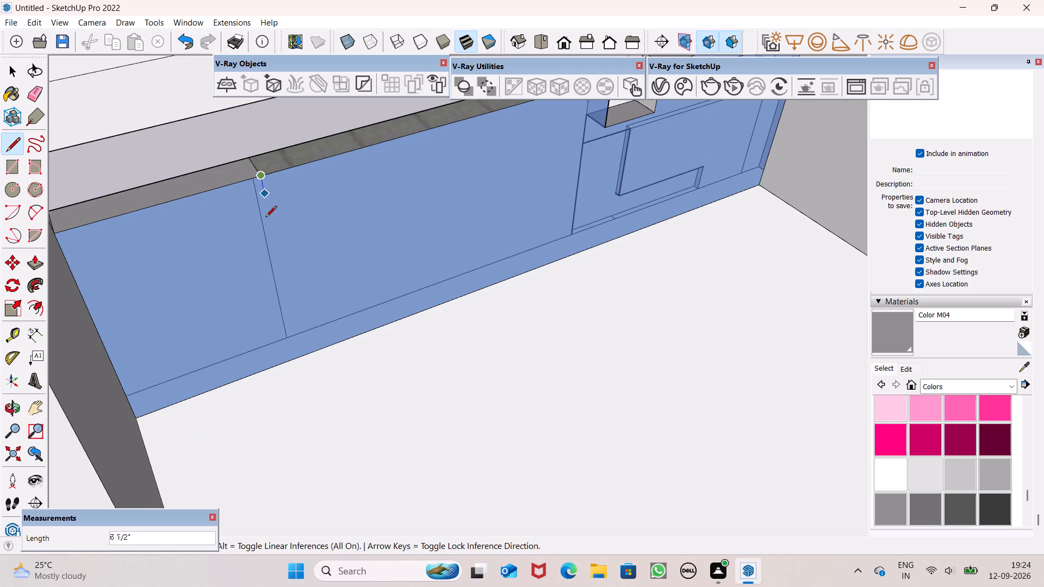
{"action": "left_click", "coordinate": [303, 358]}
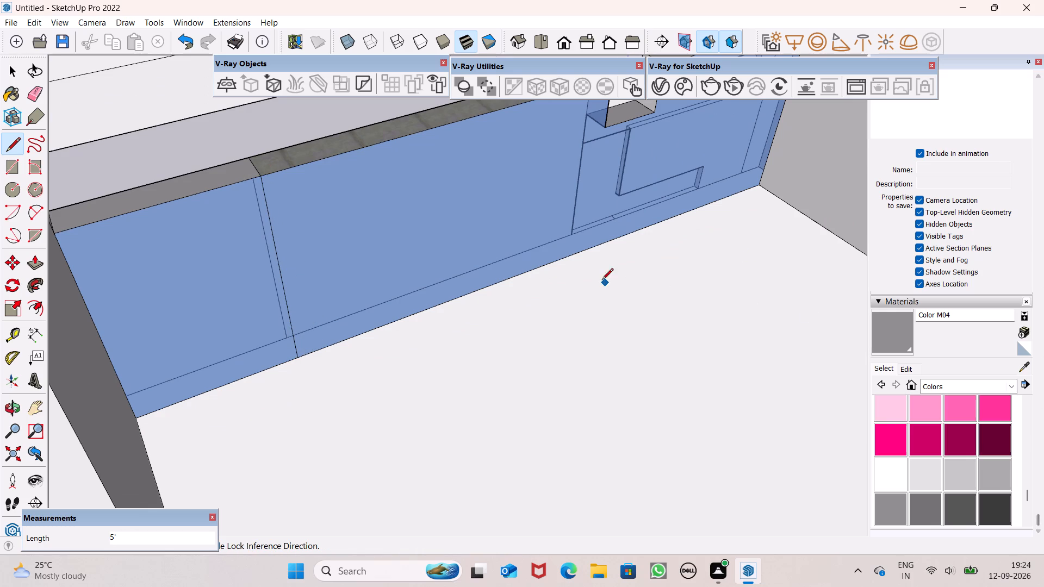
Paint the back of the parapet's end section, beyond the new dividing line, with Color M05.
{"action": "scroll", "coordinate": [248, 211], "scroll_direction": "up", "scroll_amount": 5}
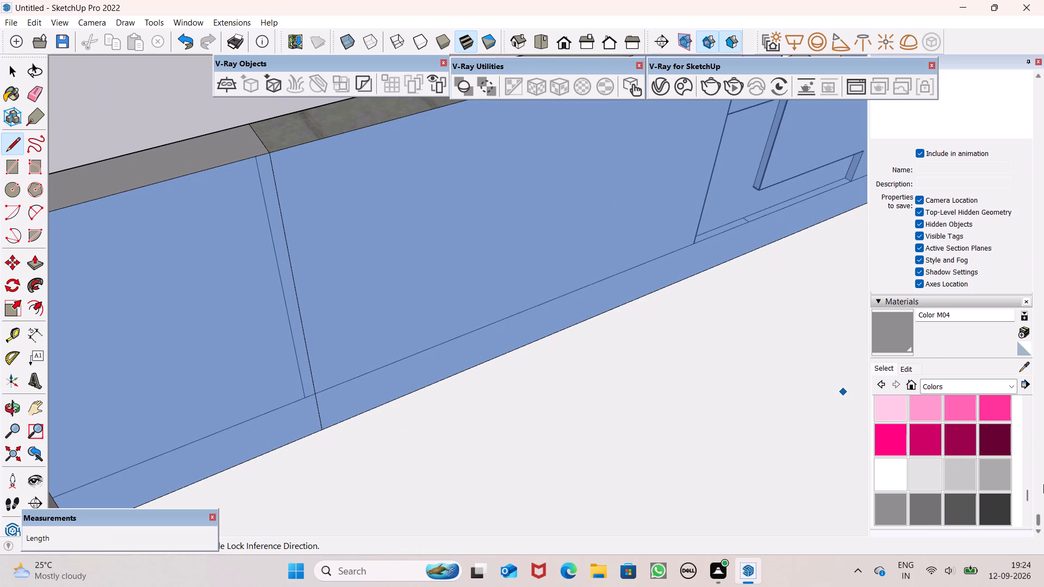
{"action": "left_click", "coordinate": [919, 513]}
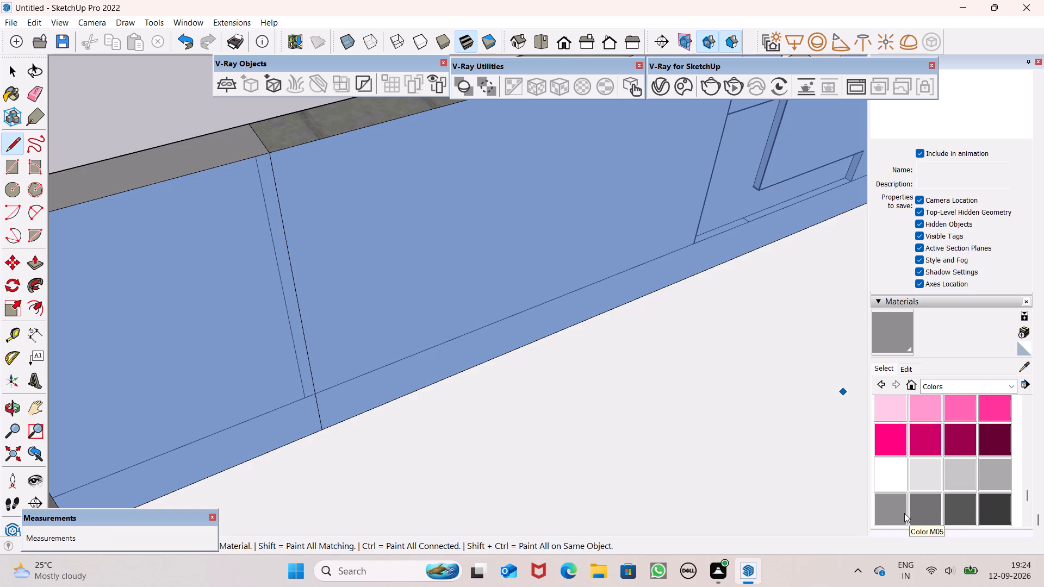
{"action": "left_click_drag", "start_coordinate": [897, 517], "coordinate": [895, 511]}
{"action": "left_click_drag", "start_coordinate": [240, 304], "coordinate": [244, 299]}
Draw a vertical line about 4' 4" long on the parapet's back face, from the gap's glass-side lower corner to the floor.
{"action": "scroll", "coordinate": [403, 232], "scroll_direction": "down", "scroll_amount": 7}
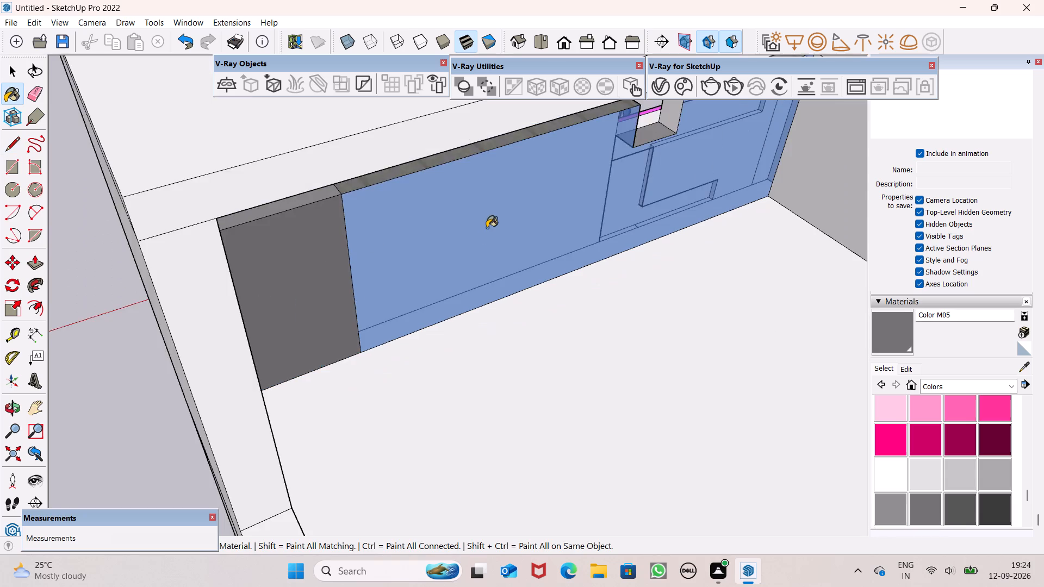
{"action": "scroll", "coordinate": [487, 223], "scroll_direction": "down", "scroll_amount": 4}
{"action": "middle_click_drag", "start_coordinate": [515, 239], "coordinate": [312, 161]}
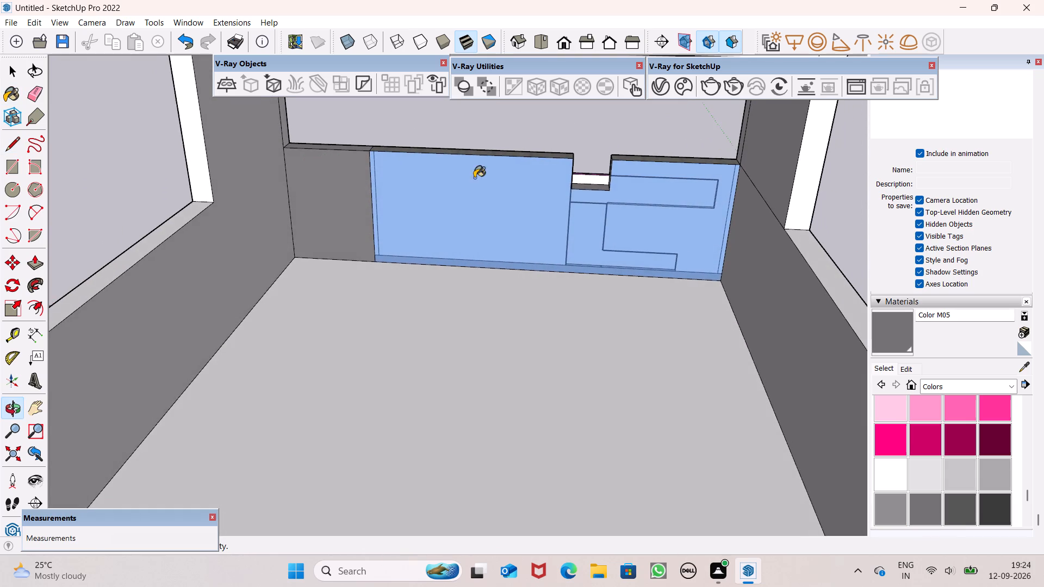
{"action": "scroll", "coordinate": [794, 223], "scroll_direction": "up", "scroll_amount": 3}
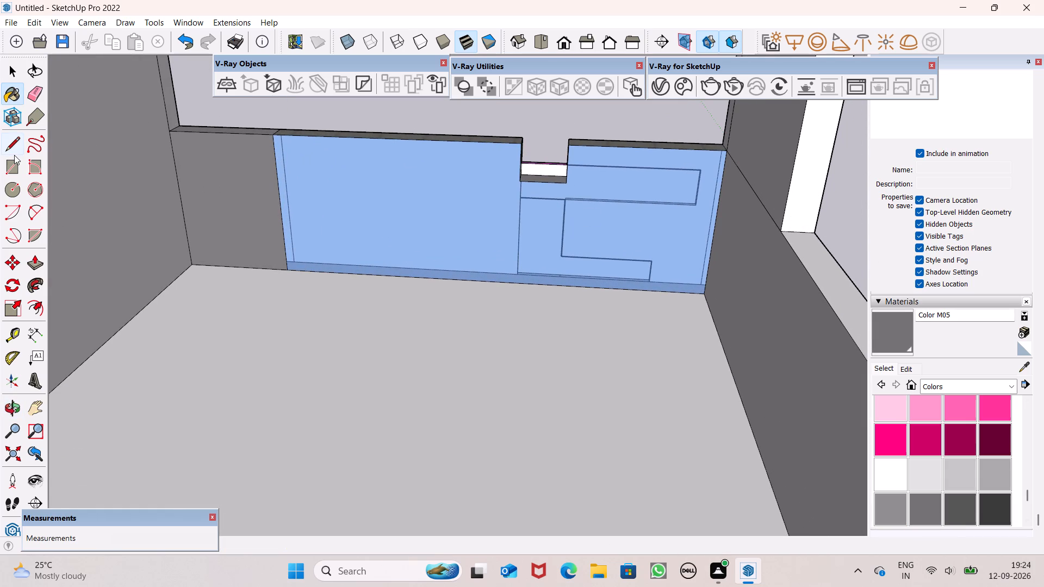
{"action": "left_click", "coordinate": [14, 155]}
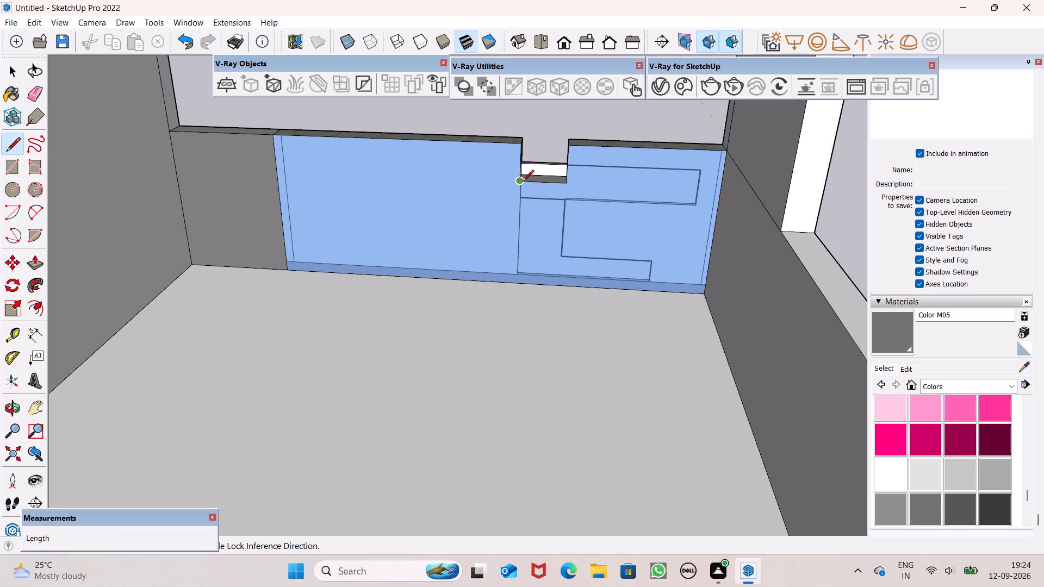
{"action": "left_click", "coordinate": [523, 181]}
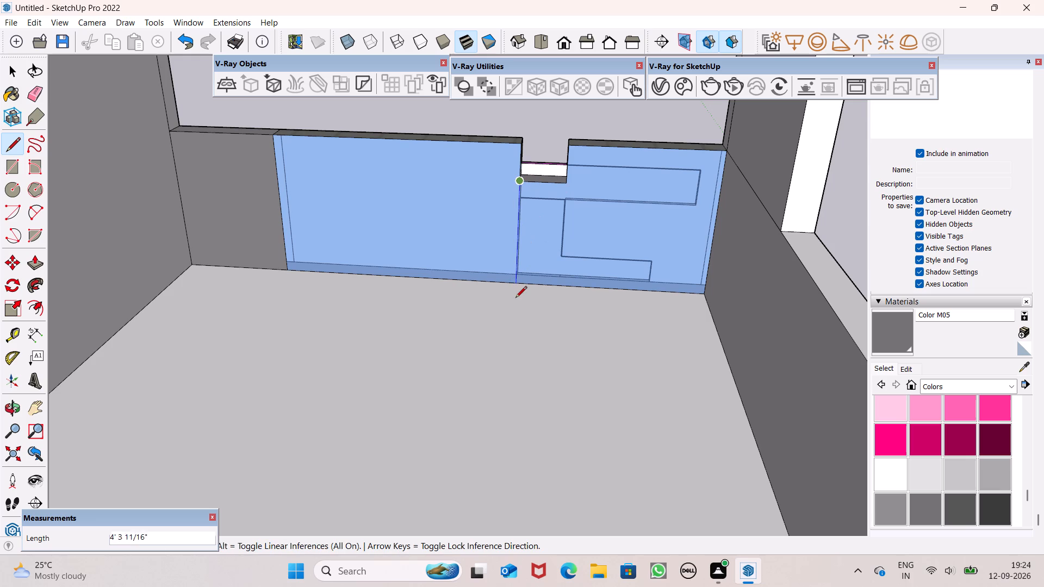
{"action": "left_click", "coordinate": [513, 287]}
Draw a vertical line on the parapet's back face from the gap's other lower corner, on the pink panel side, to the floor.
{"action": "middle_click_drag", "start_coordinate": [557, 264], "coordinate": [561, 280]}
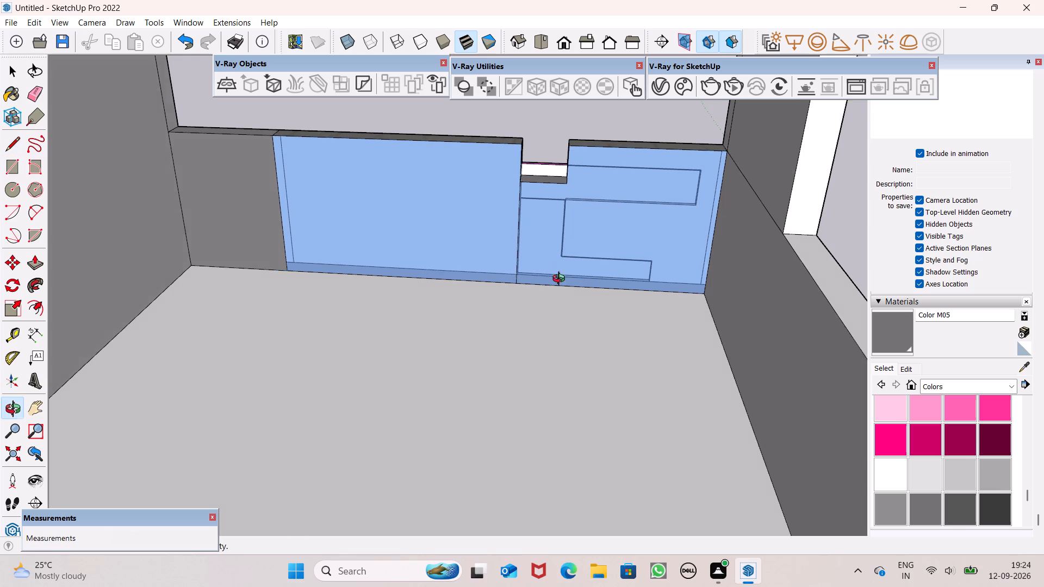
{"action": "middle_click_drag", "start_coordinate": [561, 280], "coordinate": [549, 333]}
{"action": "scroll", "coordinate": [587, 222], "scroll_direction": "up", "scroll_amount": 6}
{"action": "scroll", "coordinate": [544, 192], "scroll_direction": "up", "scroll_amount": 4}
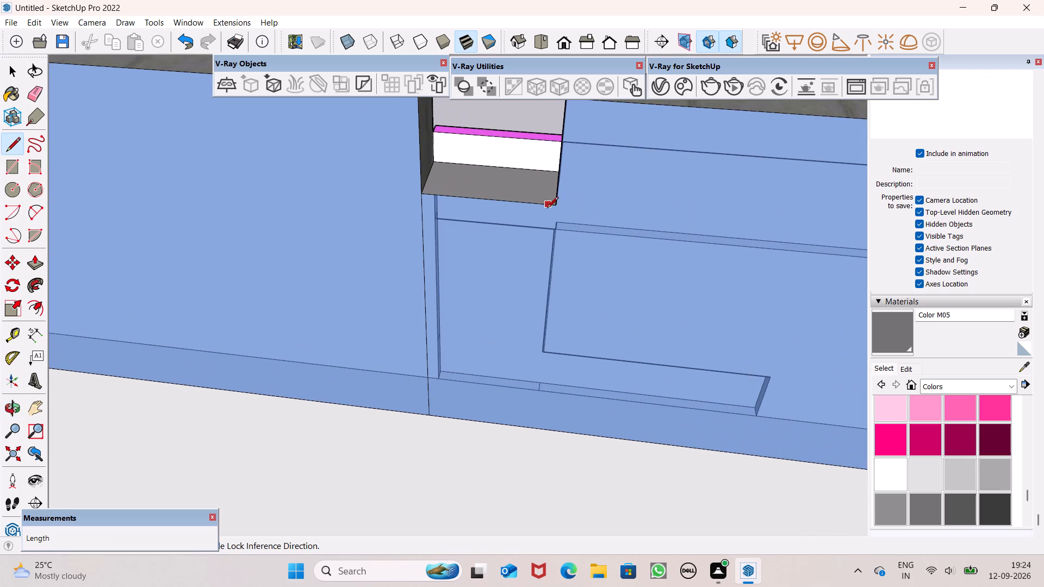
{"action": "left_click", "coordinate": [557, 207]}
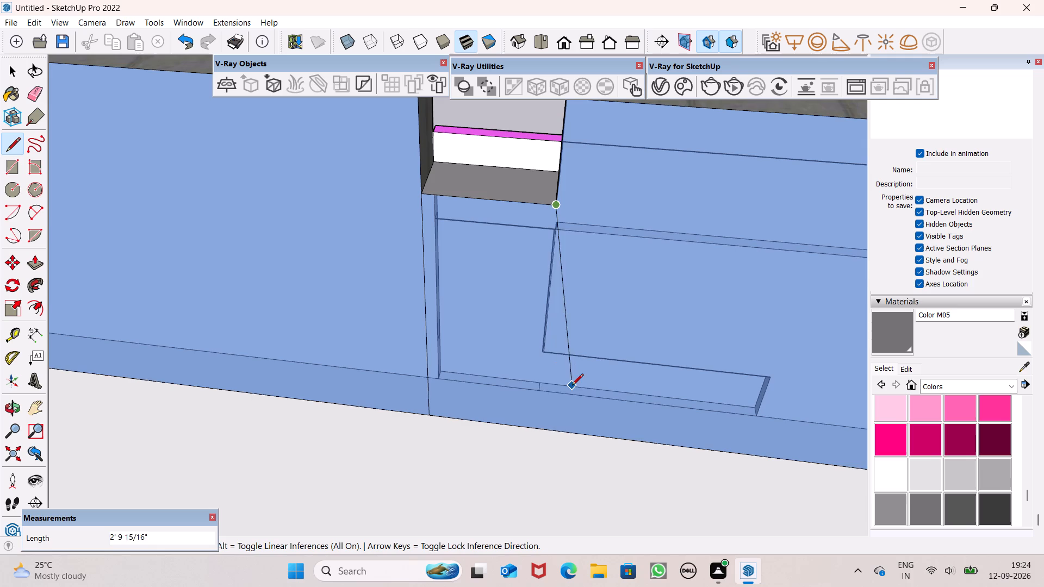
{"action": "left_click", "coordinate": [537, 433]}
{"action": "key", "text": "space"}
Paint the back of the parapet section beyond the new dividing line, behind the pink panel, with Color M05.
{"action": "scroll", "coordinate": [584, 301], "scroll_direction": "down", "scroll_amount": 6}
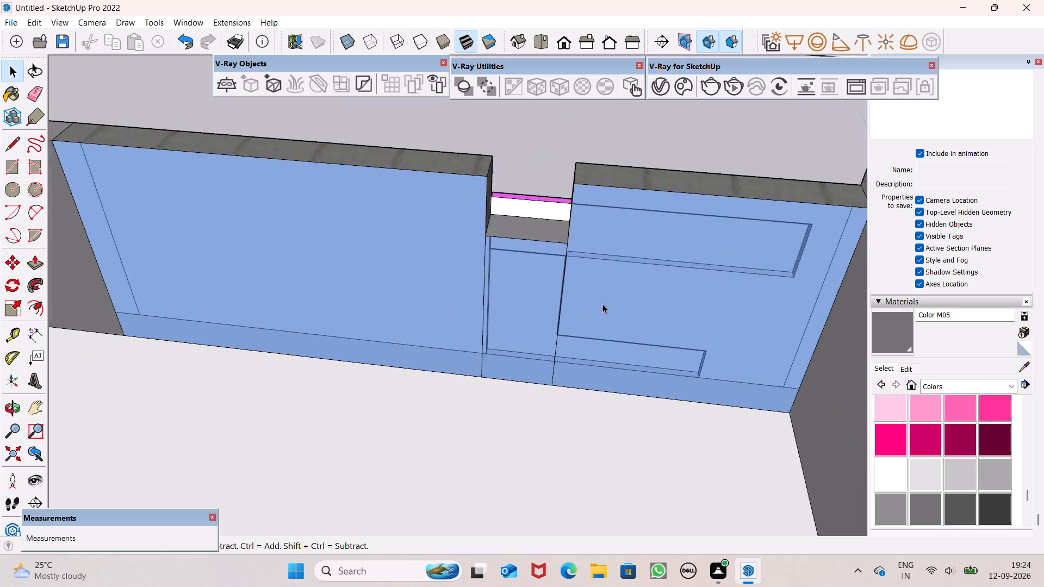
{"action": "scroll", "coordinate": [602, 304], "scroll_direction": "down", "scroll_amount": 2}
{"action": "scroll", "coordinate": [806, 283], "scroll_direction": "down", "scroll_amount": 6}
{"action": "middle_click_drag", "start_coordinate": [769, 276], "coordinate": [872, 173]}
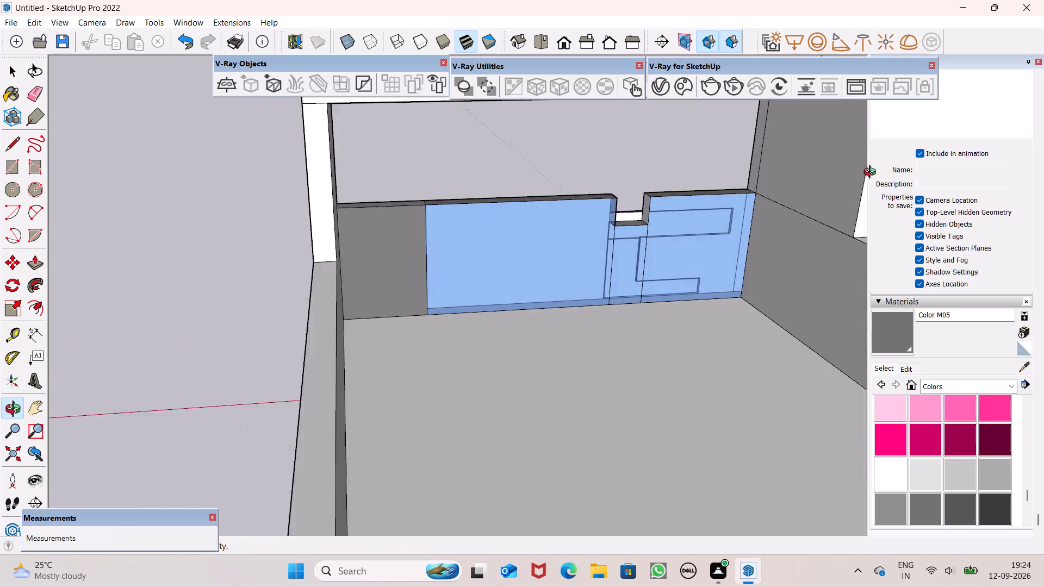
{"action": "middle_click_drag", "start_coordinate": [872, 173], "coordinate": [817, 196]}
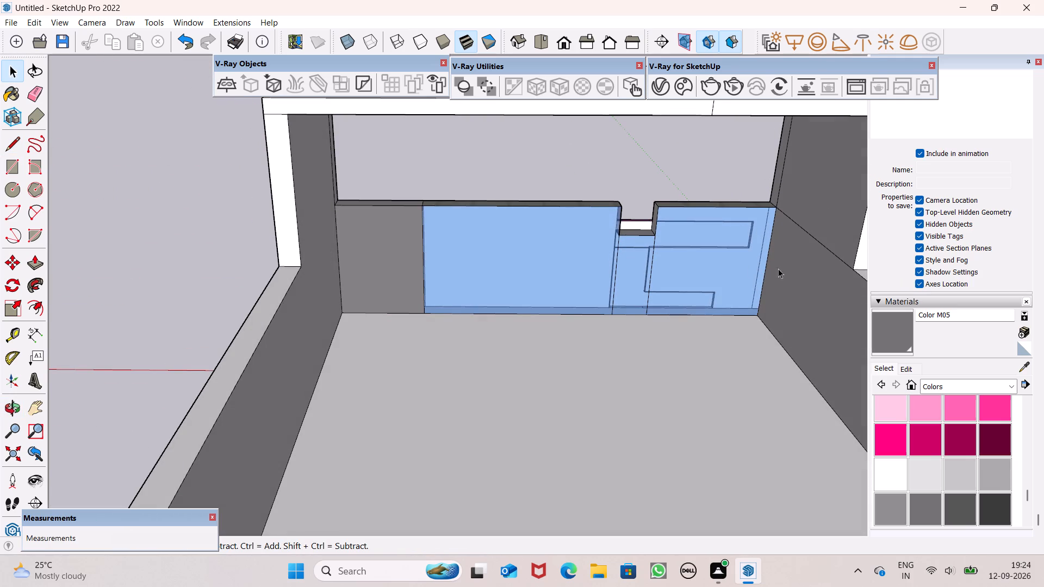
{"action": "left_click", "coordinate": [900, 346]}
{"action": "left_click", "coordinate": [732, 247]}
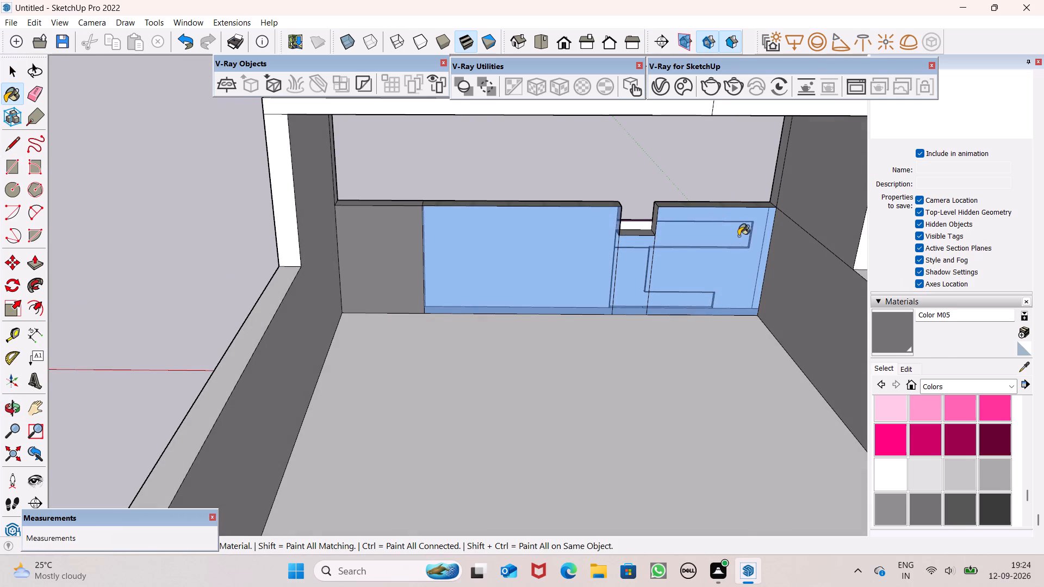
Erase the short seam line on the house front where the white corner column meets the roof slab's edge.
{"action": "scroll", "coordinate": [741, 230], "scroll_direction": "down", "scroll_amount": 5}
{"action": "middle_click_drag", "start_coordinate": [745, 228], "coordinate": [22, 195]}
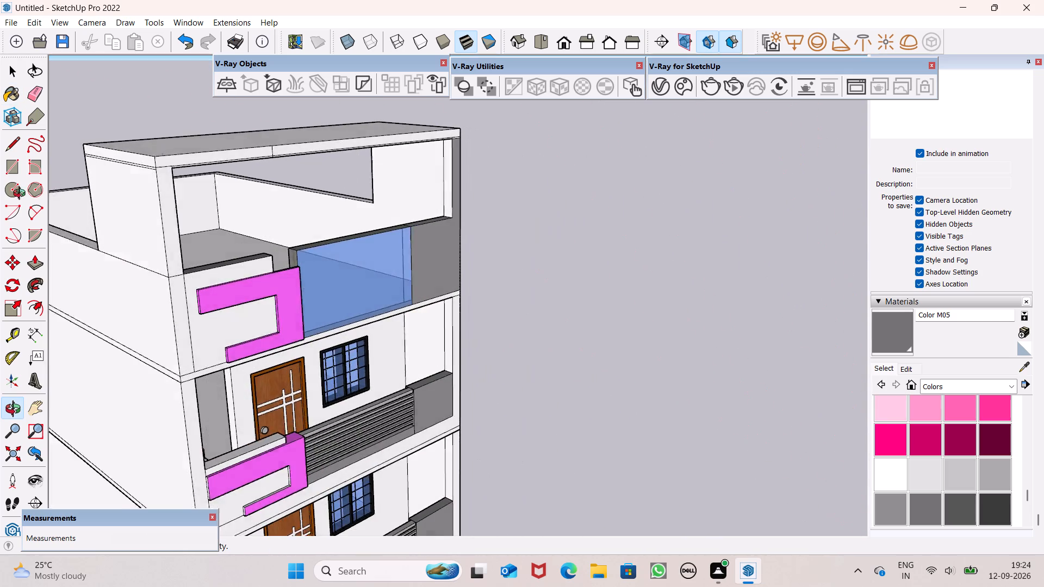
{"action": "middle_click_drag", "start_coordinate": [22, 195], "coordinate": [0, 195]}
{"action": "scroll", "coordinate": [325, 226], "scroll_direction": "down", "scroll_amount": 6}
{"action": "scroll", "coordinate": [557, 183], "scroll_direction": "down", "scroll_amount": 3}
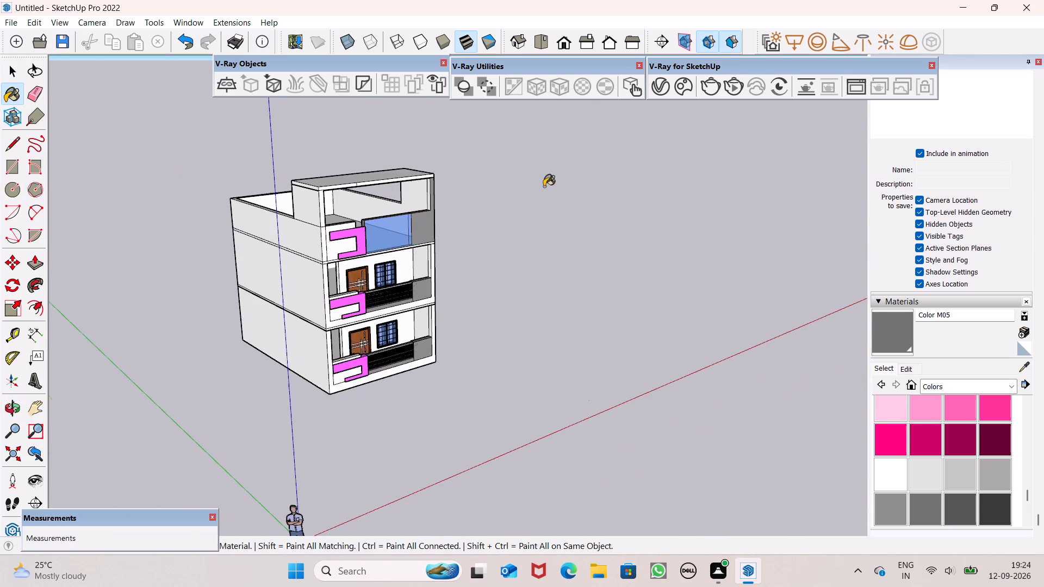
{"action": "middle_click_drag", "start_coordinate": [543, 195], "coordinate": [322, 209]}
{"action": "key", "text": "space"}
{"action": "middle_click_drag", "start_coordinate": [503, 224], "coordinate": [504, 255]}
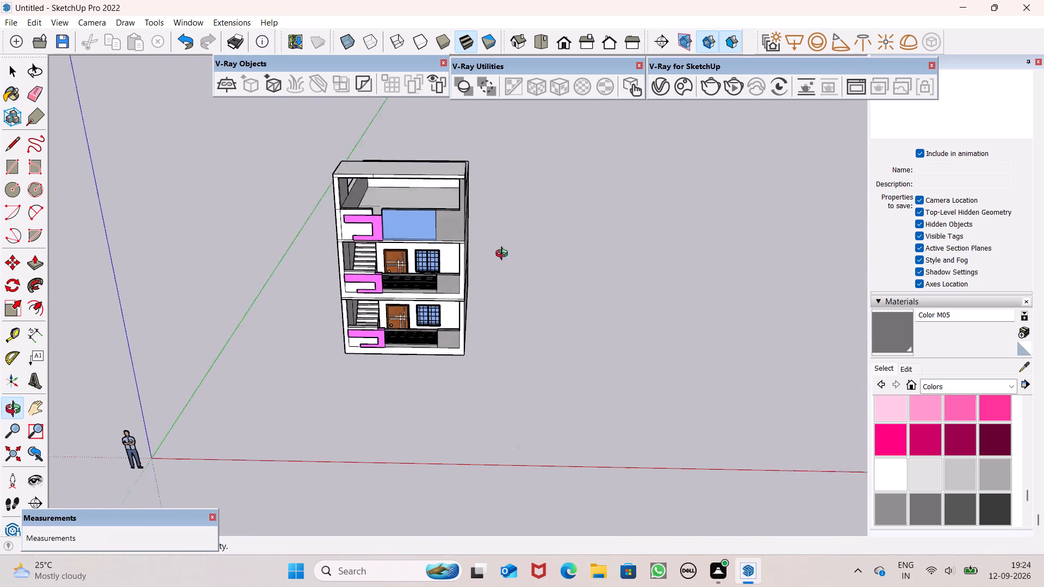
{"action": "middle_click_drag", "start_coordinate": [504, 255], "coordinate": [475, 374]}
{"action": "scroll", "coordinate": [332, 179], "scroll_direction": "up", "scroll_amount": 8}
{"action": "scroll", "coordinate": [371, 225], "scroll_direction": "up", "scroll_amount": 8}
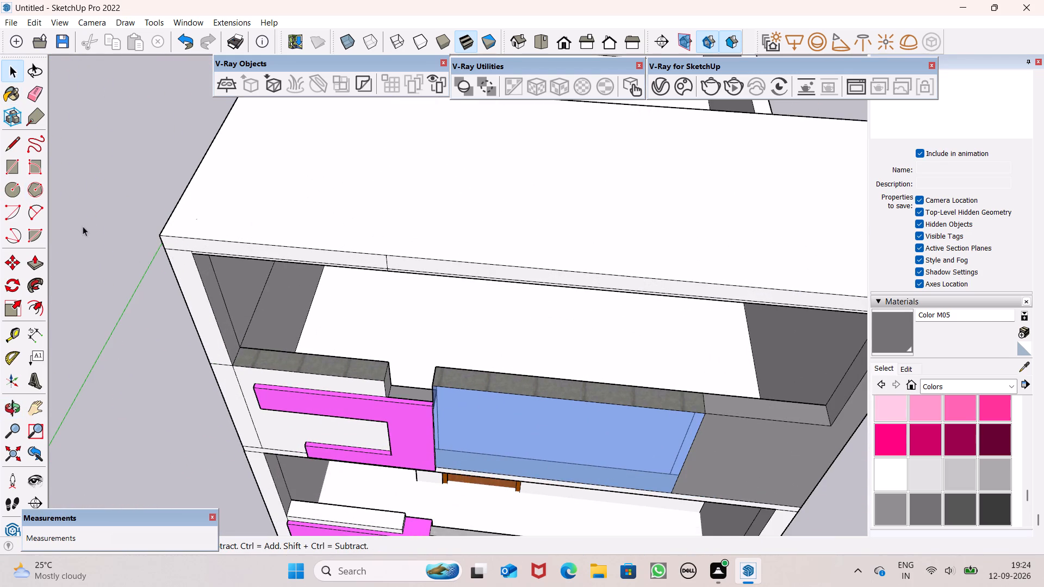
{"action": "left_click", "coordinate": [30, 90]}
{"action": "scroll", "coordinate": [195, 234], "scroll_direction": "up", "scroll_amount": 6}
{"action": "left_click", "coordinate": [165, 256]}
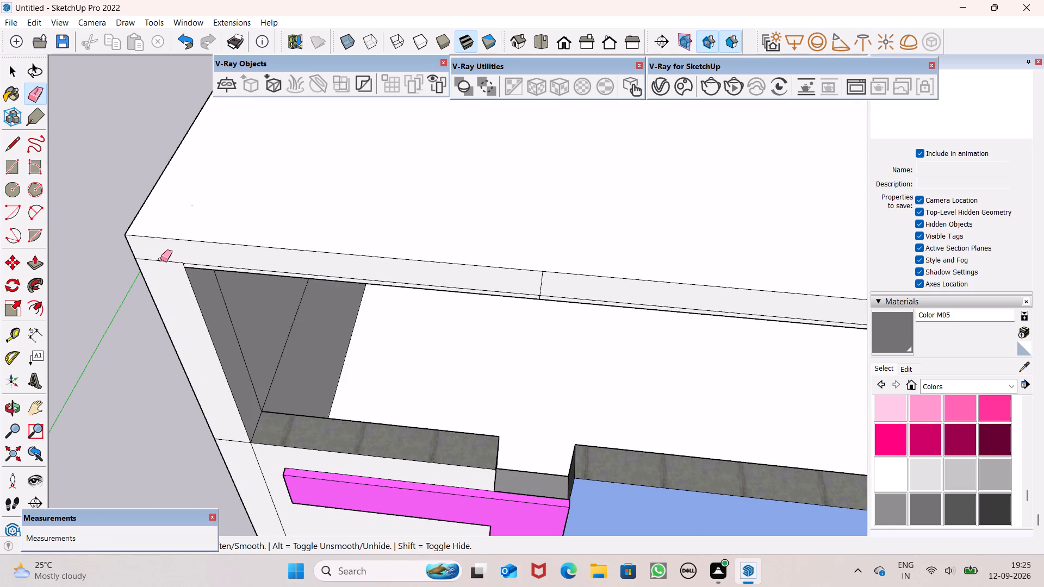
{"action": "left_click_drag", "start_coordinate": [160, 259], "coordinate": [162, 271]}
Erase the short vertical joint line and the long horizontal seam line on the roof slab's front edge.
{"action": "scroll", "coordinate": [188, 244], "scroll_direction": "down", "scroll_amount": 6}
{"action": "middle_click_drag", "start_coordinate": [364, 260], "coordinate": [405, 136]}
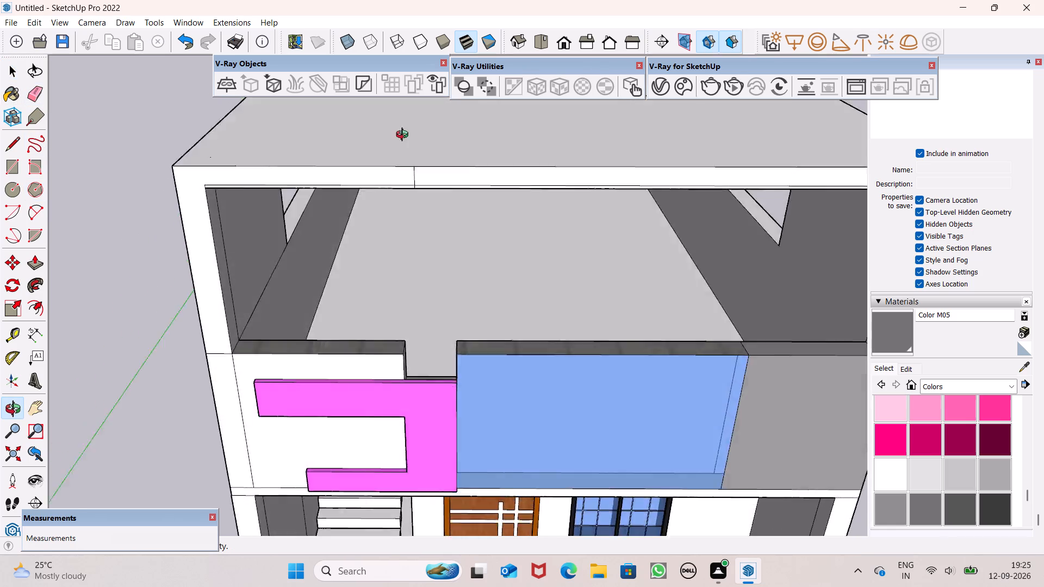
{"action": "middle_click_drag", "start_coordinate": [405, 136], "coordinate": [416, 90]}
{"action": "scroll", "coordinate": [429, 128], "scroll_direction": "up", "scroll_amount": 15}
{"action": "left_click_drag", "start_coordinate": [442, 146], "coordinate": [421, 156]}
{"action": "left_click_drag", "start_coordinate": [435, 166], "coordinate": [425, 179]}
{"action": "left_click_drag", "start_coordinate": [419, 177], "coordinate": [412, 176]}
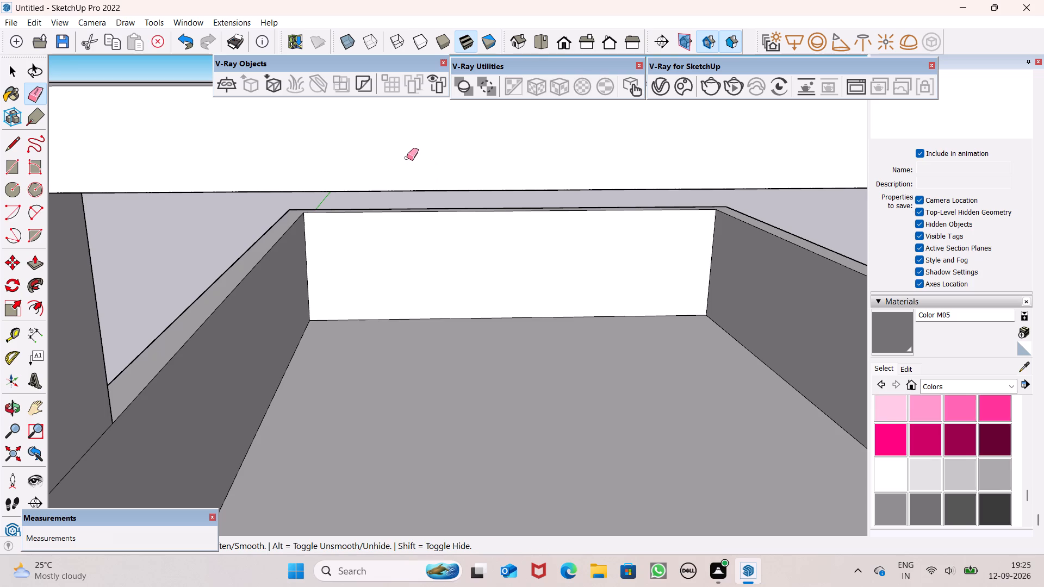
Erase the leftover seam line on the roof slab's front edge above the grey corner column.
{"action": "scroll", "coordinate": [408, 148], "scroll_direction": "down", "scroll_amount": 18}
{"action": "scroll", "coordinate": [518, 110], "scroll_direction": "down", "scroll_amount": 5}
{"action": "scroll", "coordinate": [729, 121], "scroll_direction": "up", "scroll_amount": 6}
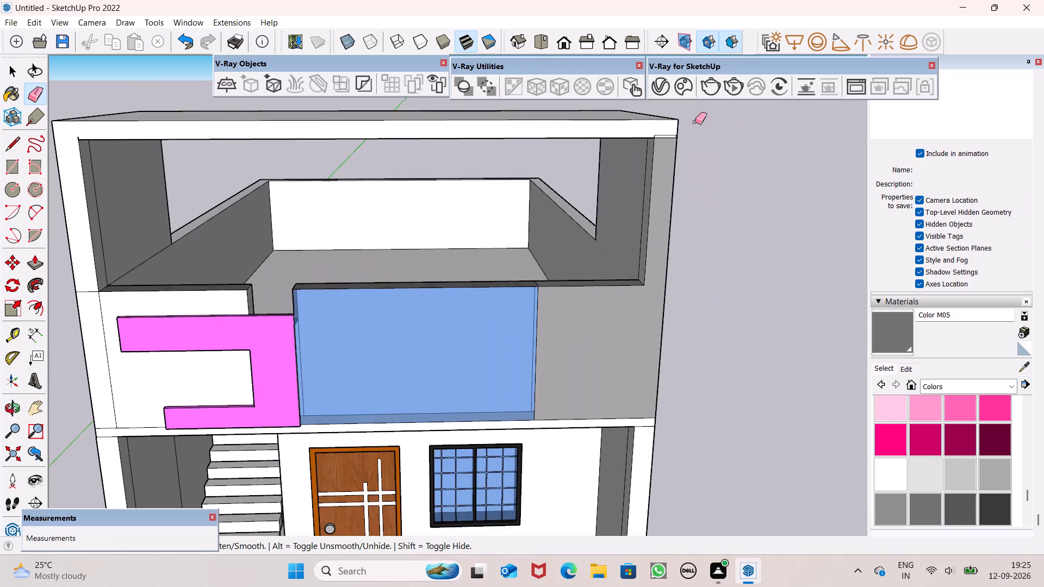
{"action": "scroll", "coordinate": [647, 126], "scroll_direction": "up", "scroll_amount": 14}
{"action": "left_click_drag", "start_coordinate": [680, 142], "coordinate": [682, 153]}
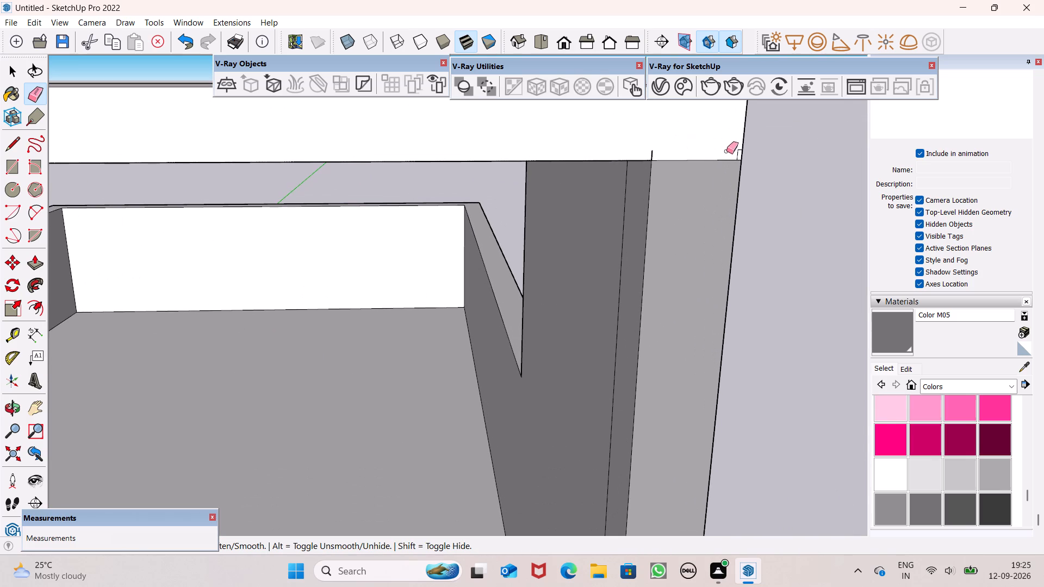
{"action": "left_click_drag", "start_coordinate": [730, 143], "coordinate": [731, 155]}
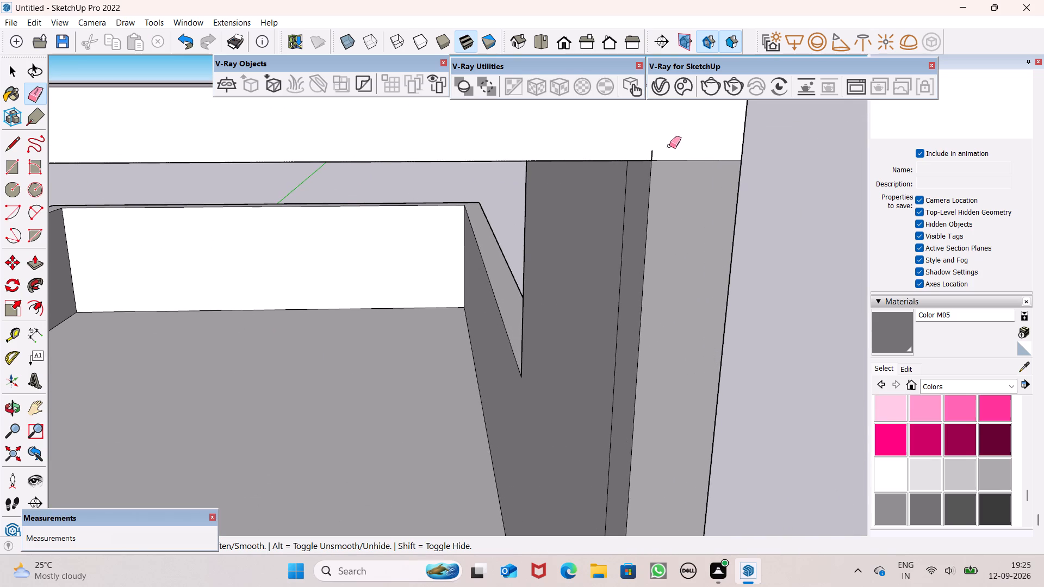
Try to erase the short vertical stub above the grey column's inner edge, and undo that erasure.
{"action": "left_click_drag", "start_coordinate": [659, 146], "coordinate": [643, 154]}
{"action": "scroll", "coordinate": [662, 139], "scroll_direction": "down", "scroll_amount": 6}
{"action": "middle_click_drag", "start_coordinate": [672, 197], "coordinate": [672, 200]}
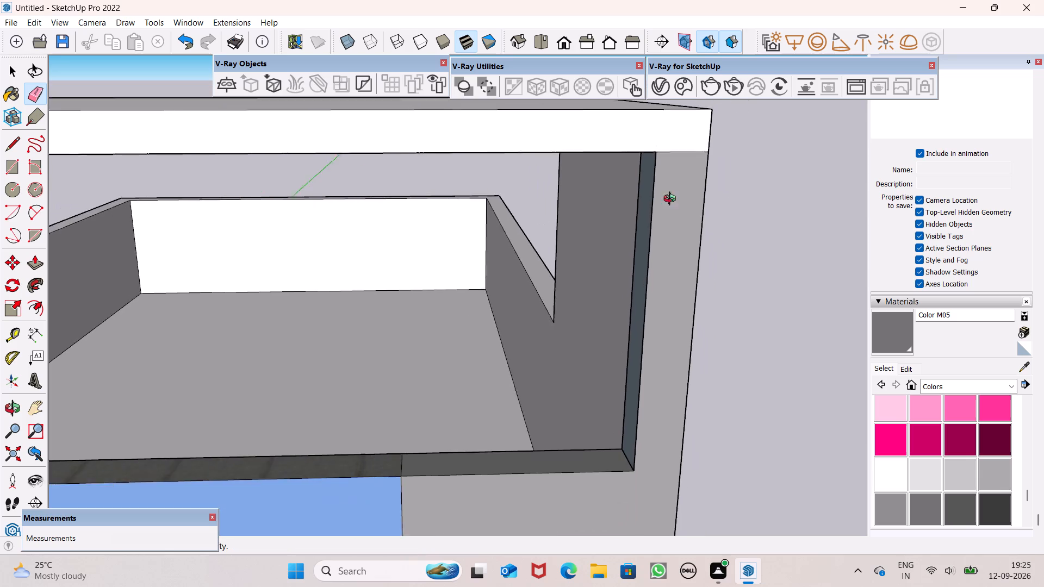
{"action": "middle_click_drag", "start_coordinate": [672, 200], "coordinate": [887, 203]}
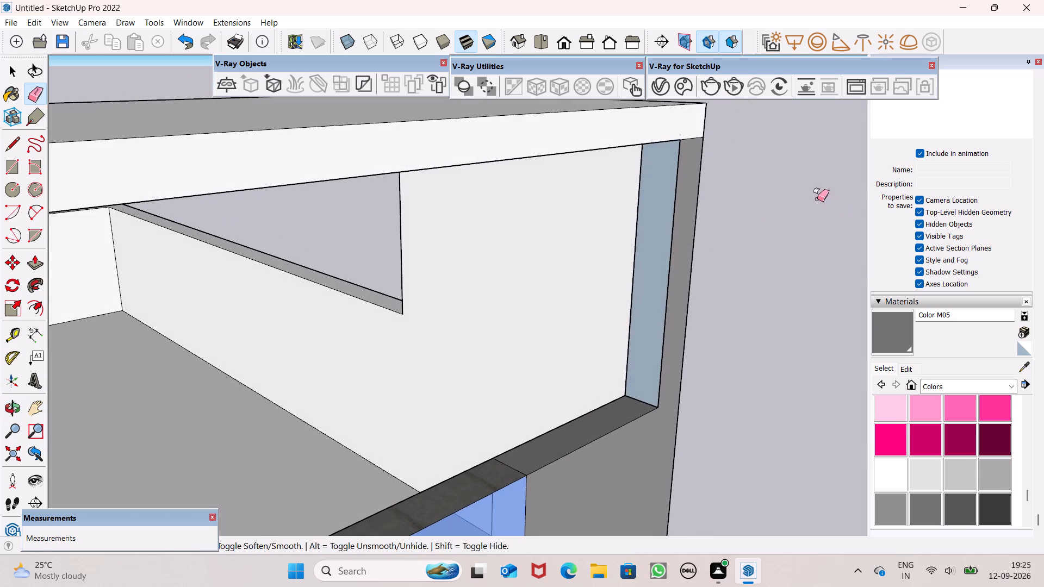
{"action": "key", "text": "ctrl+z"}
Examine the house front and the top of the front roof slab from several angles.
{"action": "scroll", "coordinate": [770, 193], "scroll_direction": "down", "scroll_amount": 13}
{"action": "middle_click_drag", "start_coordinate": [770, 200], "coordinate": [514, 193]}
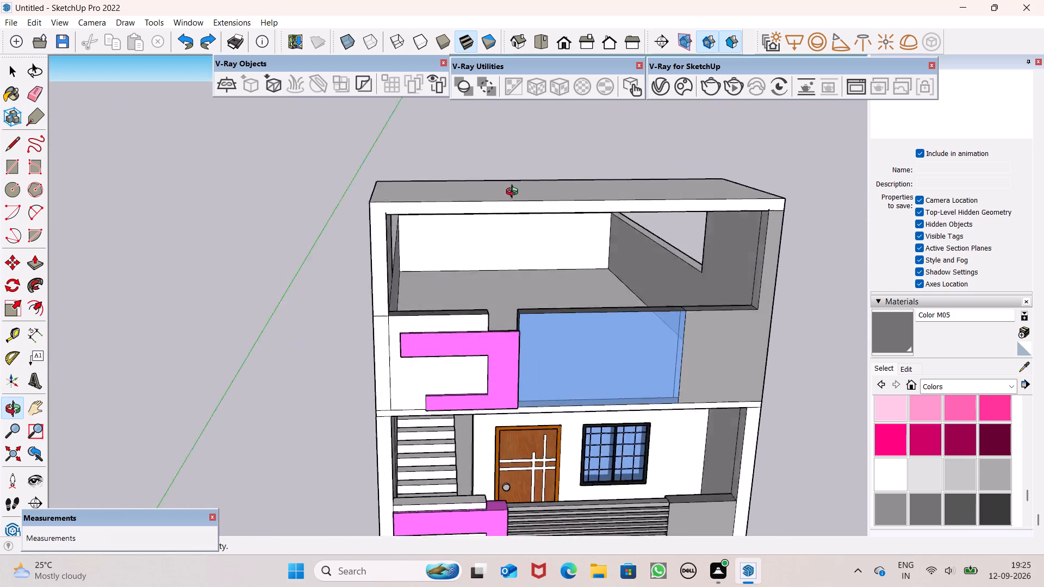
{"action": "middle_click_drag", "start_coordinate": [514, 193], "coordinate": [600, 272]}
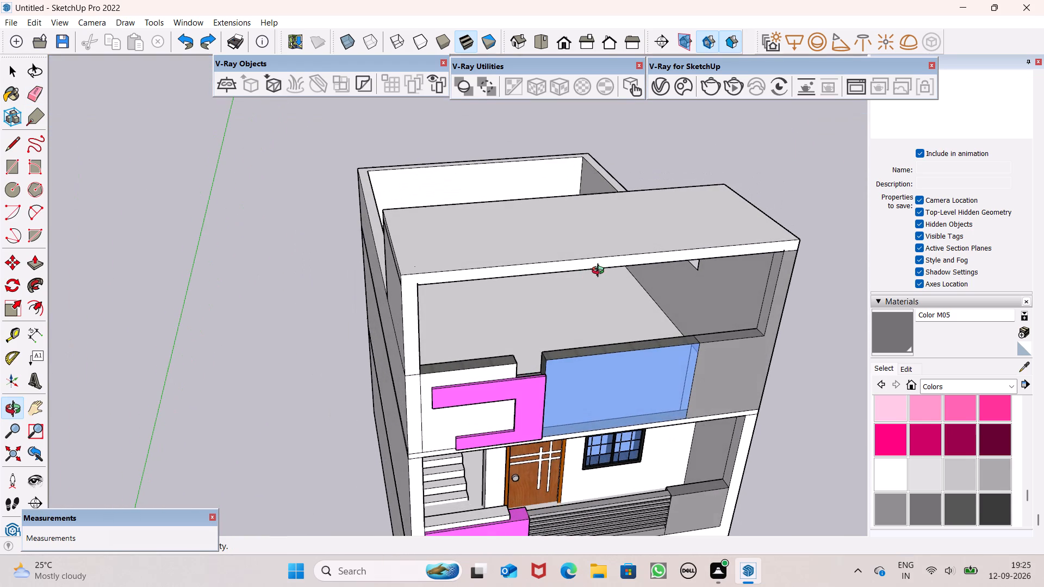
{"action": "middle_click_drag", "start_coordinate": [600, 272], "coordinate": [600, 267]}
{"action": "scroll", "coordinate": [602, 228], "scroll_direction": "up", "scroll_amount": 1}
{"action": "key", "text": "space"}
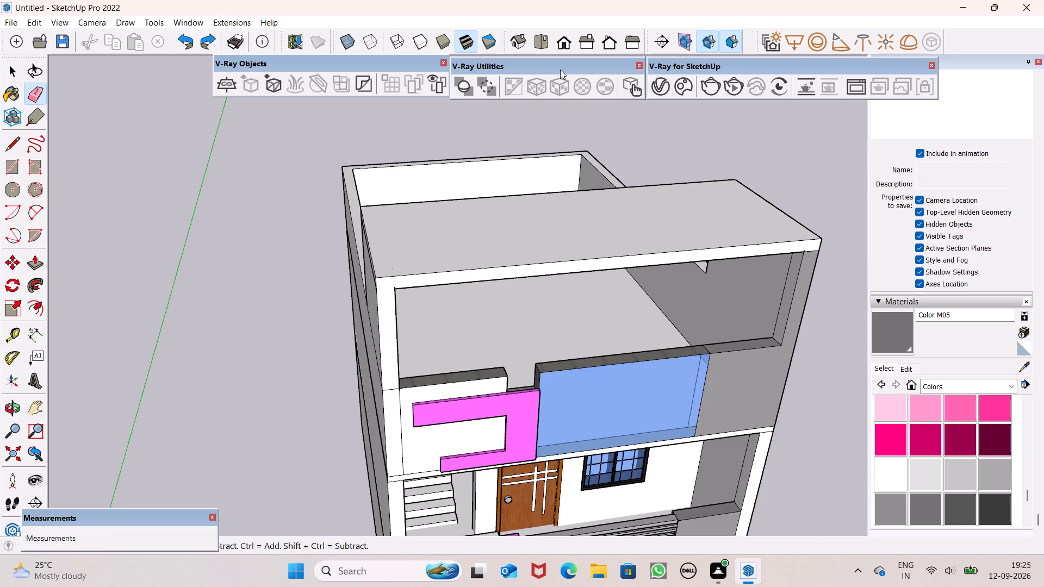
{"action": "scroll", "coordinate": [560, 43], "scroll_direction": "down", "scroll_amount": 1}
{"action": "scroll", "coordinate": [573, 179], "scroll_direction": "down", "scroll_amount": 7}
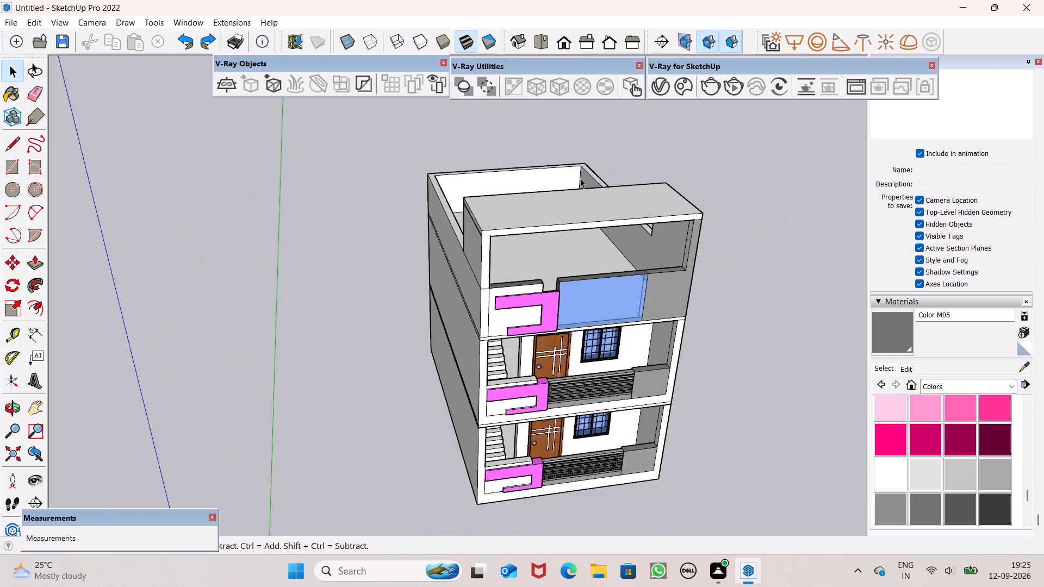
{"action": "scroll", "coordinate": [580, 178], "scroll_direction": "down", "scroll_amount": 6}
{"action": "middle_click_drag", "start_coordinate": [583, 172], "coordinate": [499, 313]}
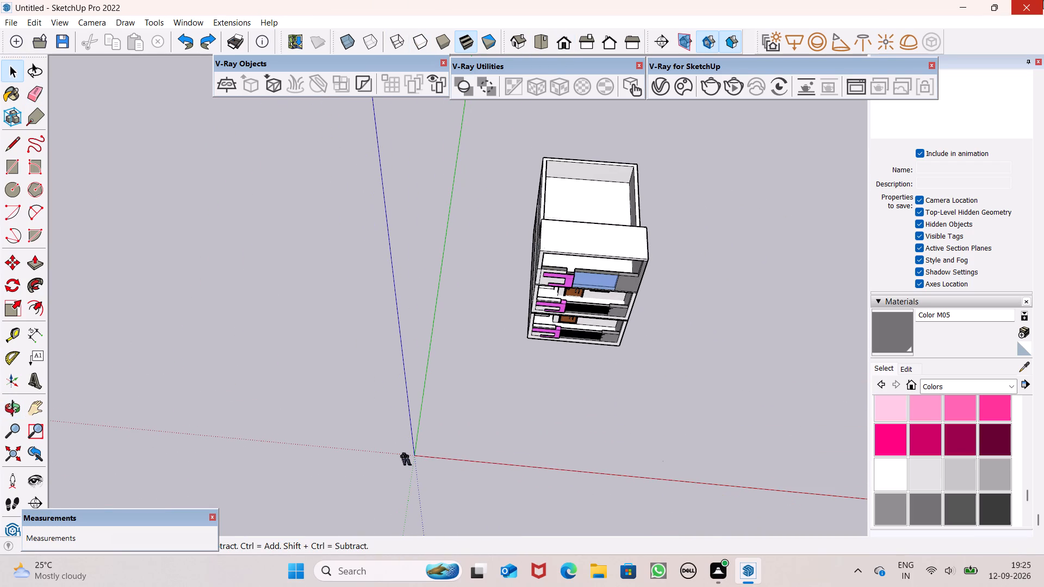
{"action": "right_click_drag", "start_coordinate": [1037, 7], "coordinate": [845, 138]}
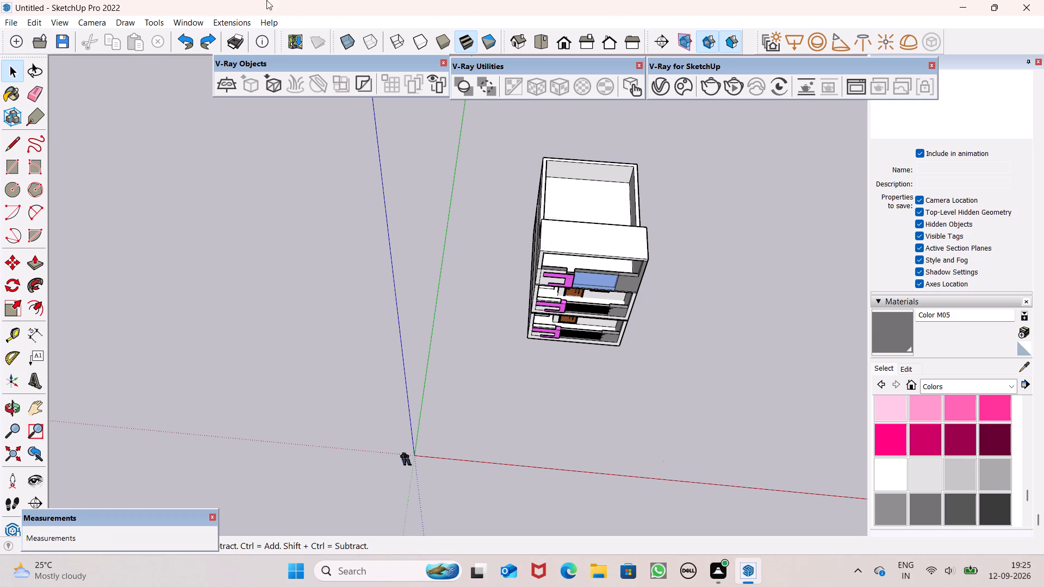
{"action": "scroll", "coordinate": [617, 286], "scroll_direction": "down", "scroll_amount": 3}
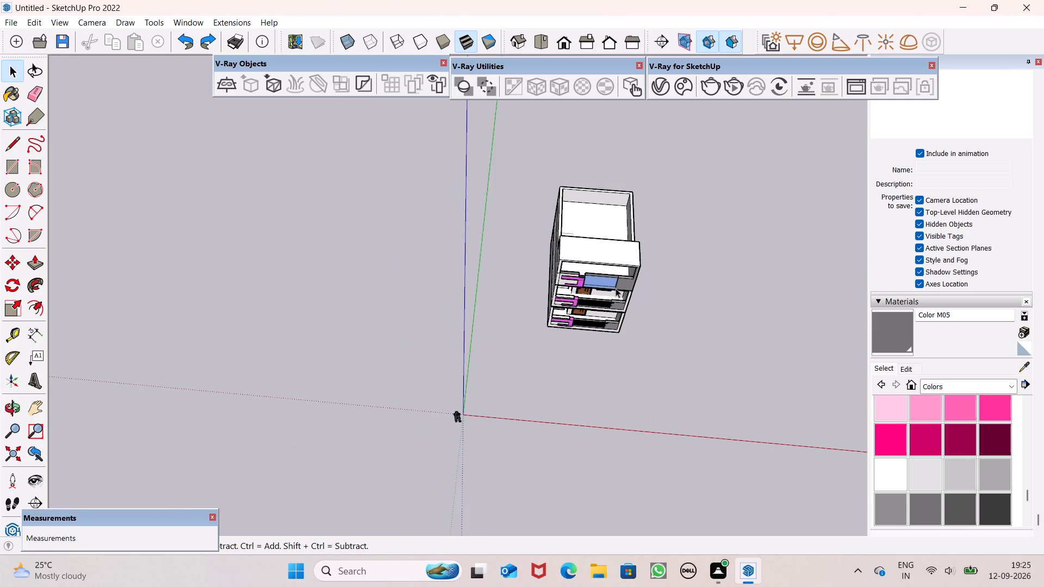
{"action": "scroll", "coordinate": [616, 288], "scroll_direction": "up", "scroll_amount": 14}
{"action": "middle_click_drag", "start_coordinate": [619, 291], "coordinate": [600, 461]}
{"action": "scroll", "coordinate": [544, 376], "scroll_direction": "up", "scroll_amount": 1}
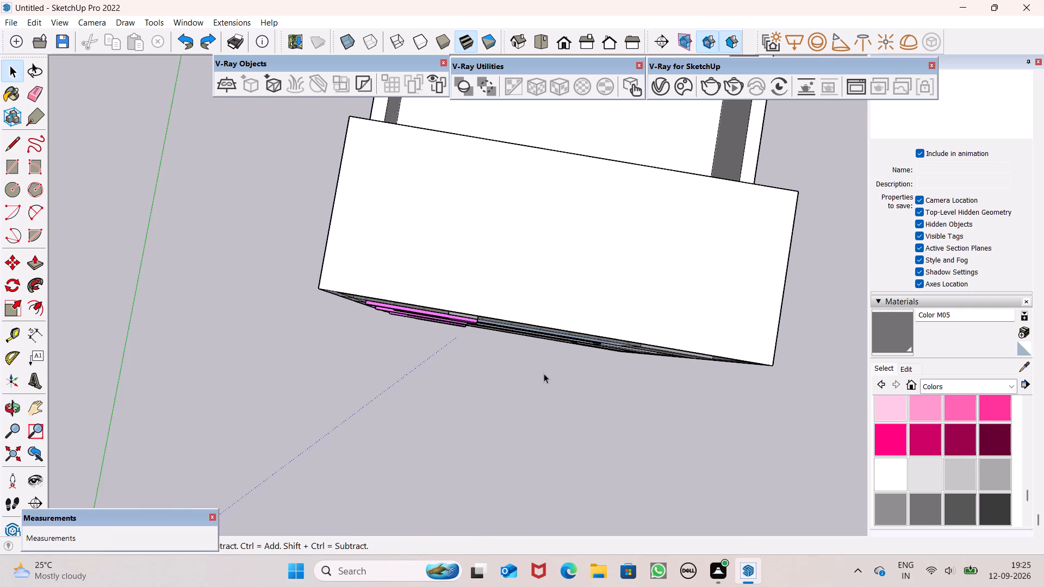
{"action": "middle_click_drag", "start_coordinate": [545, 372], "coordinate": [580, 345]}
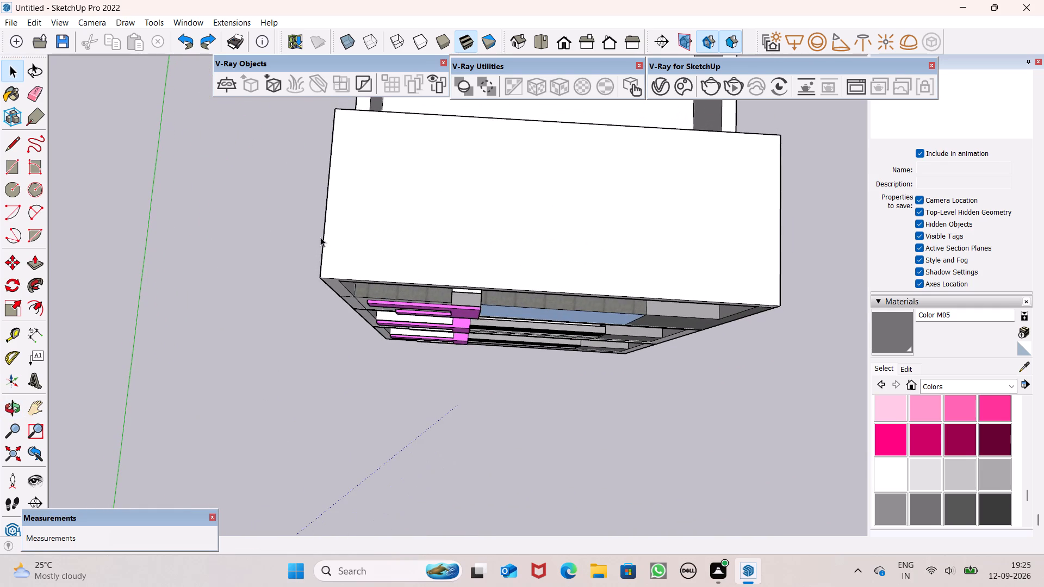
Draw a narrow rectangle about 4' 8" by 1' on top of the front roof slab, towards the pink railing side.
{"action": "left_click", "coordinate": [15, 172]}
{"action": "scroll", "coordinate": [217, 185], "scroll_direction": "up", "scroll_amount": 2}
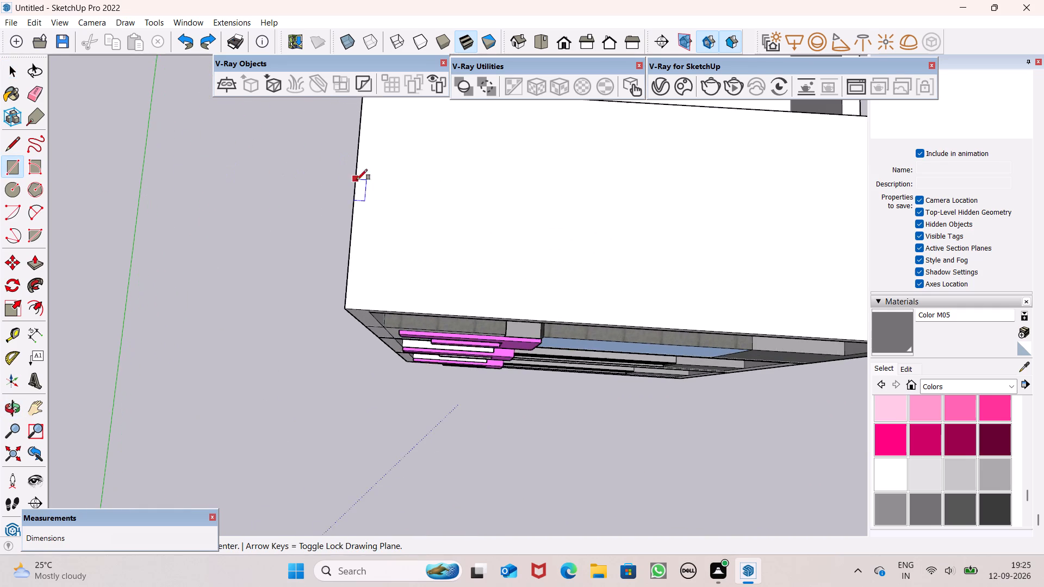
{"action": "scroll", "coordinate": [460, 211], "scroll_direction": "down", "scroll_amount": 6}
{"action": "scroll", "coordinate": [521, 220], "scroll_direction": "up", "scroll_amount": 1}
{"action": "scroll", "coordinate": [521, 220], "scroll_direction": "down", "scroll_amount": 4}
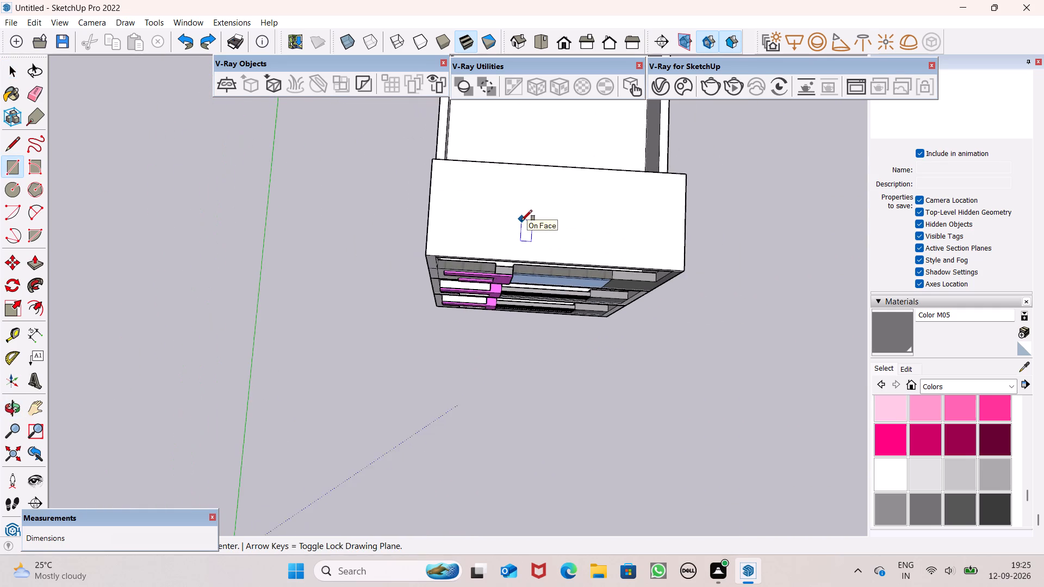
{"action": "middle_click_drag", "start_coordinate": [549, 233], "coordinate": [538, 153]}
{"action": "scroll", "coordinate": [507, 166], "scroll_direction": "up", "scroll_amount": 1}
{"action": "middle_click_drag", "start_coordinate": [521, 184], "coordinate": [526, 99]}
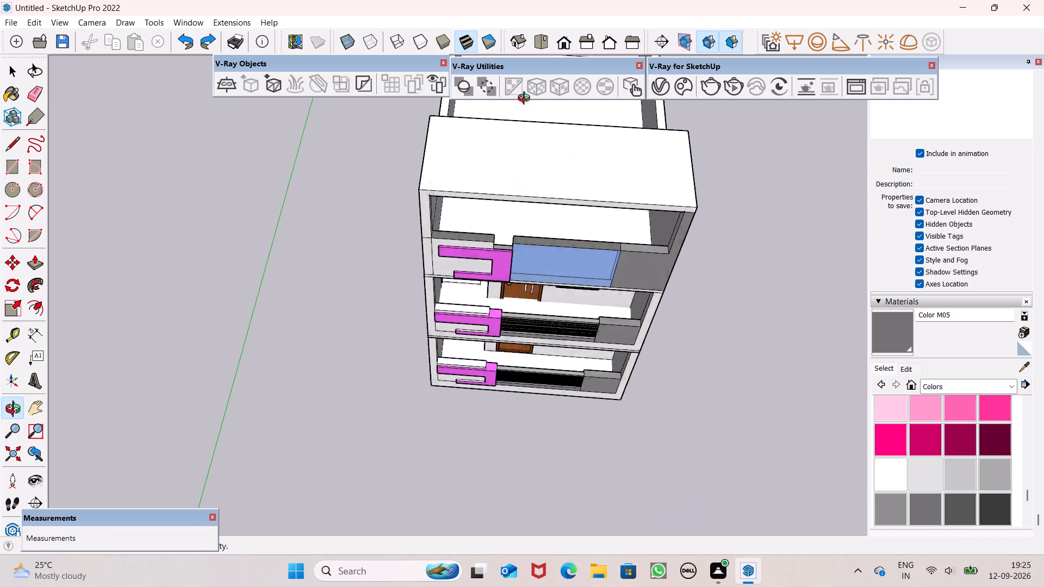
{"action": "middle_click_drag", "start_coordinate": [526, 99], "coordinate": [533, 72]}
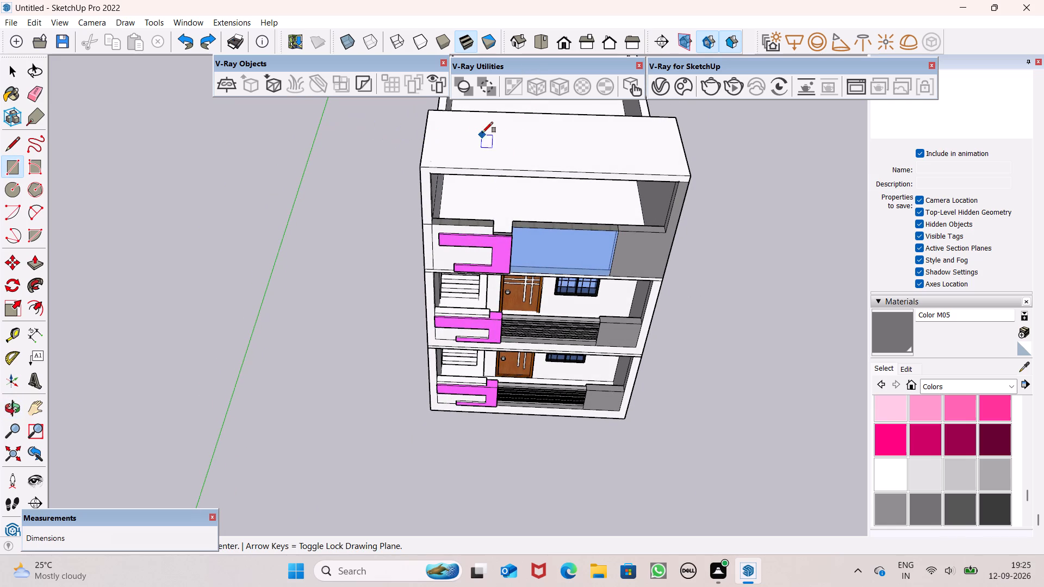
{"action": "middle_click_drag", "start_coordinate": [485, 134], "coordinate": [486, 230]}
{"action": "scroll", "coordinate": [495, 200], "scroll_direction": "up", "scroll_amount": 8}
{"action": "scroll", "coordinate": [478, 182], "scroll_direction": "down", "scroll_amount": 7}
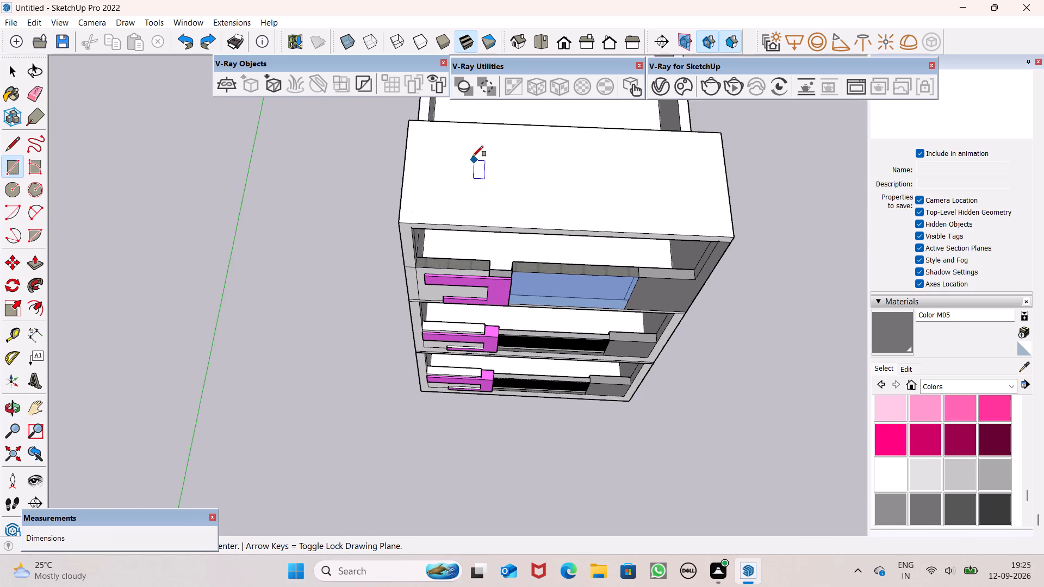
{"action": "scroll", "coordinate": [473, 151], "scroll_direction": "up", "scroll_amount": 7}
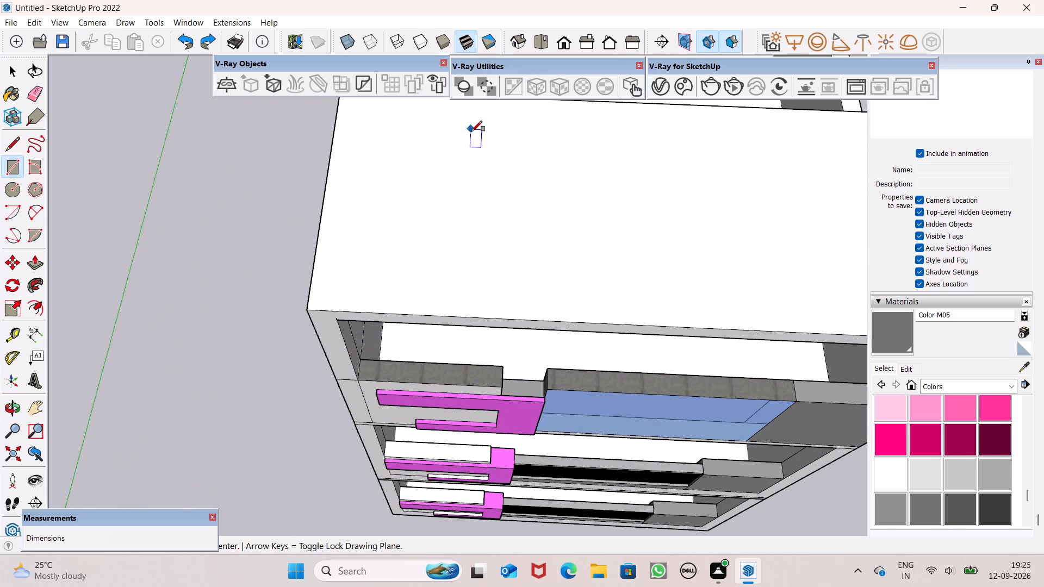
{"action": "scroll", "coordinate": [473, 147], "scroll_direction": "down", "scroll_amount": 8}
{"action": "middle_click_drag", "start_coordinate": [473, 136], "coordinate": [477, 213]}
{"action": "scroll", "coordinate": [486, 202], "scroll_direction": "up", "scroll_amount": 2}
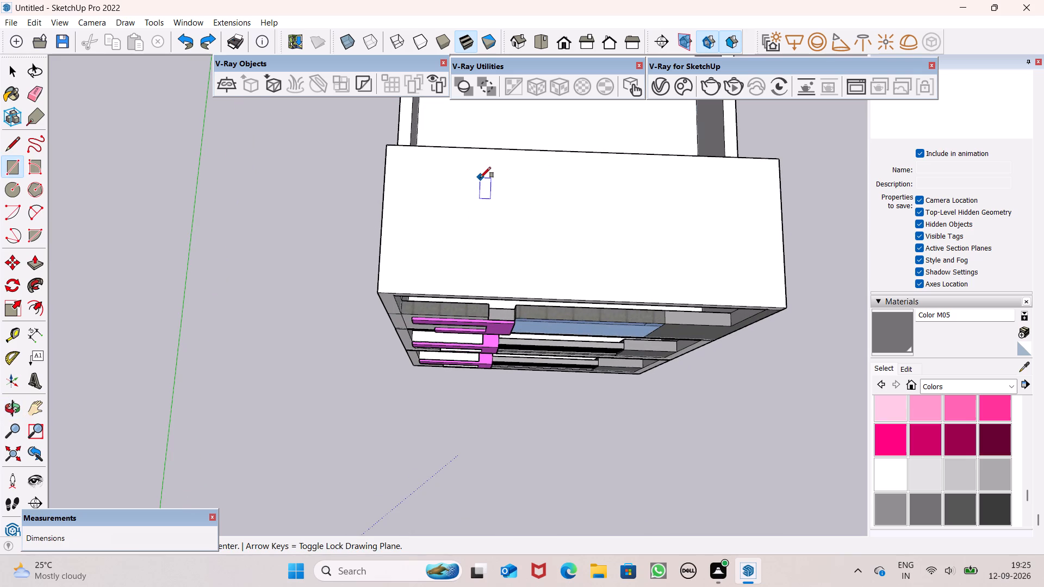
{"action": "left_click", "coordinate": [468, 173]}
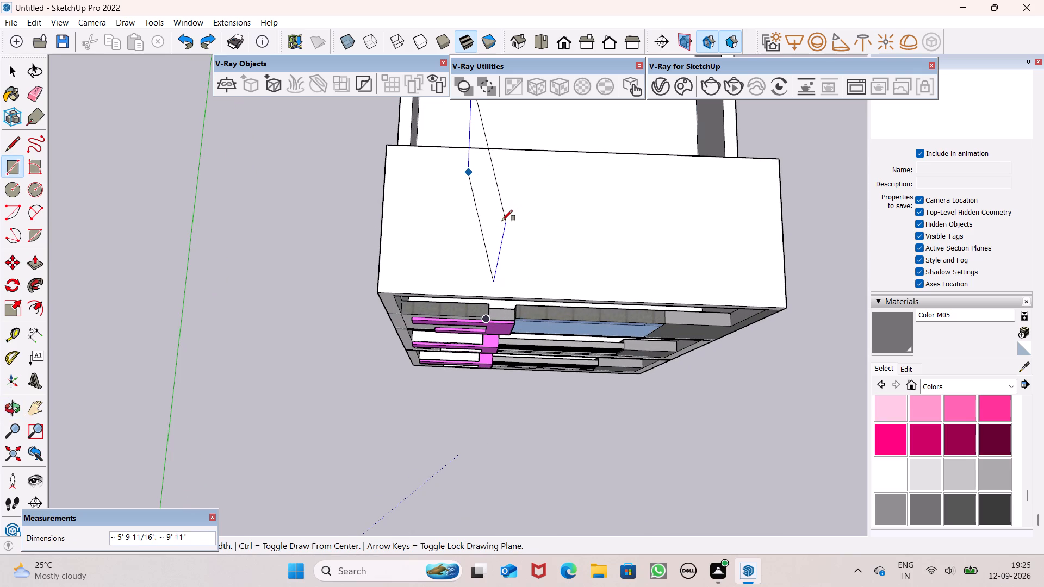
{"action": "key", "text": "space"}
{"action": "left_click", "coordinate": [17, 170]}
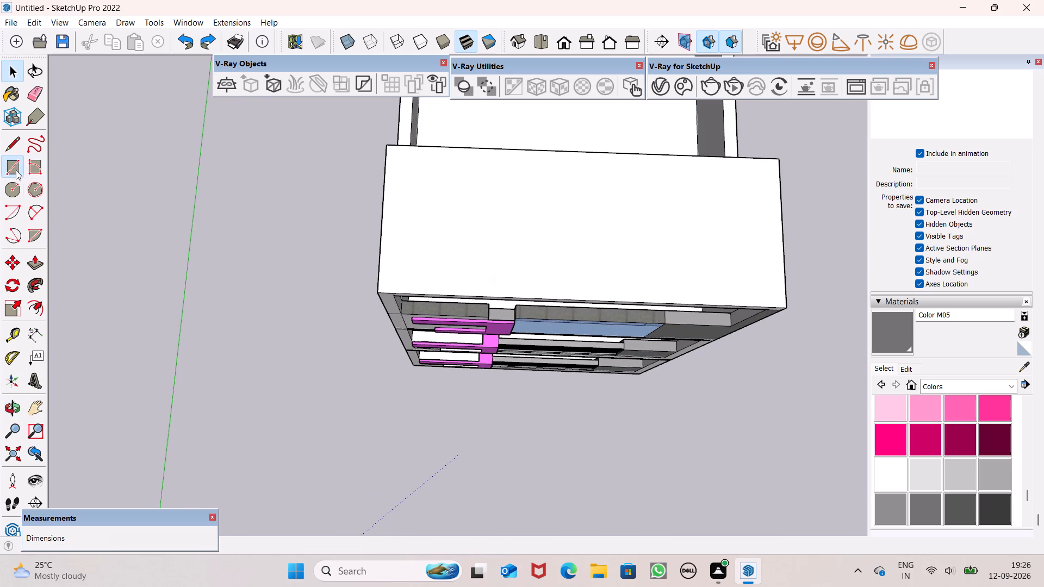
{"action": "scroll", "coordinate": [481, 202], "scroll_direction": "up", "scroll_amount": 5}
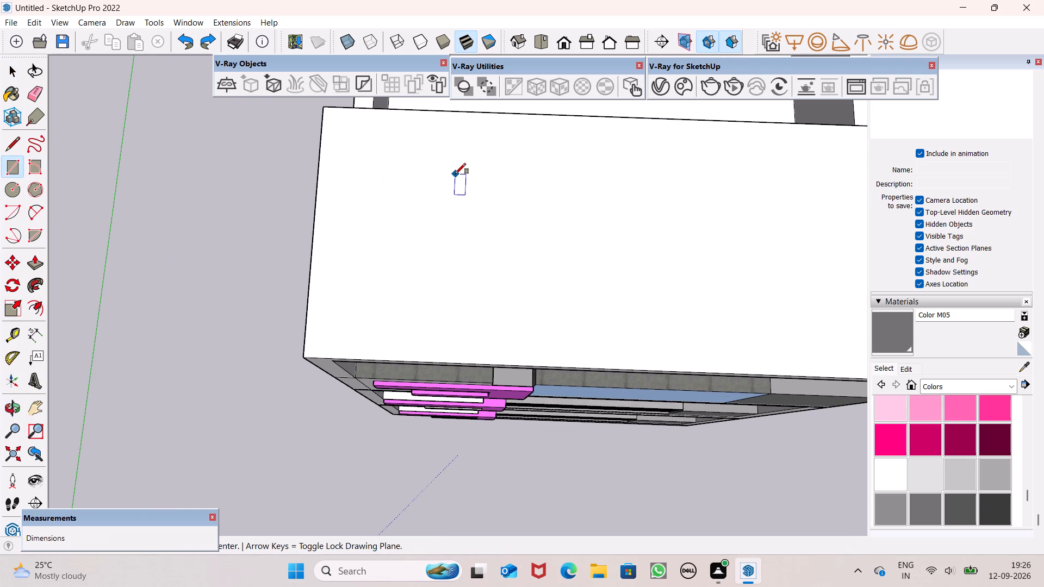
{"action": "left_click", "coordinate": [450, 156]}
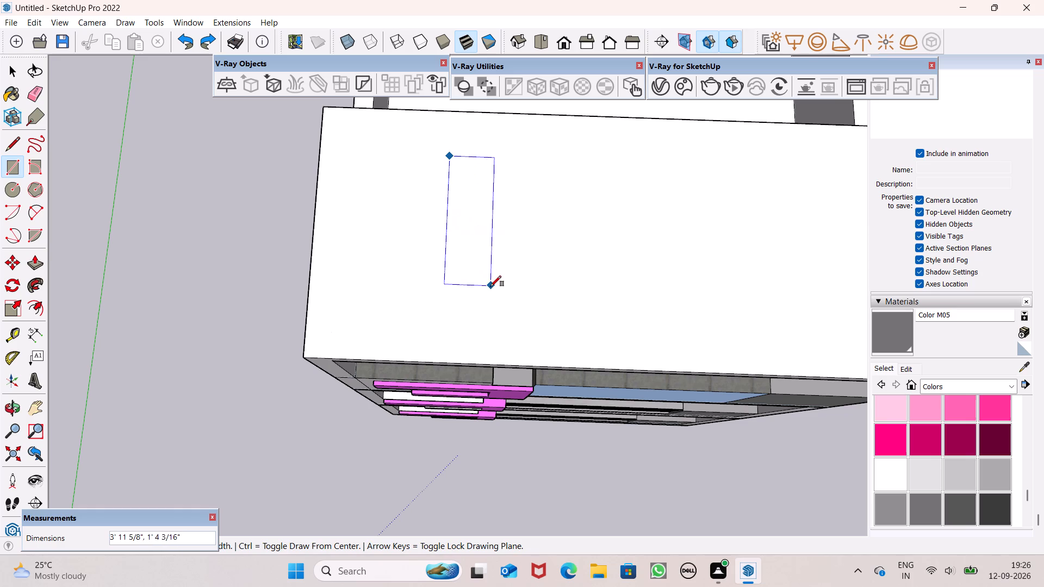
{"action": "left_click", "coordinate": [478, 310]}
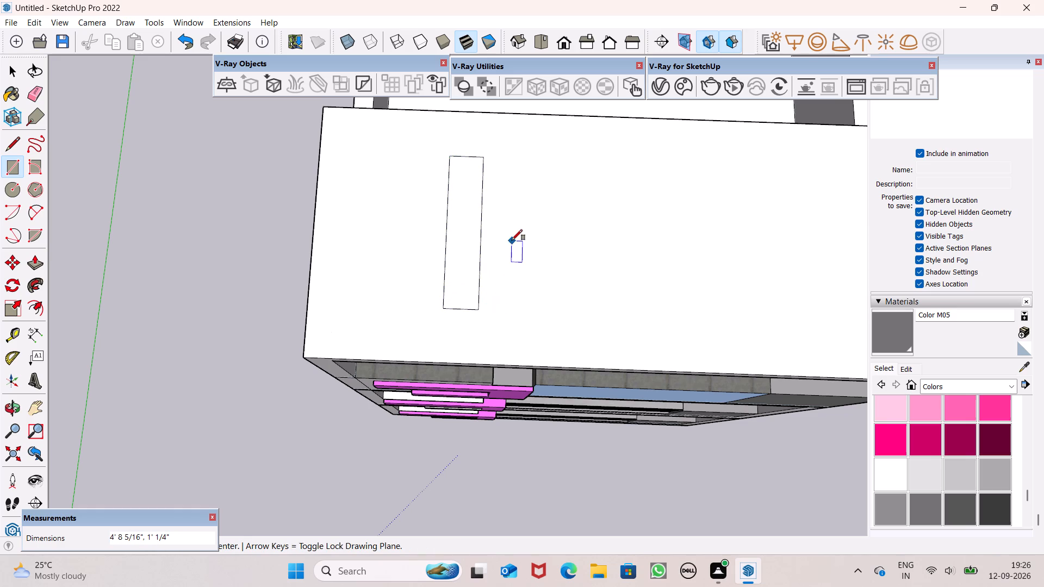
{"action": "key", "text": "space"}
Copy the rectangle six times across the slab towards the grey column side, about 2' 4" apart, staggering the copies back and forward.
{"action": "scroll", "coordinate": [471, 196], "scroll_direction": "down", "scroll_amount": 8}
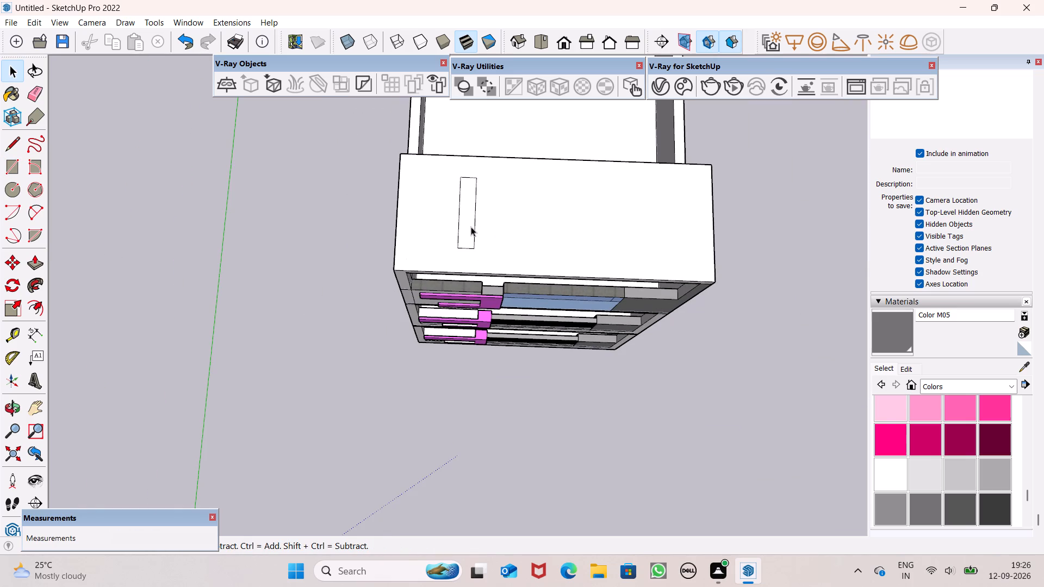
{"action": "triple_click", "coordinate": [470, 227]}
{"action": "left_click_drag", "start_coordinate": [248, 295], "coordinate": [256, 291]}
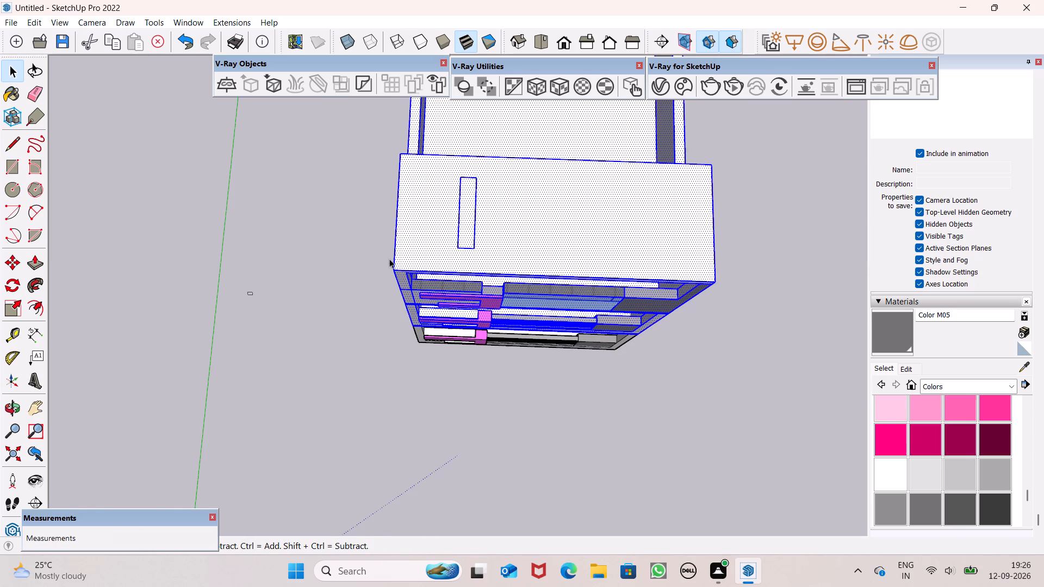
{"action": "double_click", "coordinate": [467, 223]}
{"action": "key", "text": "m"}
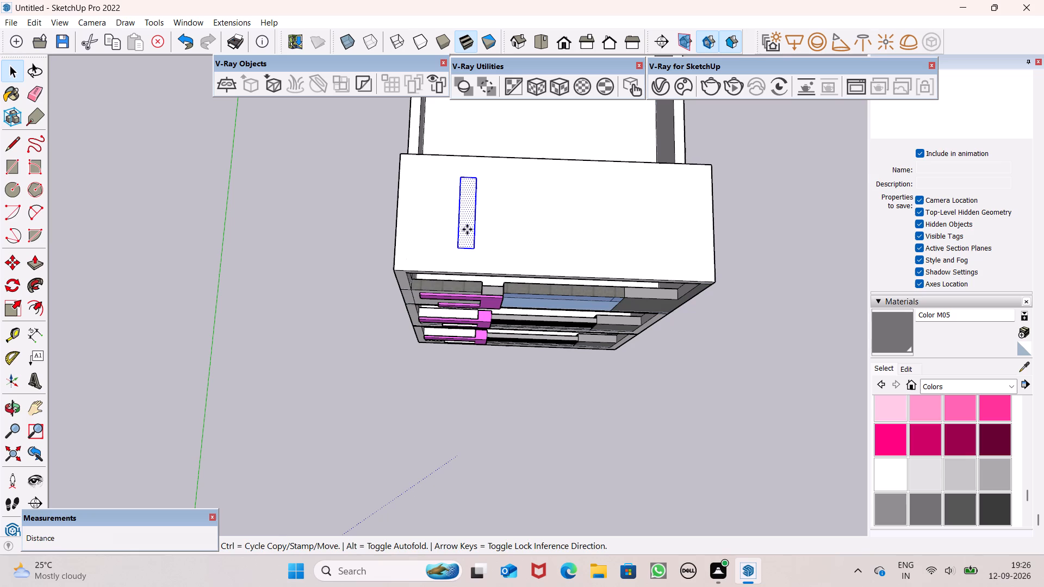
{"action": "key", "text": "Return"}
{"action": "left_click_drag", "start_coordinate": [467, 217], "coordinate": [487, 208]}
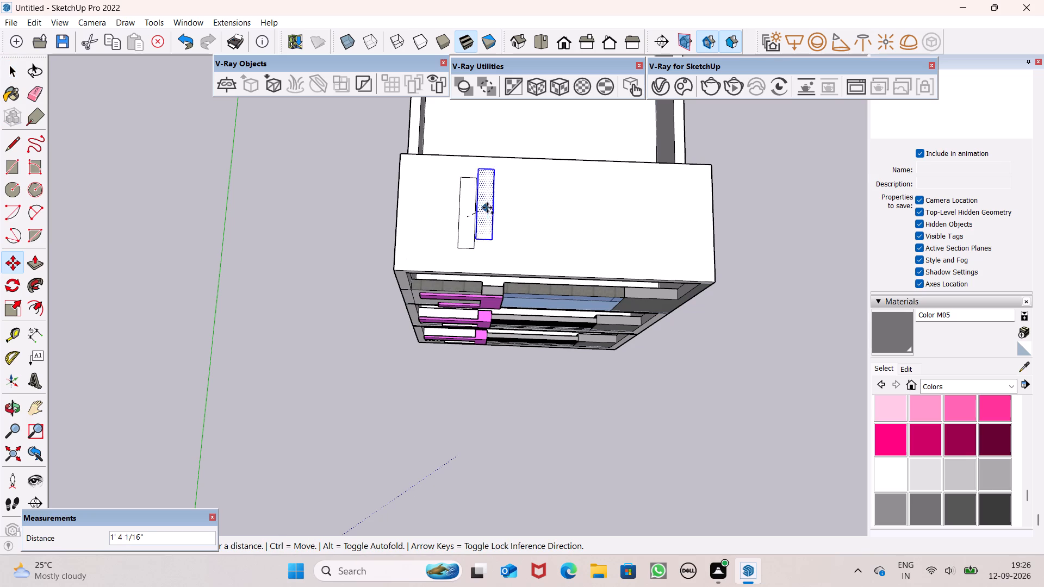
{"action": "left_click_drag", "start_coordinate": [487, 208], "coordinate": [499, 209]}
{"action": "left_click_drag", "start_coordinate": [500, 209], "coordinate": [501, 211]}
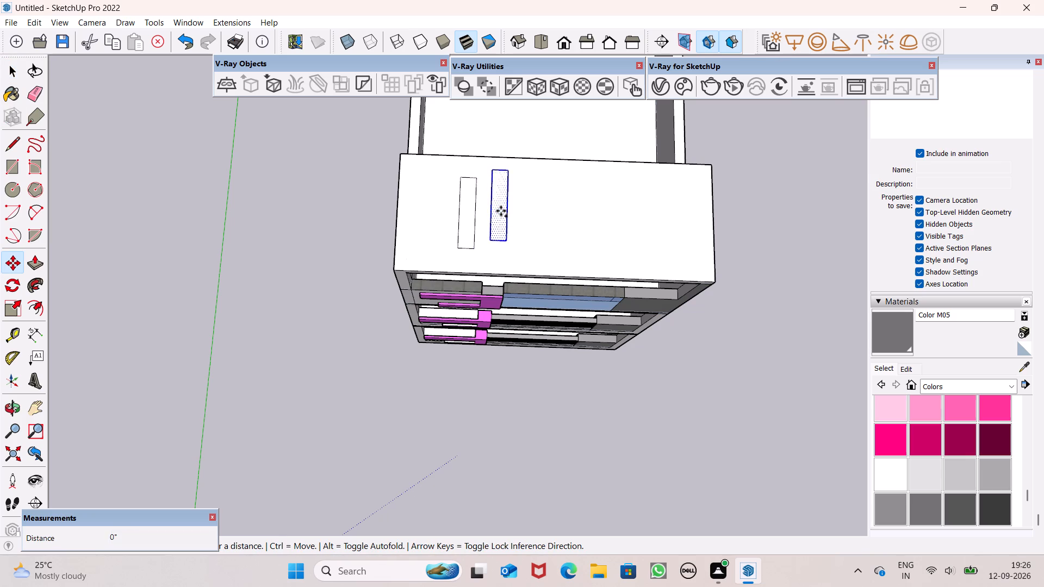
{"action": "left_click_drag", "start_coordinate": [501, 211], "coordinate": [531, 224]}
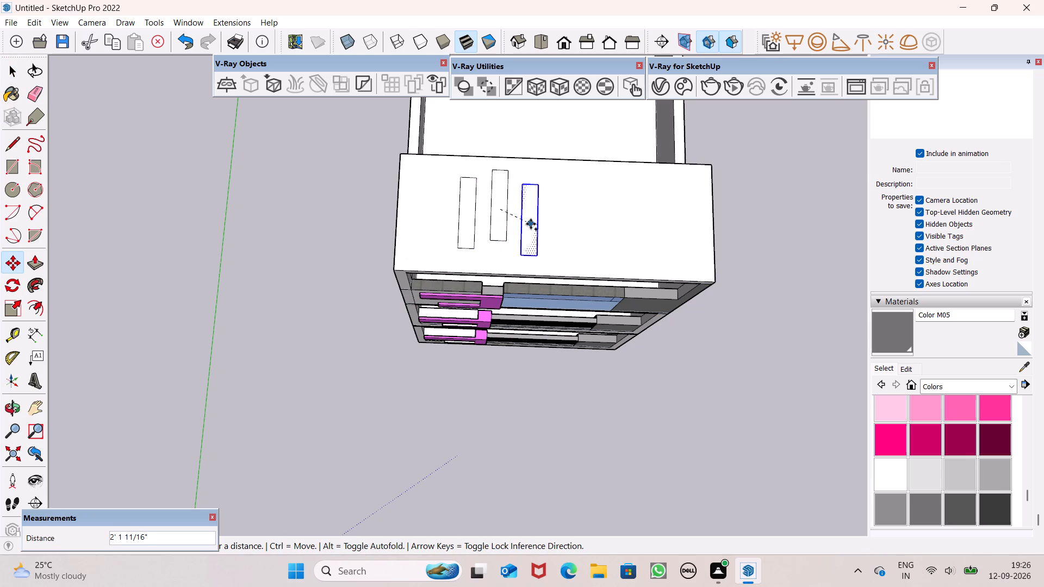
{"action": "left_click_drag", "start_coordinate": [531, 224], "coordinate": [531, 226]}
{"action": "left_click_drag", "start_coordinate": [531, 228], "coordinate": [566, 217]}
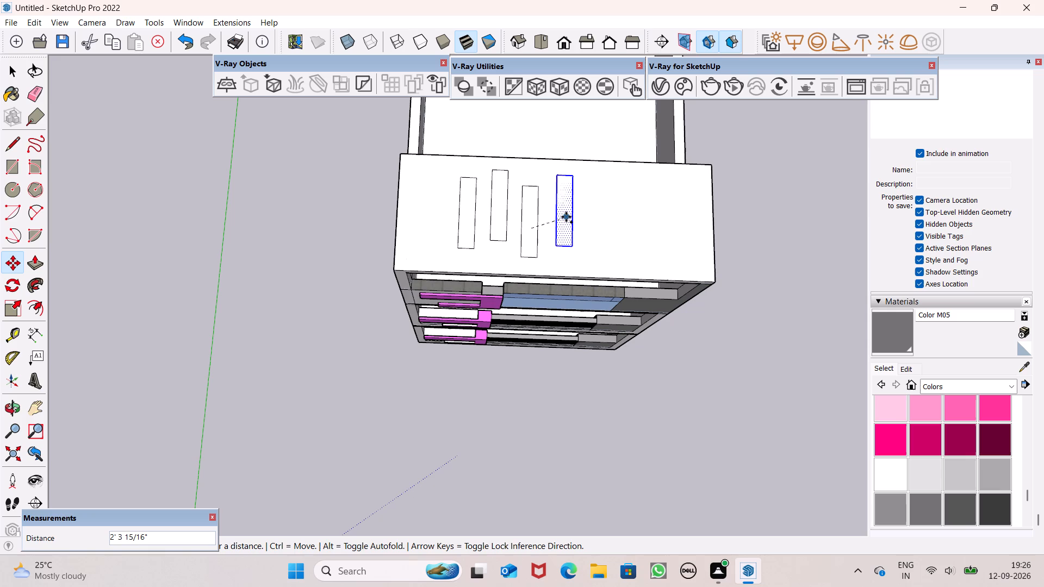
{"action": "left_click_drag", "start_coordinate": [566, 217], "coordinate": [566, 215]}
{"action": "left_click_drag", "start_coordinate": [563, 216], "coordinate": [586, 229]}
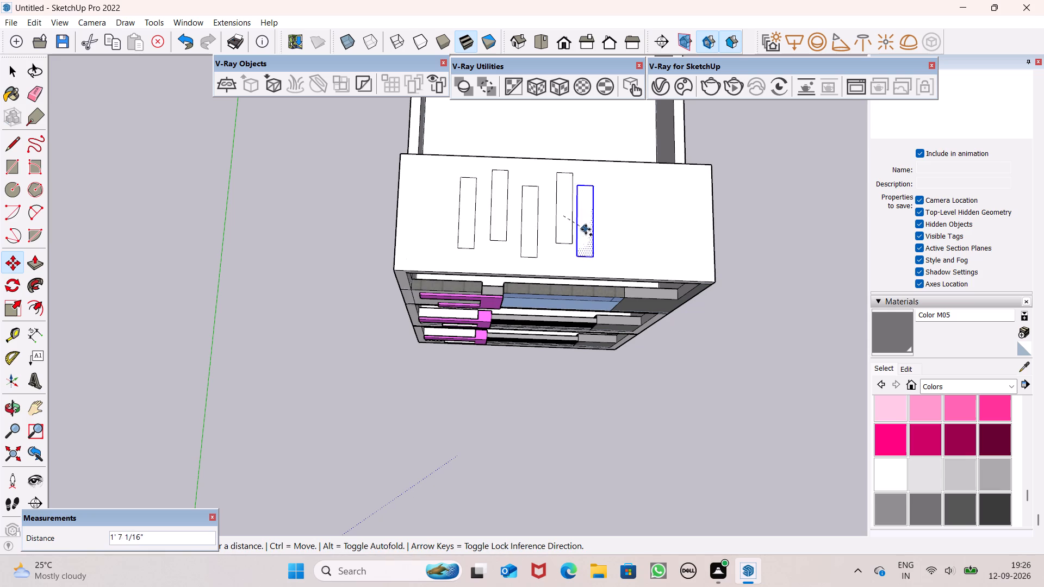
{"action": "left_click_drag", "start_coordinate": [586, 229], "coordinate": [594, 235]}
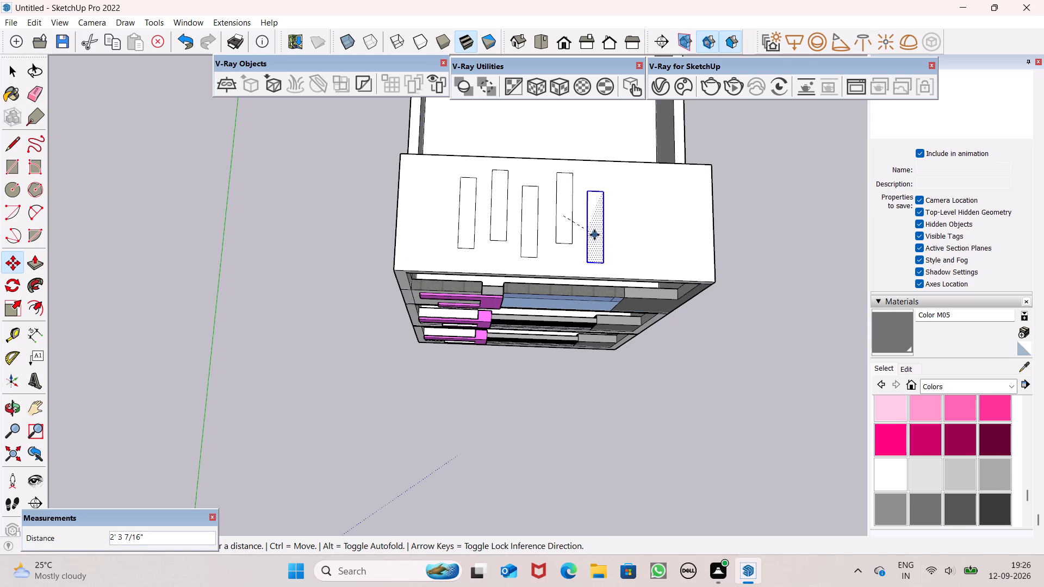
{"action": "left_click_drag", "start_coordinate": [594, 236], "coordinate": [623, 218]}
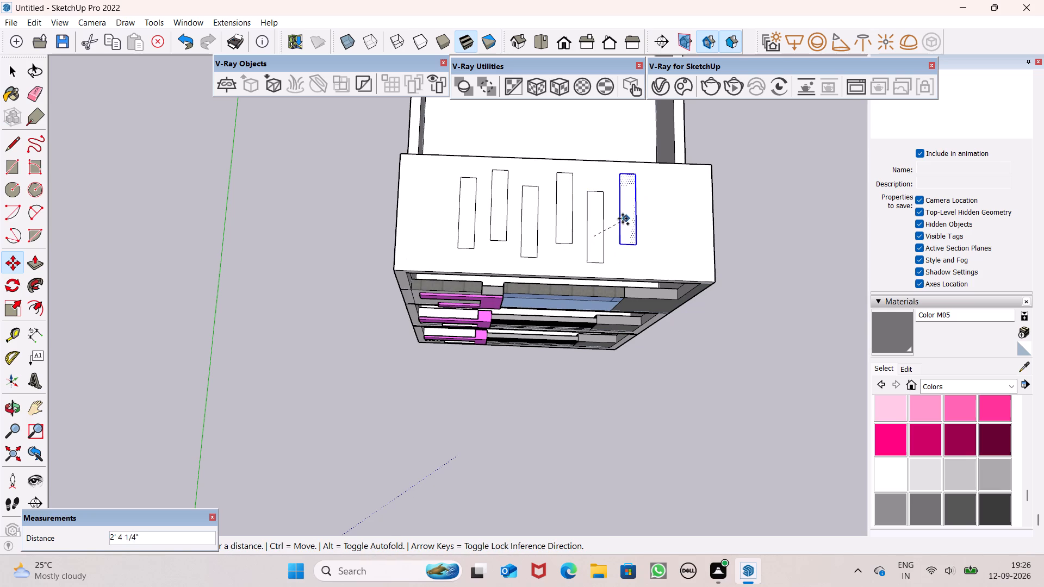
{"action": "left_click_drag", "start_coordinate": [623, 218], "coordinate": [625, 217]}
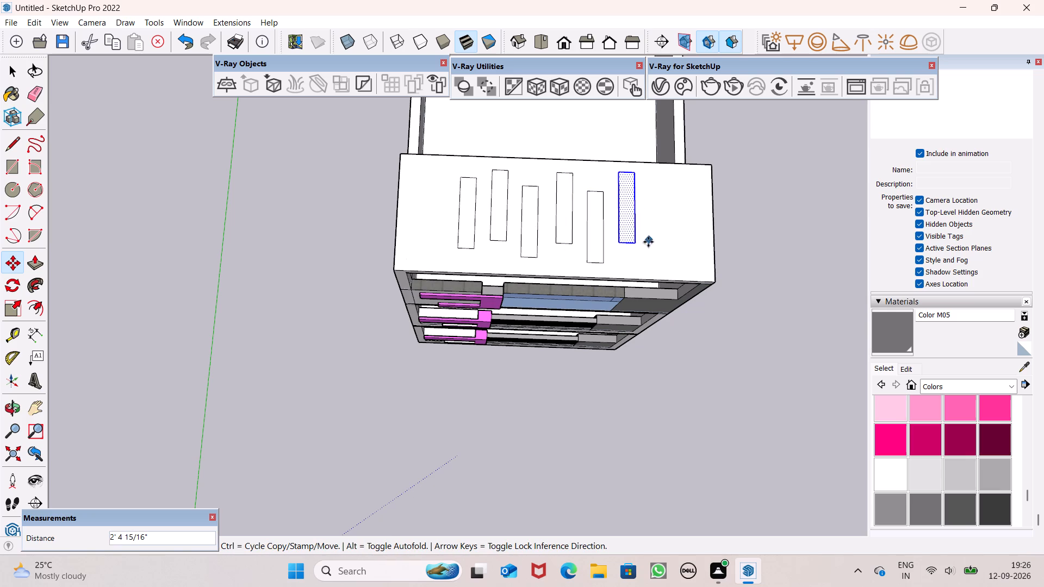
{"action": "left_click_drag", "start_coordinate": [625, 227], "coordinate": [631, 232]}
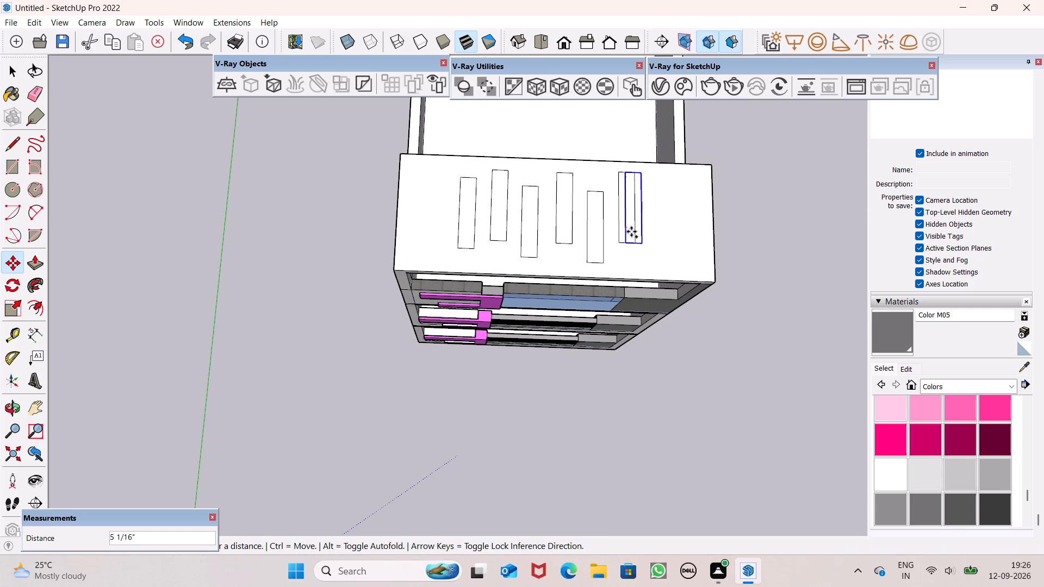
{"action": "left_click_drag", "start_coordinate": [631, 232], "coordinate": [655, 247]}
{"action": "left_click", "coordinate": [741, 265]}
{"action": "key", "text": "space"}
{"action": "left_click", "coordinate": [740, 265]}
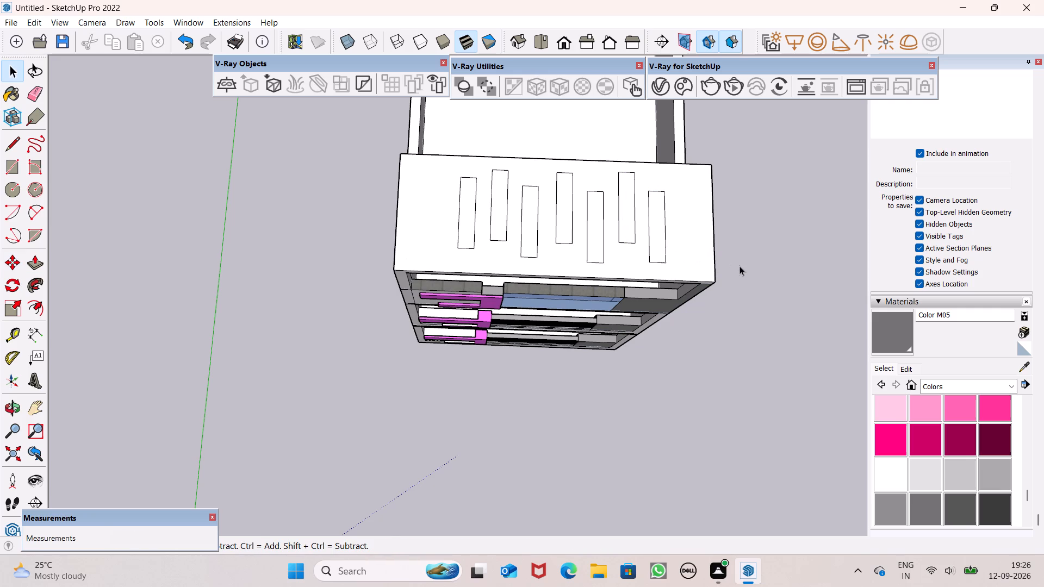
Copy the row's first rectangle about 1' 9" towards the slab's near end on the pink railing side, offset slightly forward.
{"action": "scroll", "coordinate": [664, 252], "scroll_direction": "down", "scroll_amount": 7}
{"action": "middle_click_drag", "start_coordinate": [650, 265], "coordinate": [646, 200]}
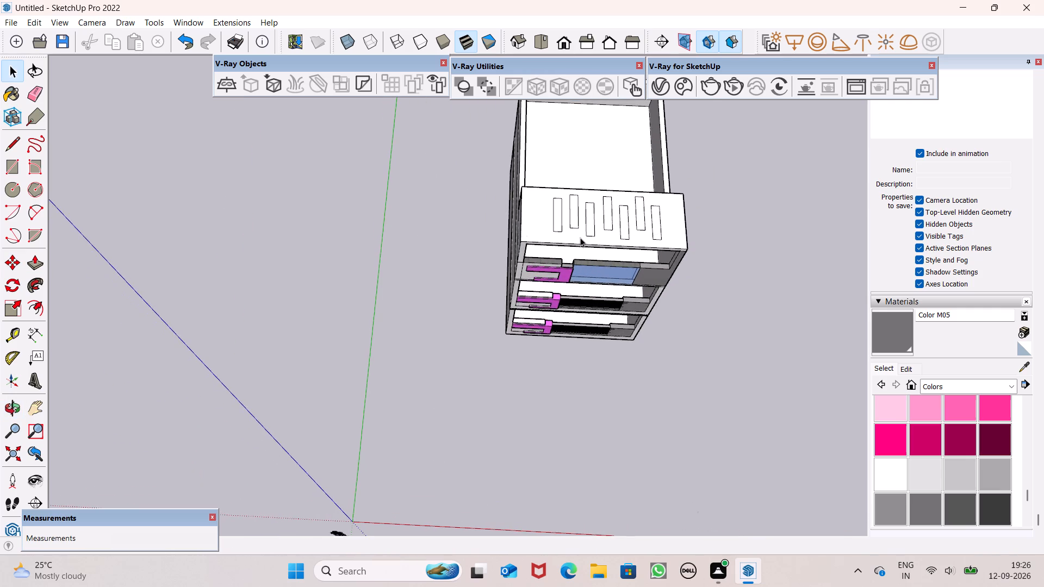
{"action": "scroll", "coordinate": [580, 238], "scroll_direction": "up", "scroll_amount": 7}
{"action": "scroll", "coordinate": [537, 217], "scroll_direction": "up", "scroll_amount": 5}
{"action": "double_click", "coordinate": [537, 217]}
{"action": "left_click", "coordinate": [536, 215]}
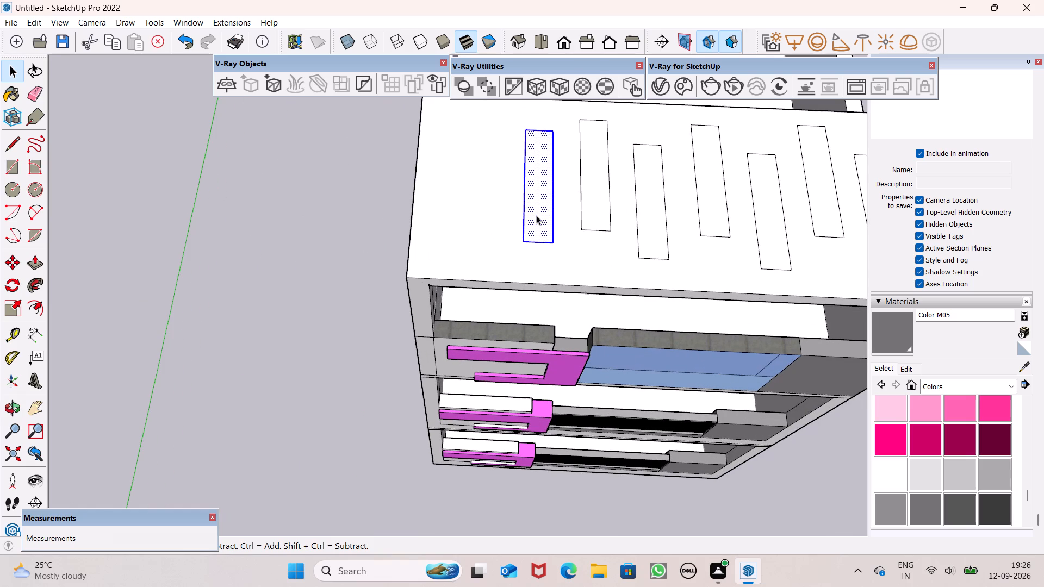
{"action": "key", "text": "m"}
{"action": "key", "text": "Return"}
{"action": "left_click_drag", "start_coordinate": [536, 213], "coordinate": [531, 213]}
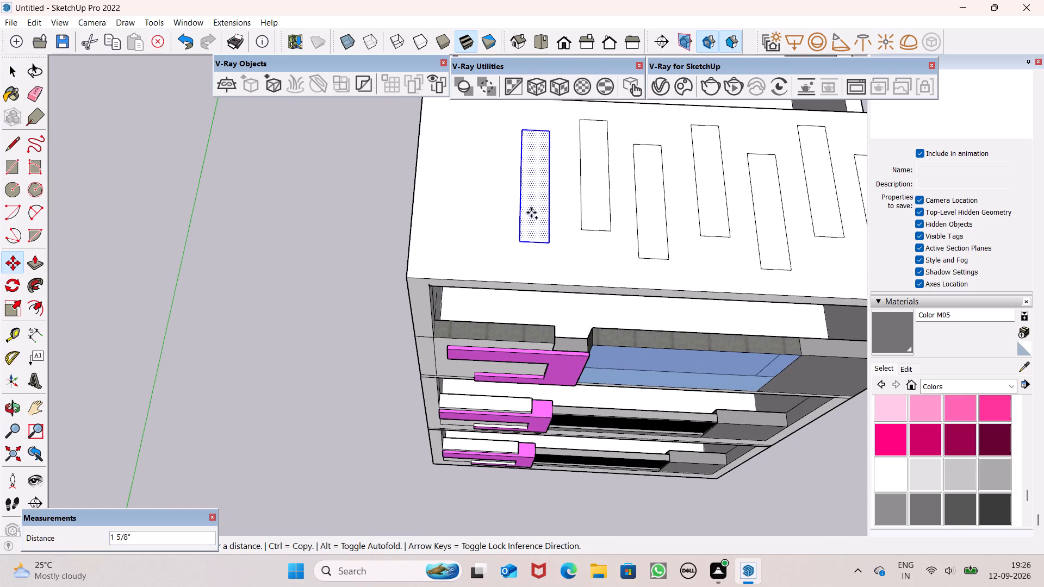
{"action": "left_click_drag", "start_coordinate": [531, 213], "coordinate": [491, 230]}
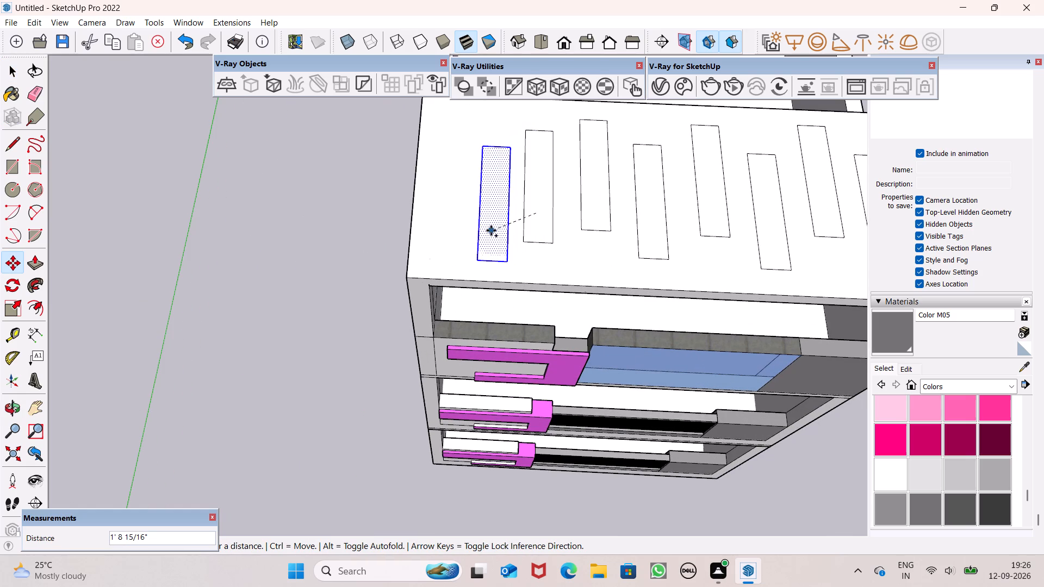
{"action": "left_click_drag", "start_coordinate": [491, 230], "coordinate": [490, 230]}
{"action": "scroll", "coordinate": [574, 214], "scroll_direction": "down", "scroll_amount": 13}
{"action": "key", "text": "space"}
{"action": "left_click", "coordinate": [708, 352]}
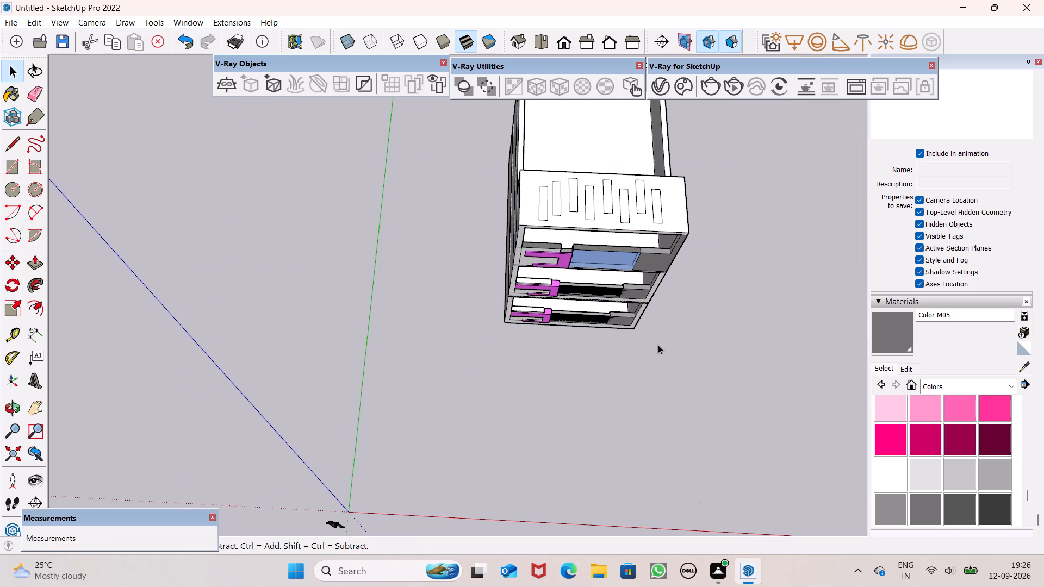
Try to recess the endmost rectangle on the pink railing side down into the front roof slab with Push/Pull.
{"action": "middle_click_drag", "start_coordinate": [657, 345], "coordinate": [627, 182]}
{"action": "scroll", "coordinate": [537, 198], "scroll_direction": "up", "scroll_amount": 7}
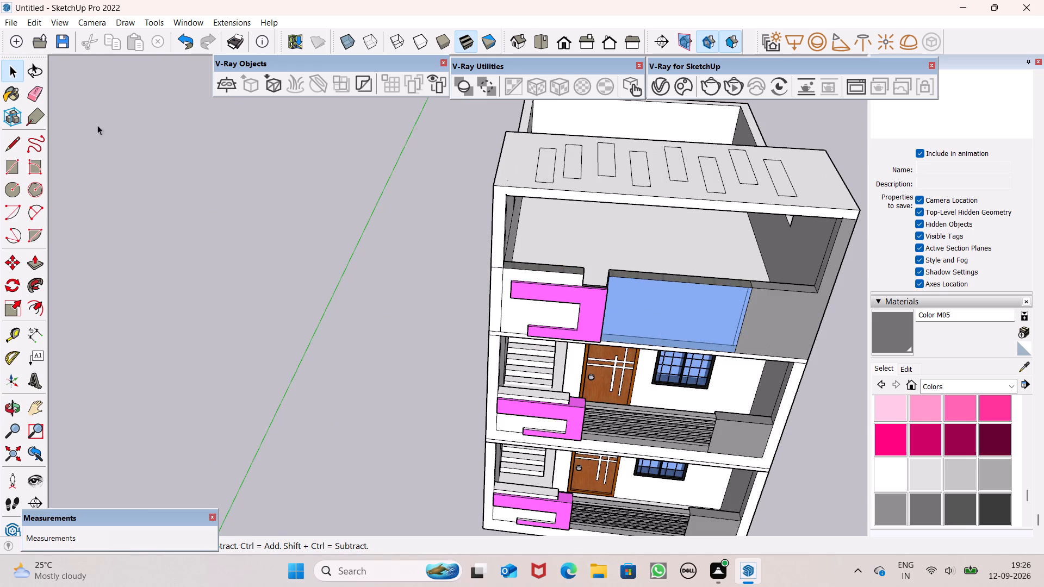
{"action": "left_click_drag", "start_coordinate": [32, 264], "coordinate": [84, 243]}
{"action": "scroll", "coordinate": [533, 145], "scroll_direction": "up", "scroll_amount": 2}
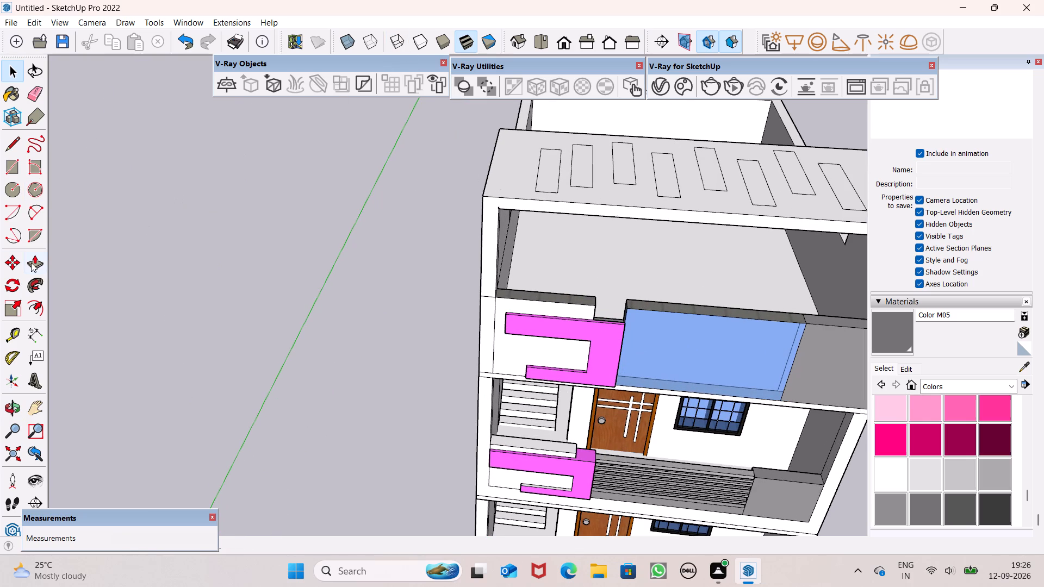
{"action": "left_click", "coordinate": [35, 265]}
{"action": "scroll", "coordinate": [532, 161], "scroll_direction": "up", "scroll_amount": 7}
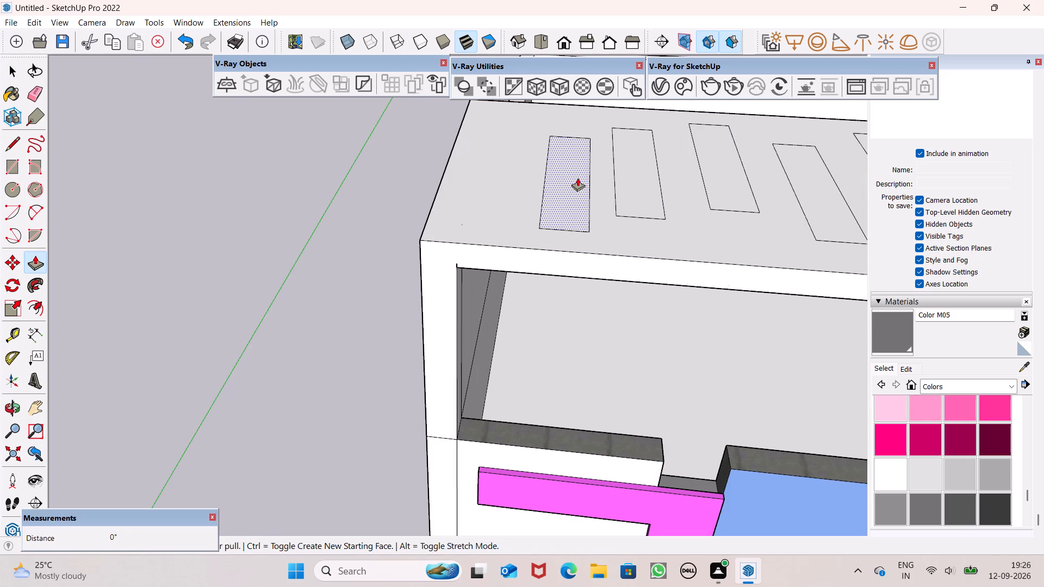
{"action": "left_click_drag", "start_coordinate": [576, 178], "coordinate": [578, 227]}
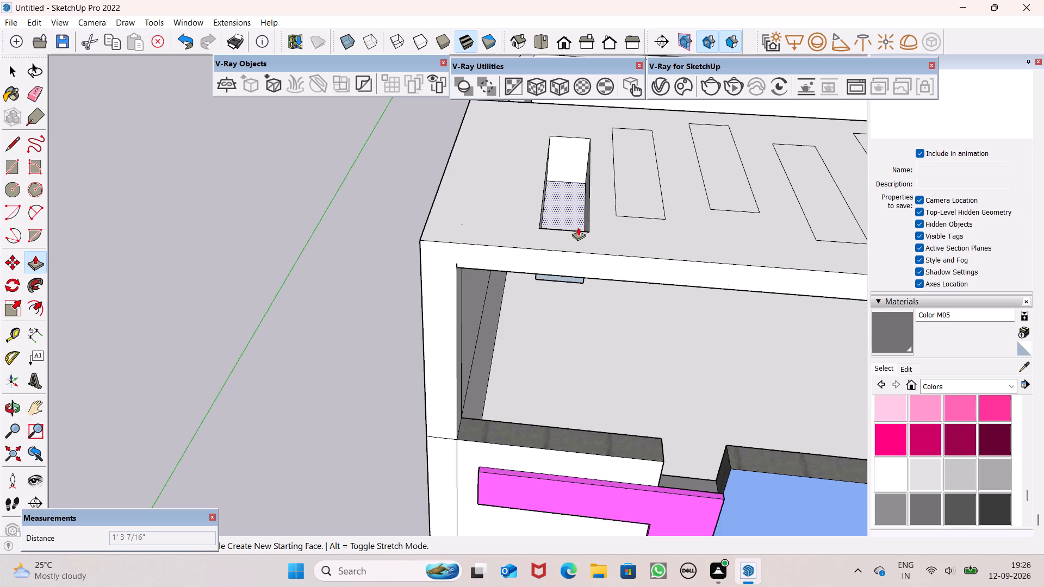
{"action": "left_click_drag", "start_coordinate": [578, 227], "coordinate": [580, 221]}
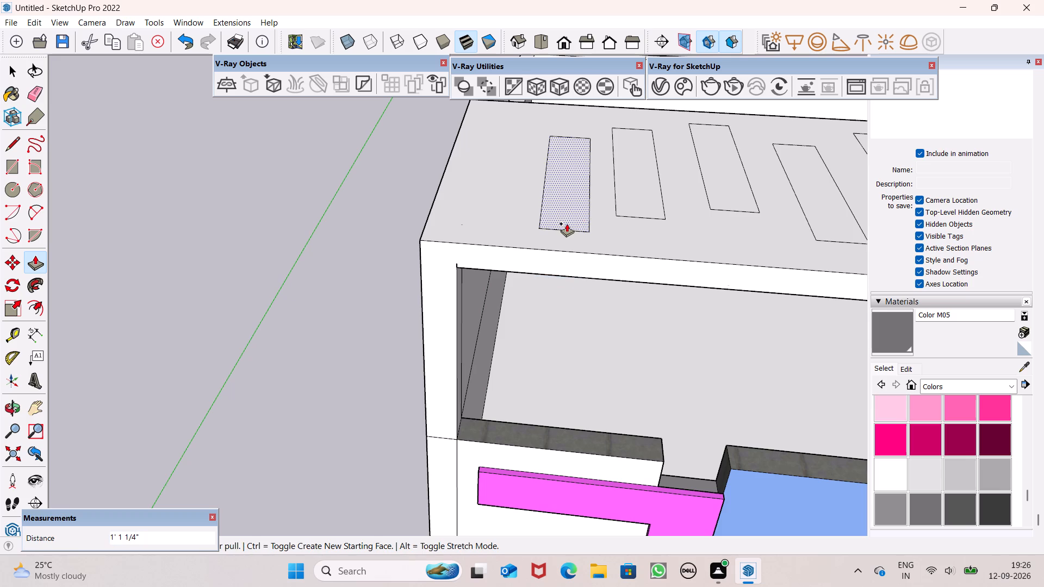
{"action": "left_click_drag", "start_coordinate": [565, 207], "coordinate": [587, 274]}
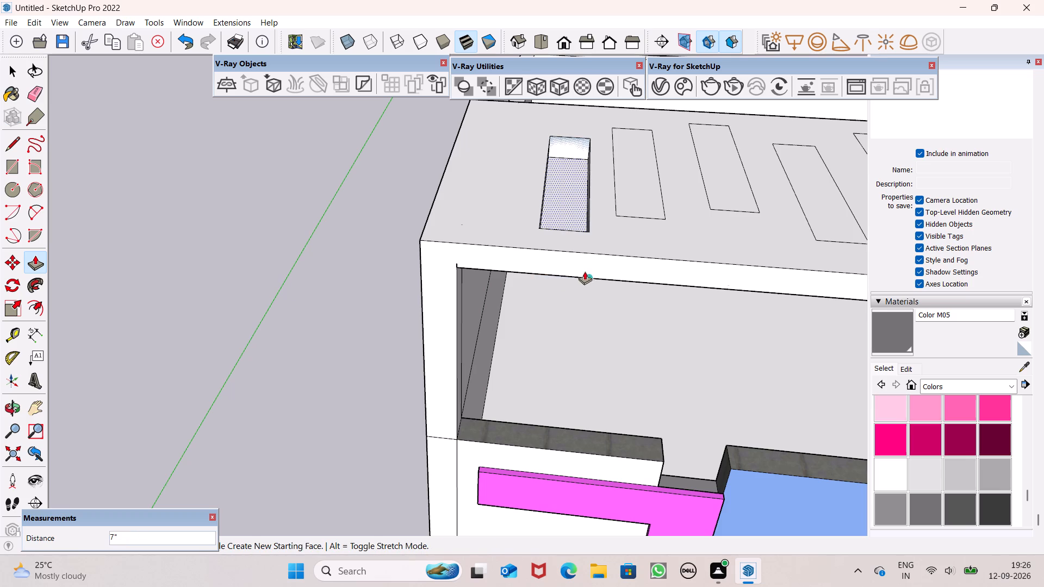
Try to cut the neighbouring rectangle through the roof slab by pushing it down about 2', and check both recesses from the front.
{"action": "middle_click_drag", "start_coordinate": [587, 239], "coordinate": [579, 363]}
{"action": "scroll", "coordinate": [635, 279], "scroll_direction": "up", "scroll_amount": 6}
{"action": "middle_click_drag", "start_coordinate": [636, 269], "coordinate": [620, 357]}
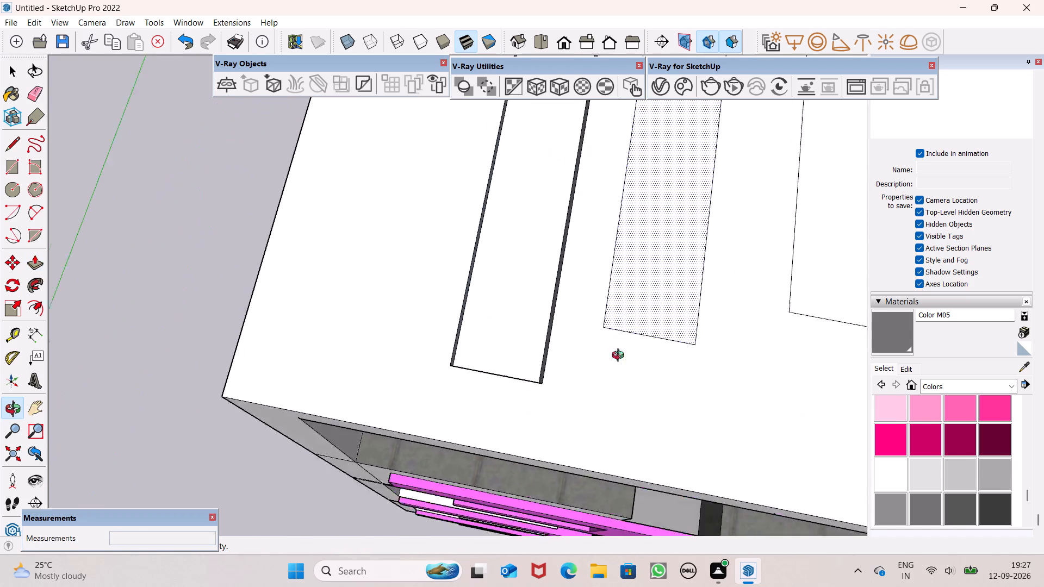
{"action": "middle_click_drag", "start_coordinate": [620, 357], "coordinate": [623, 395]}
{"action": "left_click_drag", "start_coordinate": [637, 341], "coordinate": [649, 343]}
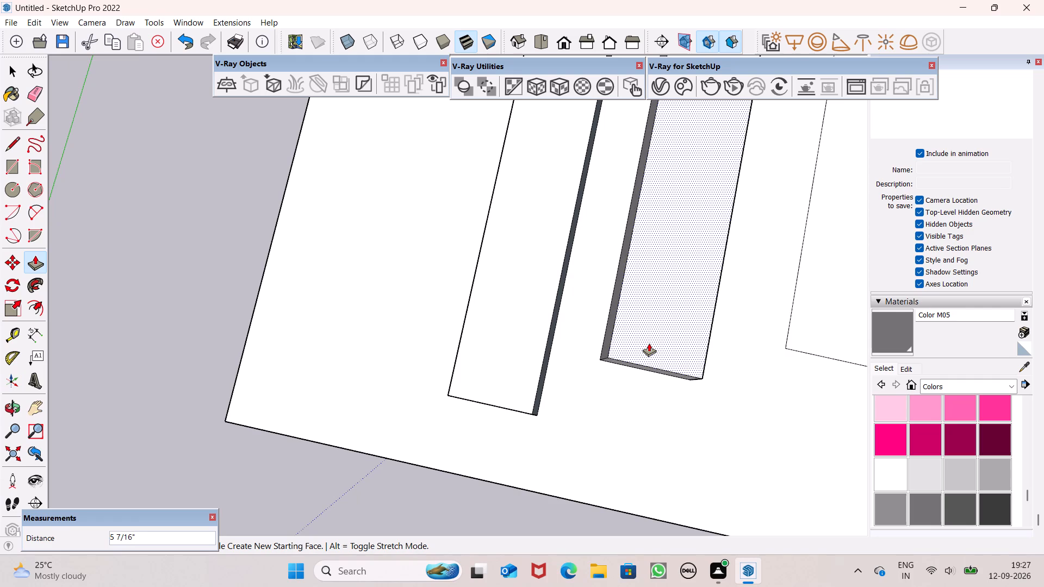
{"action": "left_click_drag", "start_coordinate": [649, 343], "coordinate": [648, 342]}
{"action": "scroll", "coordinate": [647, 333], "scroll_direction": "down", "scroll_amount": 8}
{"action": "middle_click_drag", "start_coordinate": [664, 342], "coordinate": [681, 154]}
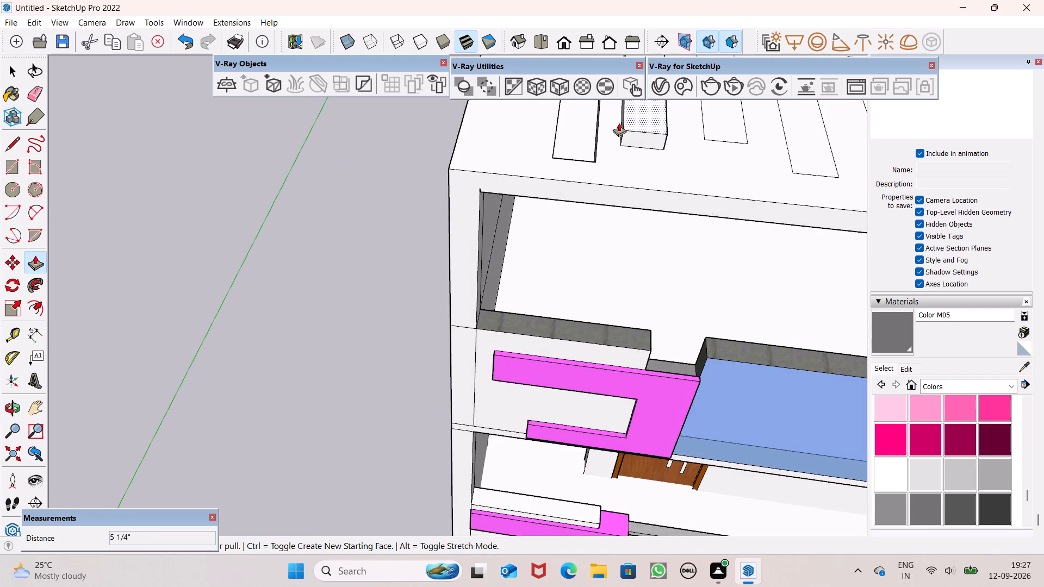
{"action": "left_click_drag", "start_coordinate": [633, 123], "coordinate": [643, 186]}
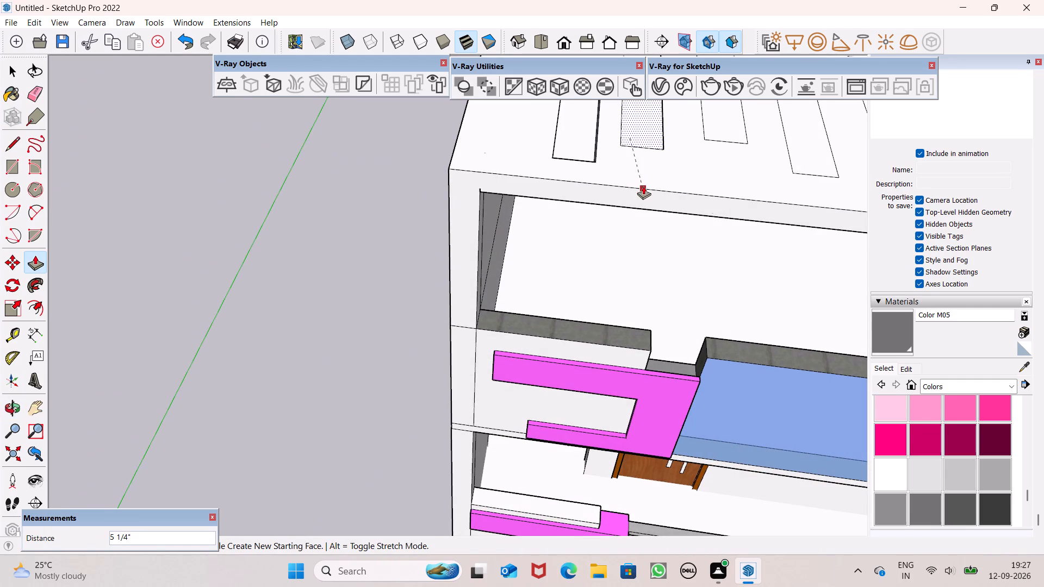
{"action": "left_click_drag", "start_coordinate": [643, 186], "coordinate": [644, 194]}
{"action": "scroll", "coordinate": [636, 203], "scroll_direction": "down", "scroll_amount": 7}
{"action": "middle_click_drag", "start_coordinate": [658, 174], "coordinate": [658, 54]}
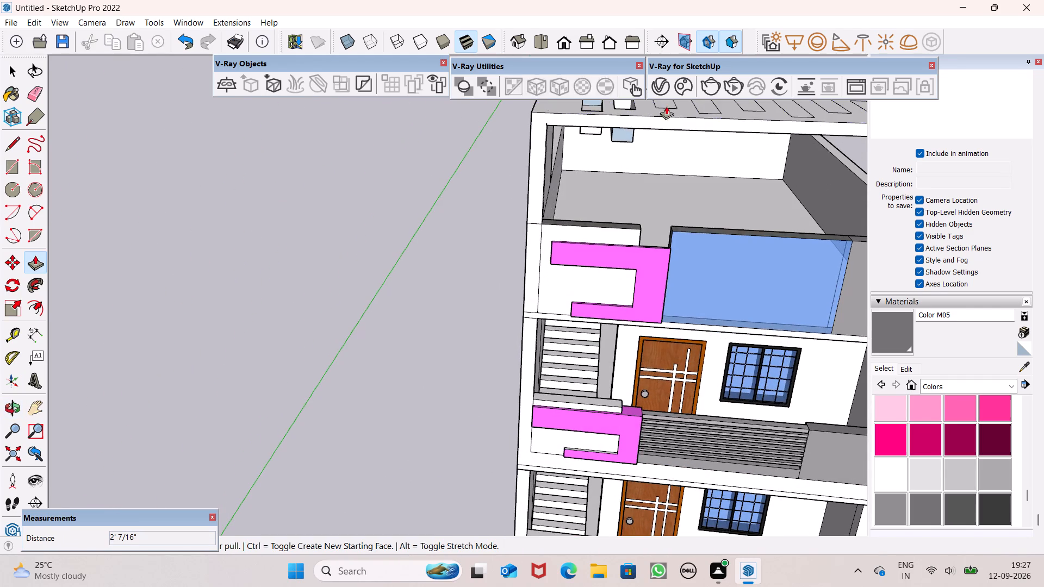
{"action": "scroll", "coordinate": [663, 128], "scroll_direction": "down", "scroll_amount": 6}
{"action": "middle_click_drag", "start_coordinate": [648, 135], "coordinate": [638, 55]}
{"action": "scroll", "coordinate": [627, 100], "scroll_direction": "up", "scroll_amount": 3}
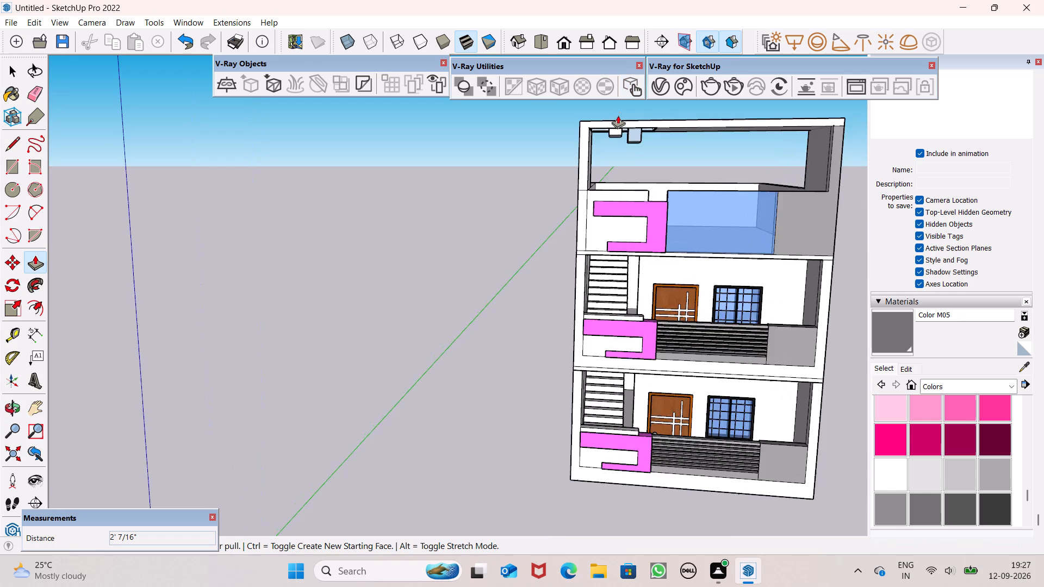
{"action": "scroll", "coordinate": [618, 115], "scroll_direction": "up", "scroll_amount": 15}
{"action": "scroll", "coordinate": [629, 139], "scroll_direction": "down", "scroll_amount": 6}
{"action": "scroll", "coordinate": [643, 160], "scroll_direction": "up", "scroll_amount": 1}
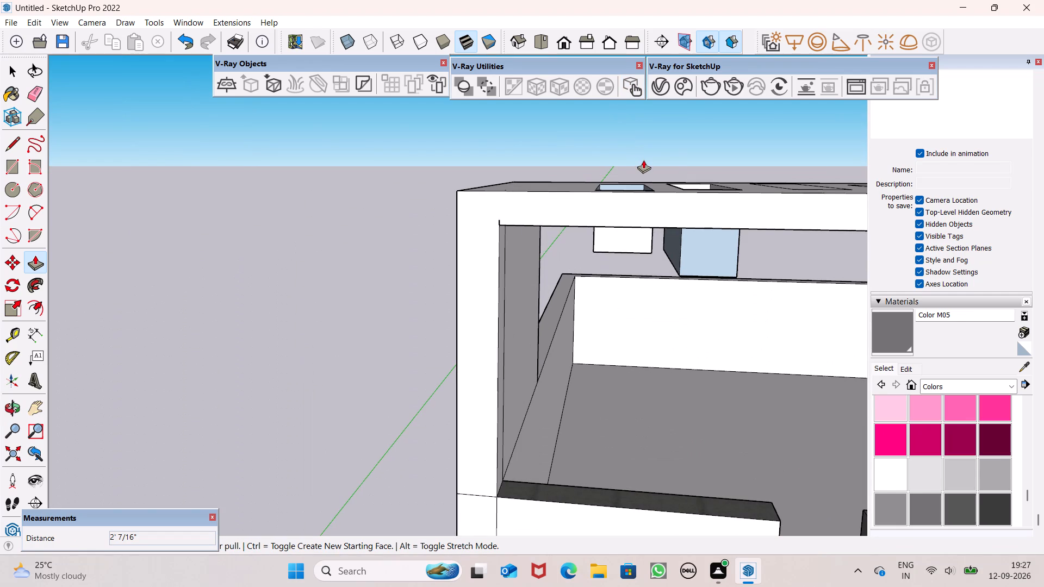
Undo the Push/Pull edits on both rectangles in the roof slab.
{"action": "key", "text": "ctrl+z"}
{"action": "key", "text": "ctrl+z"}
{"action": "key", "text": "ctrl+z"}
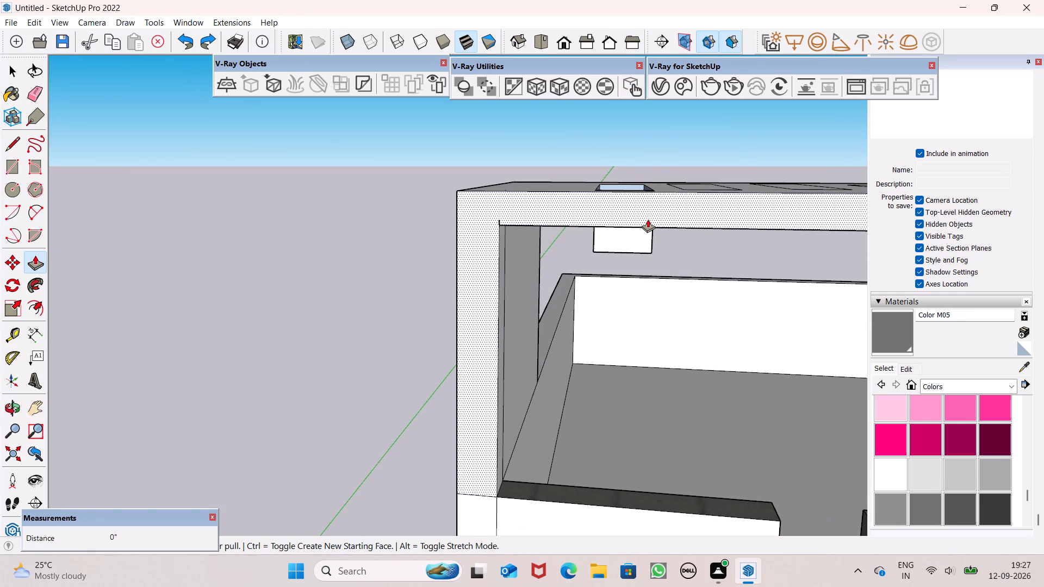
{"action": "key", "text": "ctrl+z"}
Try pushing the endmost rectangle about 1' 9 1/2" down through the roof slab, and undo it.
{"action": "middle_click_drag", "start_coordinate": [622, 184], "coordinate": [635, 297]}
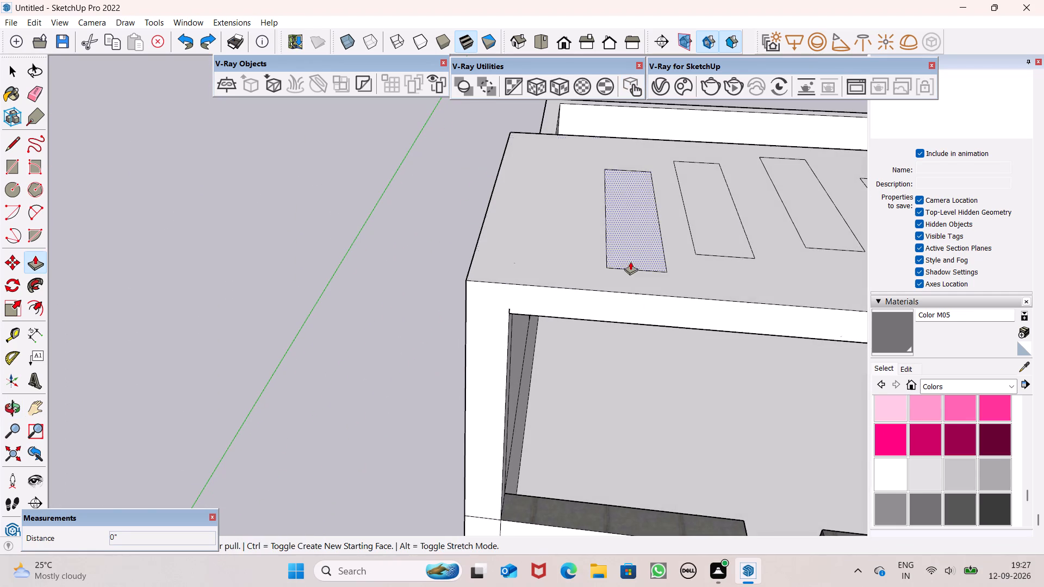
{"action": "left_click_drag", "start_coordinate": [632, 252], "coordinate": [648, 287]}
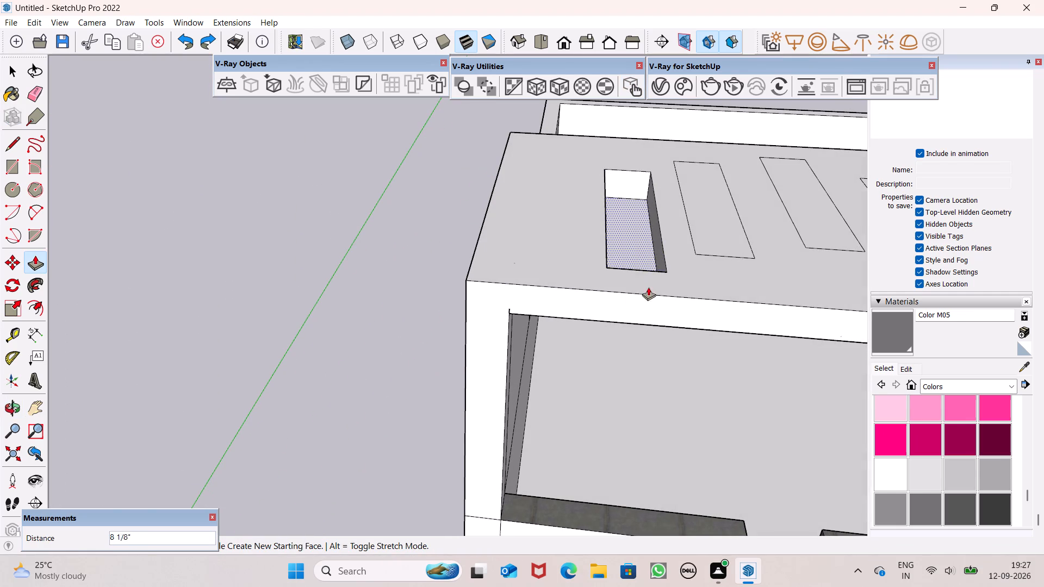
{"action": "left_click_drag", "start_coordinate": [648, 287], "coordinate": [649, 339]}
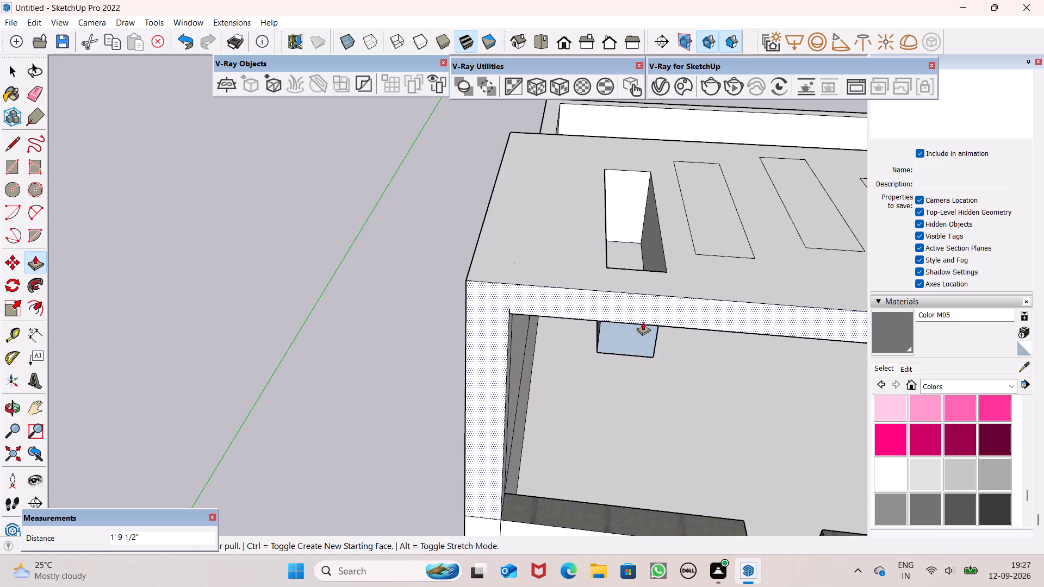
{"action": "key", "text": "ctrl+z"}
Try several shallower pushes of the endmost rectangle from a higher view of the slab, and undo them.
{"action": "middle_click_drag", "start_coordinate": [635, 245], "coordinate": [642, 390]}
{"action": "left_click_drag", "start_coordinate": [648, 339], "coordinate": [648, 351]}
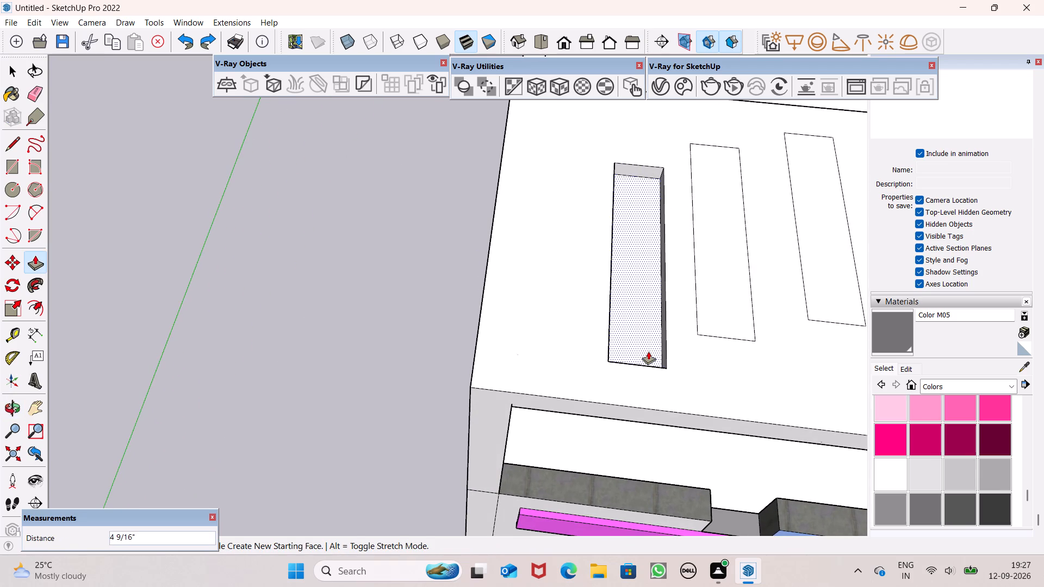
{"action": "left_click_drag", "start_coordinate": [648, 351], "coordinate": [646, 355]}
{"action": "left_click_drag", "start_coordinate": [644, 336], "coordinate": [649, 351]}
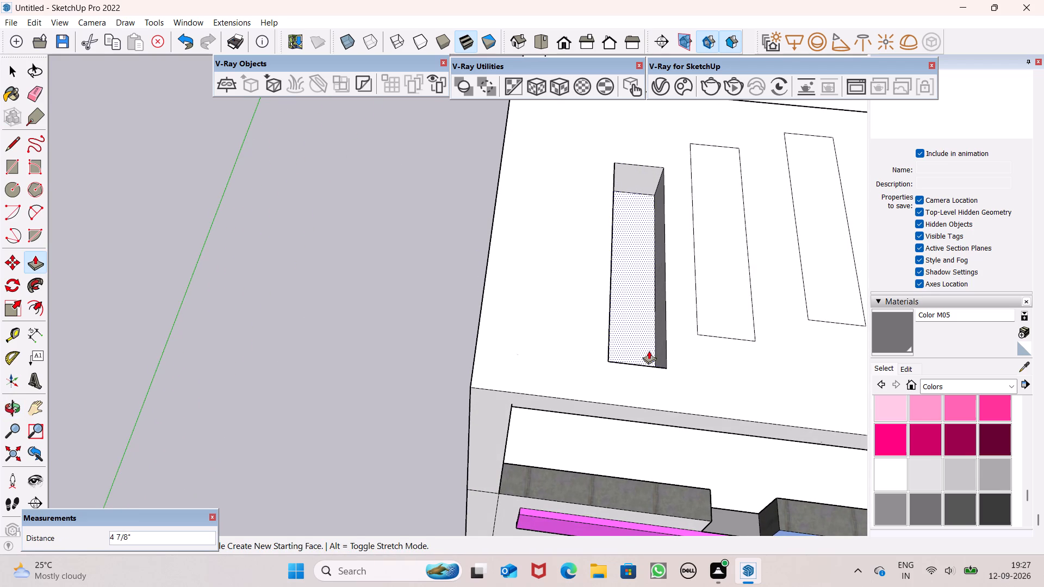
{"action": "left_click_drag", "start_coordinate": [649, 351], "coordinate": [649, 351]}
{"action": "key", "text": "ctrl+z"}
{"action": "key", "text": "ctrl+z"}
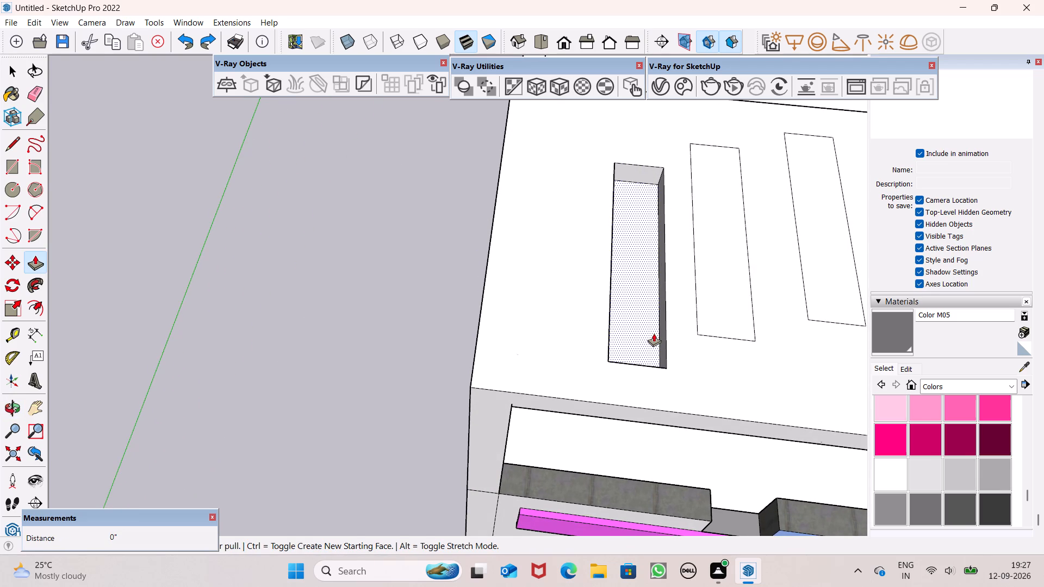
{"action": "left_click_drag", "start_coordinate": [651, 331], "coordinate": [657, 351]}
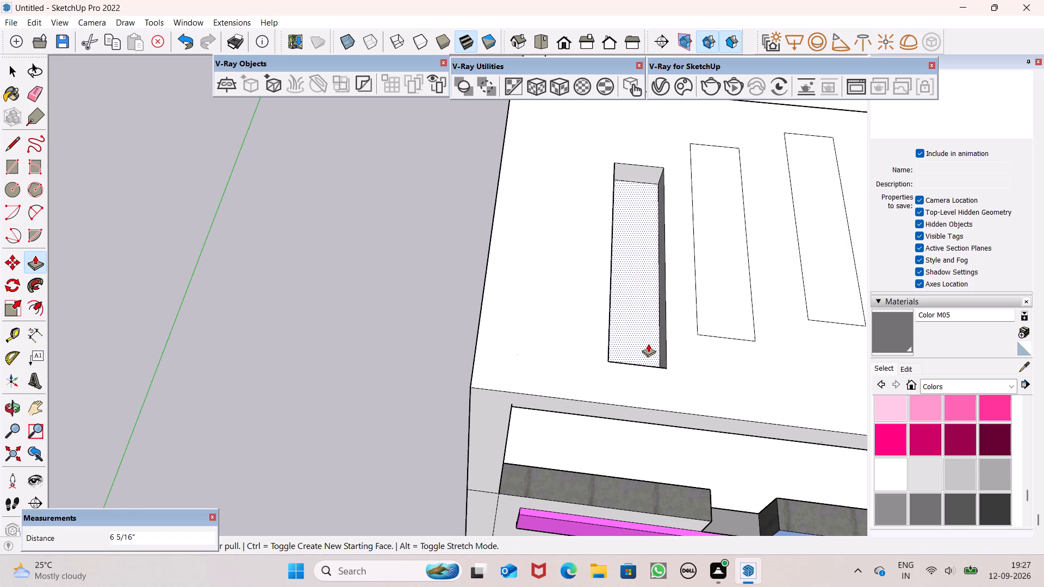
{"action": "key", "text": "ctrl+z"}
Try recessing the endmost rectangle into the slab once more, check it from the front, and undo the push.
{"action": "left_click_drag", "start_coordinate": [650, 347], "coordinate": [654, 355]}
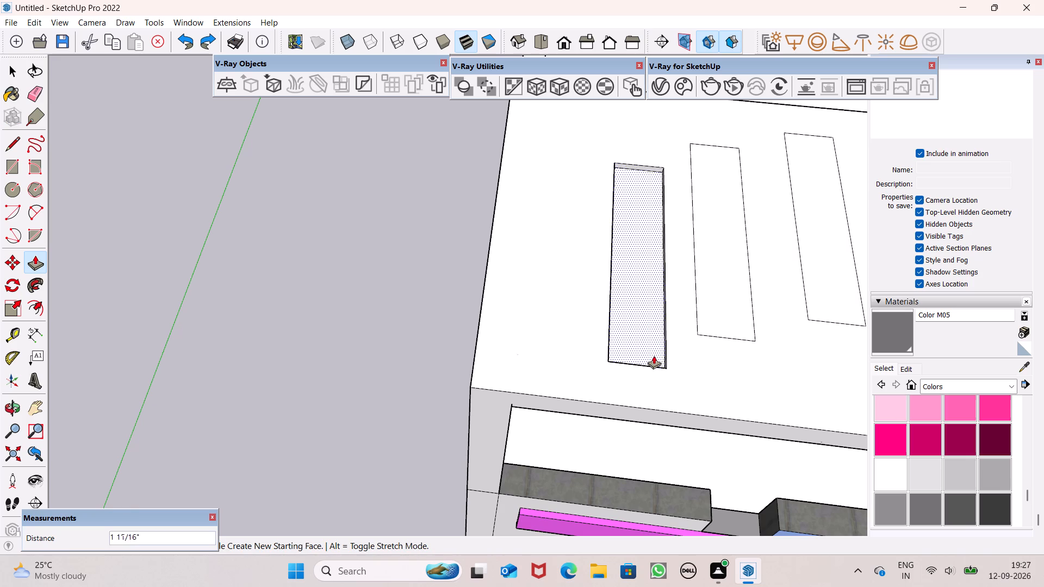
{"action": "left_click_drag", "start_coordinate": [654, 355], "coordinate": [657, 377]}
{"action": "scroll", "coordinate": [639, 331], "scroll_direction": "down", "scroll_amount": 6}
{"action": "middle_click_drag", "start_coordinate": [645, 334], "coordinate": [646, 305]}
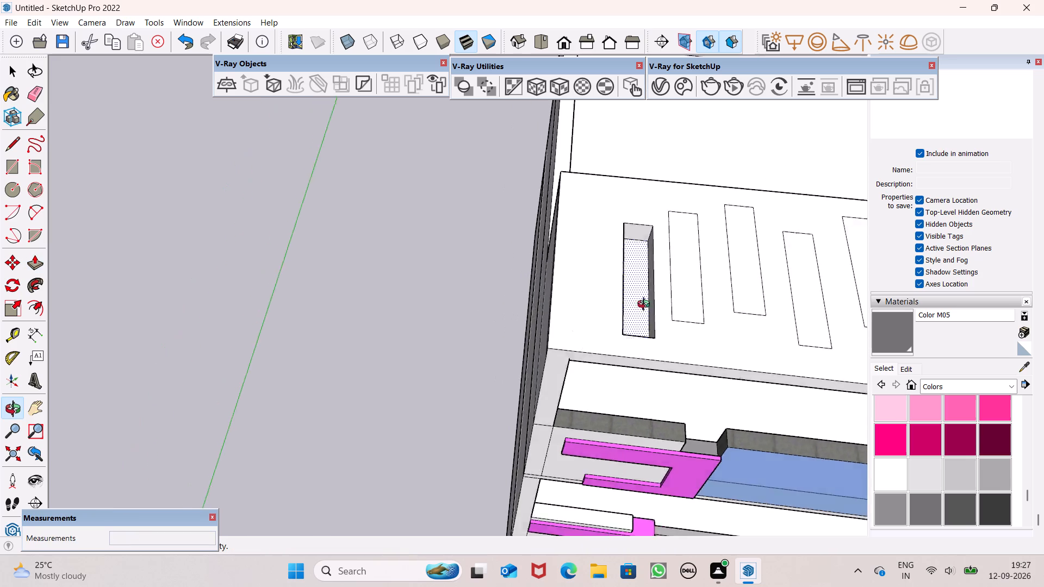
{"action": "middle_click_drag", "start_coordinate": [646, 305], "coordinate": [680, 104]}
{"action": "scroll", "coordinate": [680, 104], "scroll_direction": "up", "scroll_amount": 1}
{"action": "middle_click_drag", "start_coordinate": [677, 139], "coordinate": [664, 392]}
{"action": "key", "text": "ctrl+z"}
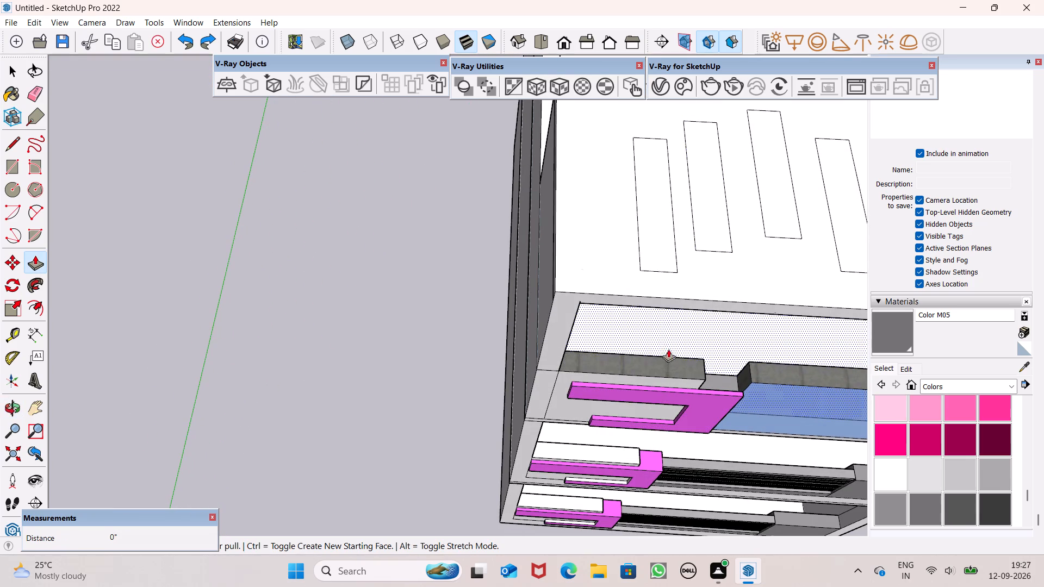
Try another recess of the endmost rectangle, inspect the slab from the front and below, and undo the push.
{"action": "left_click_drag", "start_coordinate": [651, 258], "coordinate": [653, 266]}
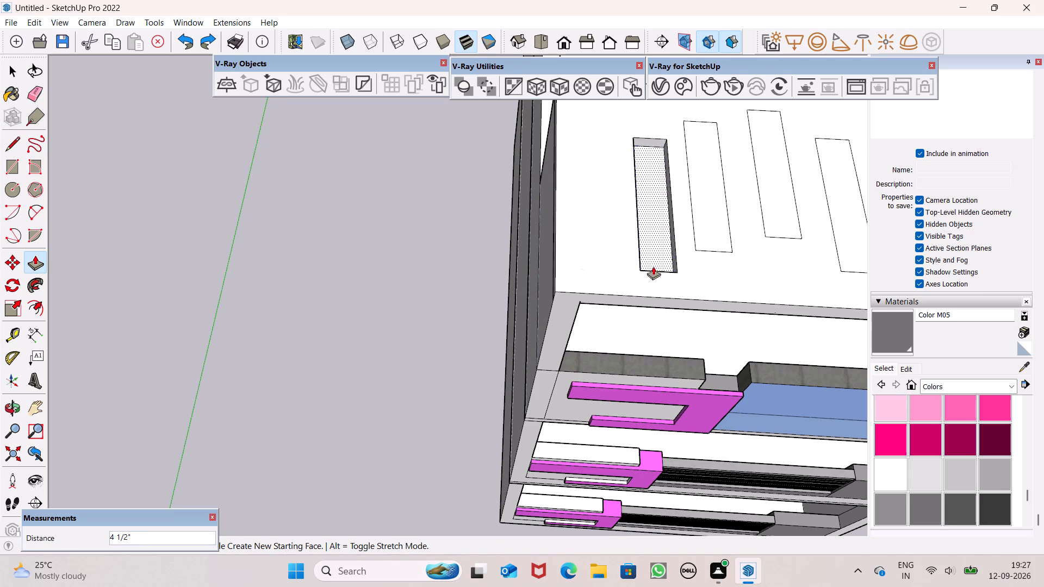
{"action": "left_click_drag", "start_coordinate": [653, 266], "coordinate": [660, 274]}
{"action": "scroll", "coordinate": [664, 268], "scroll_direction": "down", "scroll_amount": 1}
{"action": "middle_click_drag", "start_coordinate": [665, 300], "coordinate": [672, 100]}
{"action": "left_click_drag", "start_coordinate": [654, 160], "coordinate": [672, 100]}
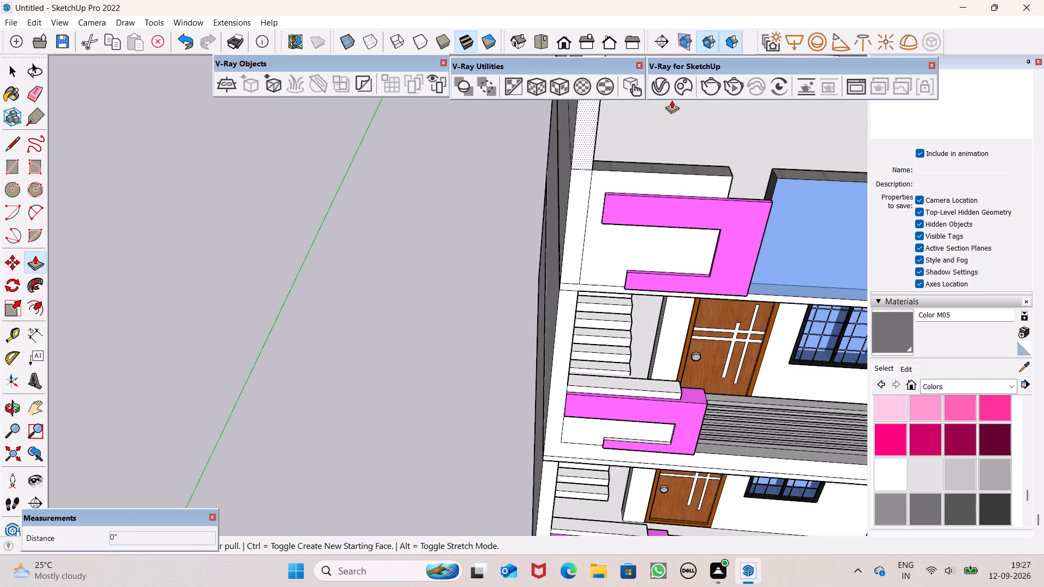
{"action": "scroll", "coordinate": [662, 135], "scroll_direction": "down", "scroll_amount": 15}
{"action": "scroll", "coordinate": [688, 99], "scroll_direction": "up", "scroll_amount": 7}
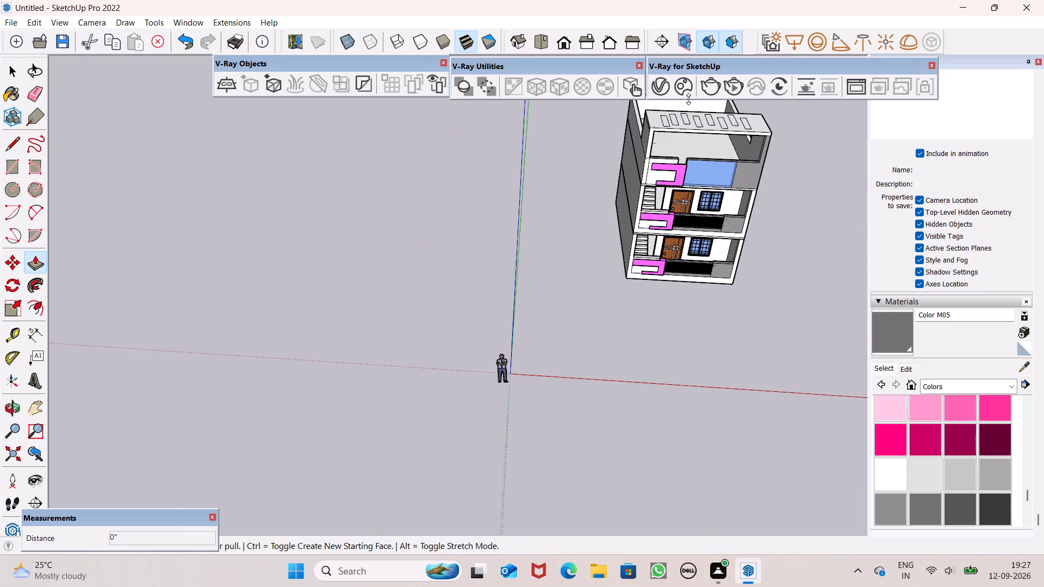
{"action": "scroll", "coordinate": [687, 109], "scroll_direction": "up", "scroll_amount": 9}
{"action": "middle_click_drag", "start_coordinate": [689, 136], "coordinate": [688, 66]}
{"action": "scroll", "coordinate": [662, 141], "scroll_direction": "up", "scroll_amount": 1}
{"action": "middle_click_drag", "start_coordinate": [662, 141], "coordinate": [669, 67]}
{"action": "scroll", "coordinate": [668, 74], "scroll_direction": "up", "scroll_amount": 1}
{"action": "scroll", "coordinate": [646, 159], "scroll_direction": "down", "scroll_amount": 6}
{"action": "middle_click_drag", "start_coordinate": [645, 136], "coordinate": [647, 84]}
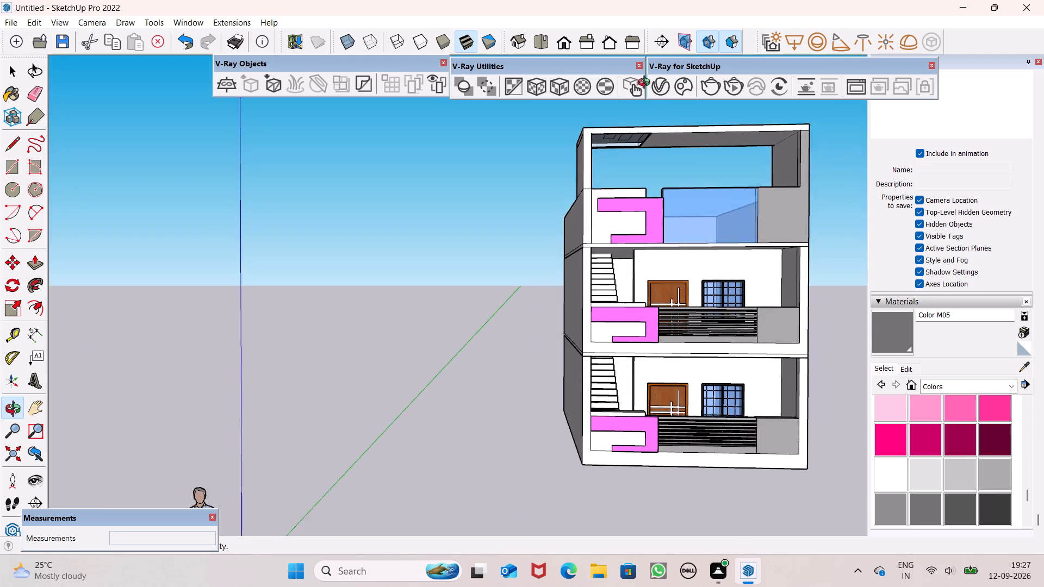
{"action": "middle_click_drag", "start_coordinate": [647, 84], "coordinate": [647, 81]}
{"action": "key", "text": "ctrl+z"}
Undo the staggered rectangle copies on the front roof slab until only the row's first two rectangles remain.
{"action": "key", "text": "ctrl+z"}
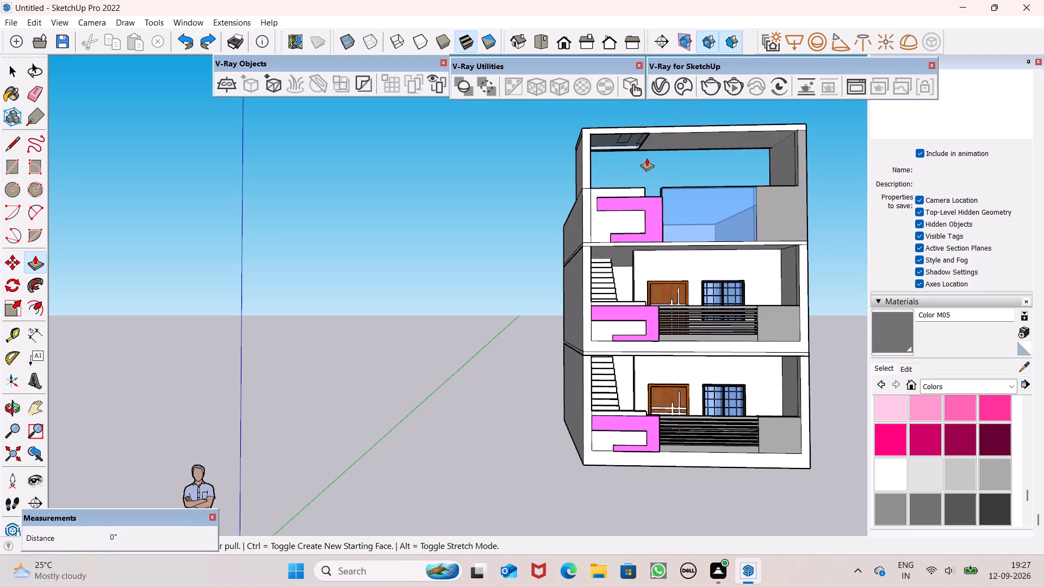
{"action": "key", "text": "ctrl+z"}
{"action": "key", "text": "ctrl+z"}
{"action": "scroll", "coordinate": [650, 123], "scroll_direction": "up", "scroll_amount": 13}
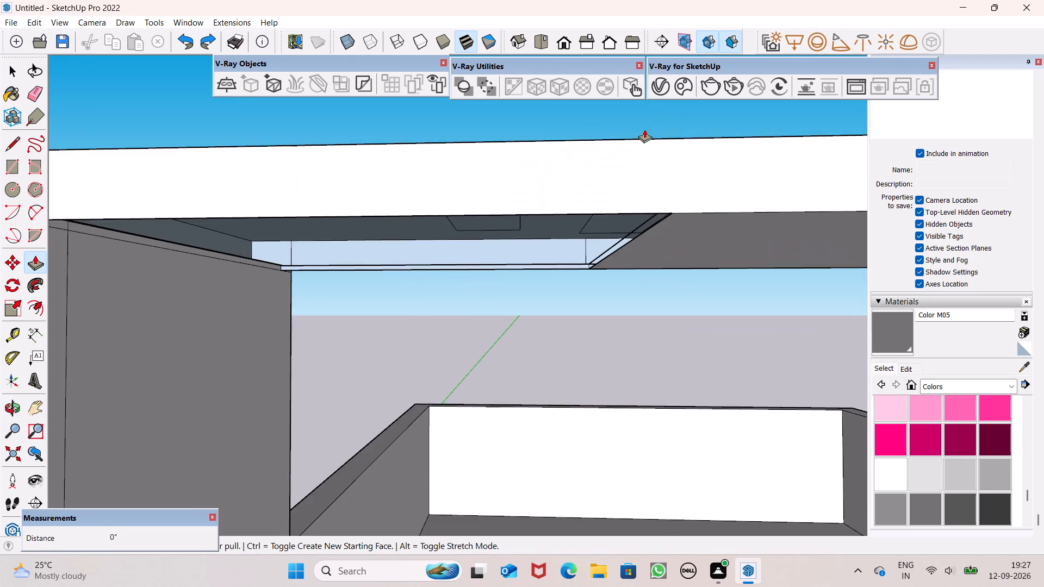
{"action": "scroll", "coordinate": [644, 129], "scroll_direction": "up", "scroll_amount": 4}
{"action": "middle_click_drag", "start_coordinate": [641, 136], "coordinate": [636, 116]}
{"action": "key", "text": "ctrl+z"}
{"action": "scroll", "coordinate": [652, 181], "scroll_direction": "down", "scroll_amount": 6}
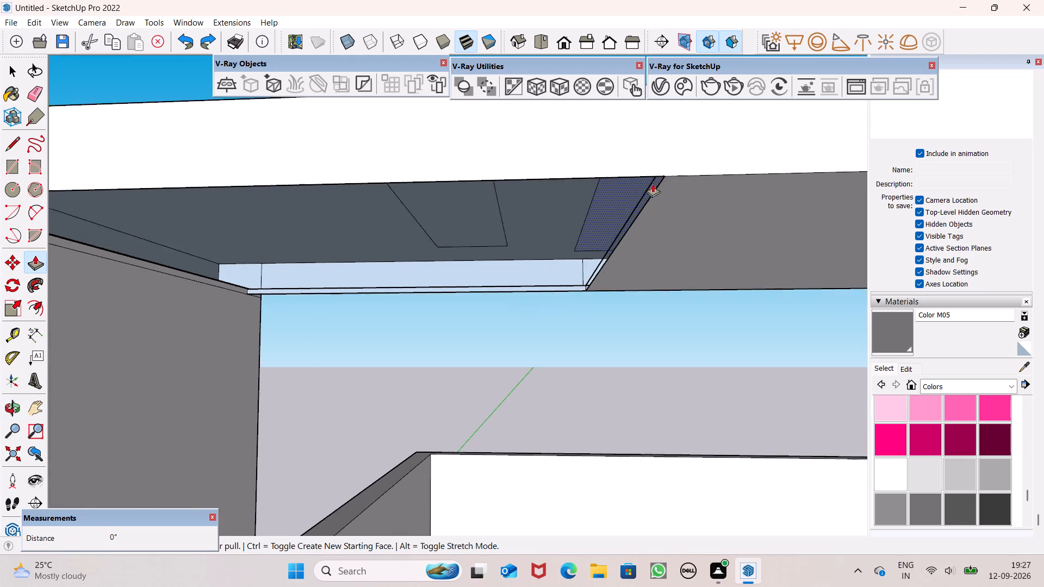
{"action": "scroll", "coordinate": [652, 184], "scroll_direction": "down", "scroll_amount": 7}
{"action": "key", "text": "ctrl+z"}
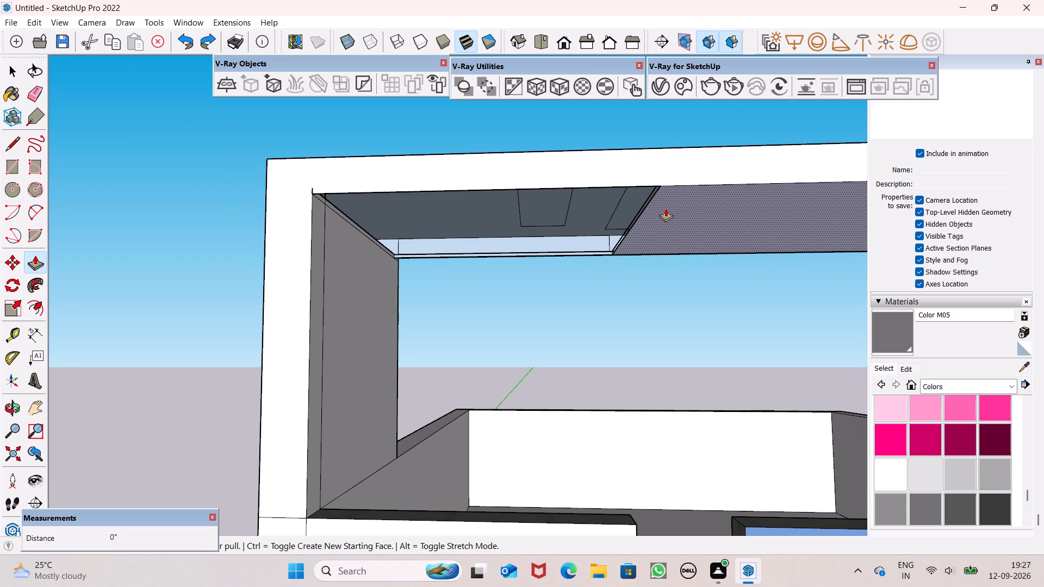
{"action": "key", "text": "ctrl+z"}
{"action": "scroll", "coordinate": [667, 210], "scroll_direction": "down", "scroll_amount": 18}
{"action": "middle_click_drag", "start_coordinate": [664, 199], "coordinate": [720, 490]}
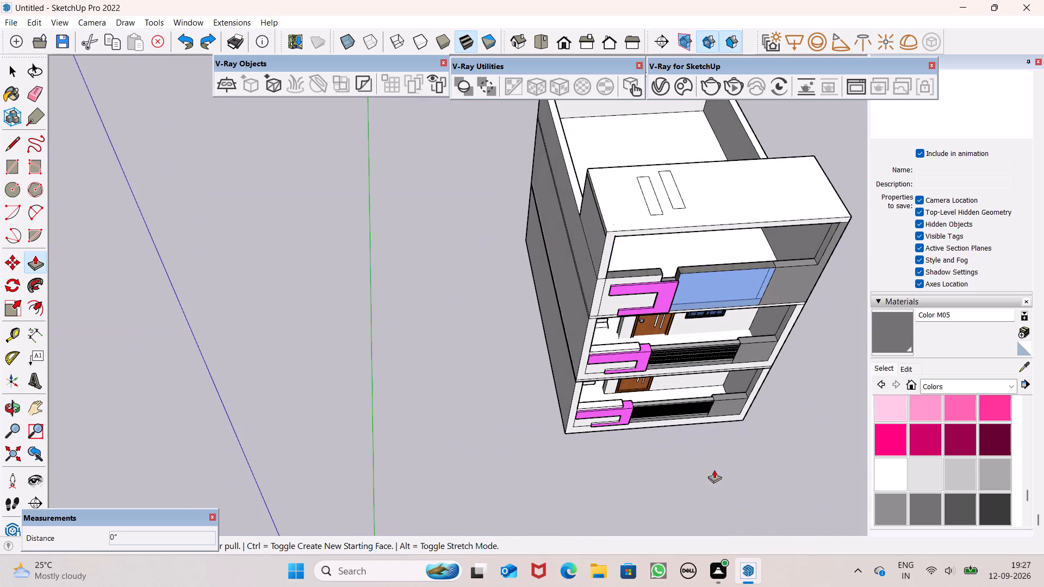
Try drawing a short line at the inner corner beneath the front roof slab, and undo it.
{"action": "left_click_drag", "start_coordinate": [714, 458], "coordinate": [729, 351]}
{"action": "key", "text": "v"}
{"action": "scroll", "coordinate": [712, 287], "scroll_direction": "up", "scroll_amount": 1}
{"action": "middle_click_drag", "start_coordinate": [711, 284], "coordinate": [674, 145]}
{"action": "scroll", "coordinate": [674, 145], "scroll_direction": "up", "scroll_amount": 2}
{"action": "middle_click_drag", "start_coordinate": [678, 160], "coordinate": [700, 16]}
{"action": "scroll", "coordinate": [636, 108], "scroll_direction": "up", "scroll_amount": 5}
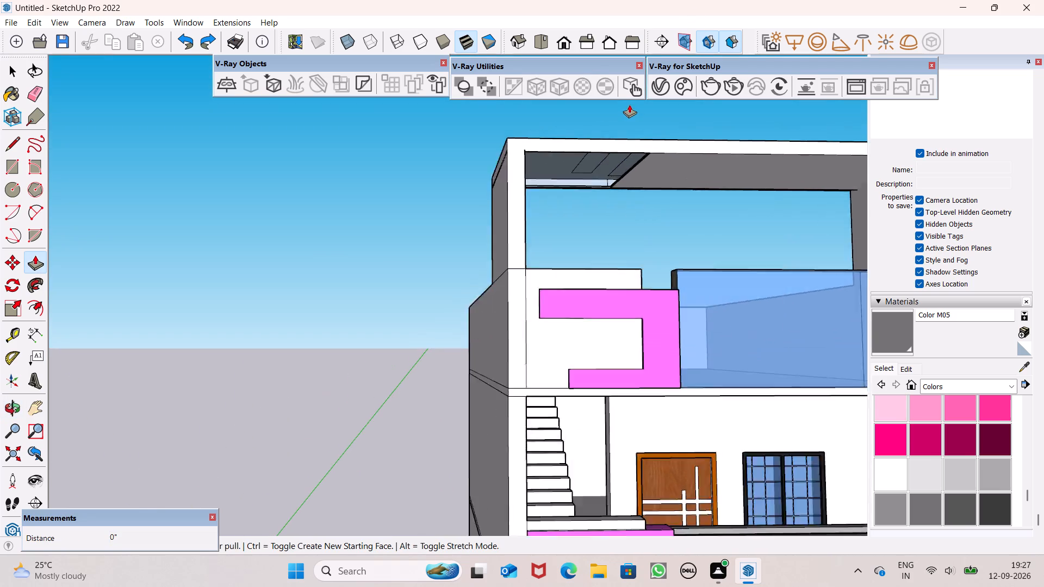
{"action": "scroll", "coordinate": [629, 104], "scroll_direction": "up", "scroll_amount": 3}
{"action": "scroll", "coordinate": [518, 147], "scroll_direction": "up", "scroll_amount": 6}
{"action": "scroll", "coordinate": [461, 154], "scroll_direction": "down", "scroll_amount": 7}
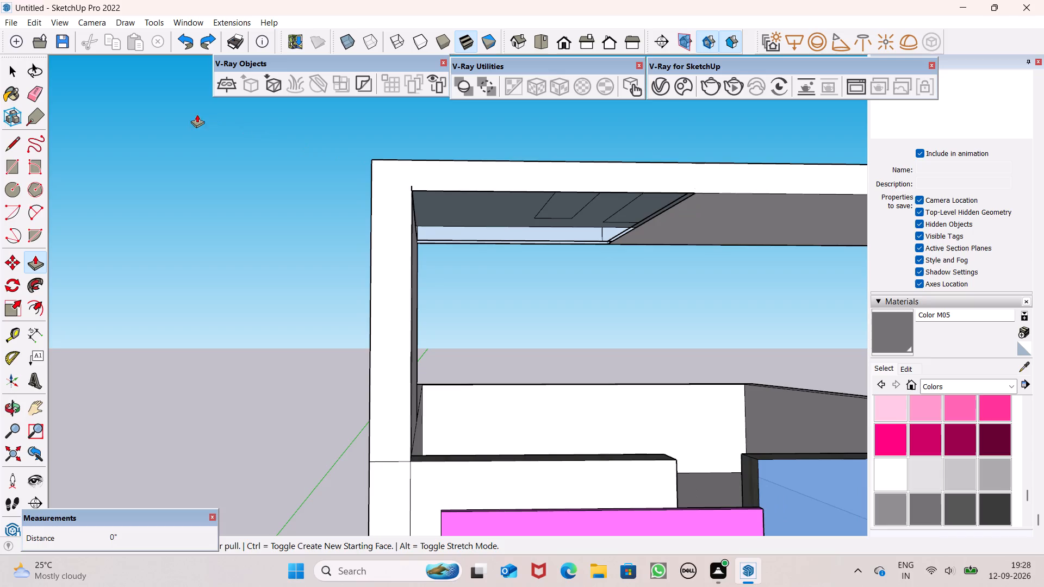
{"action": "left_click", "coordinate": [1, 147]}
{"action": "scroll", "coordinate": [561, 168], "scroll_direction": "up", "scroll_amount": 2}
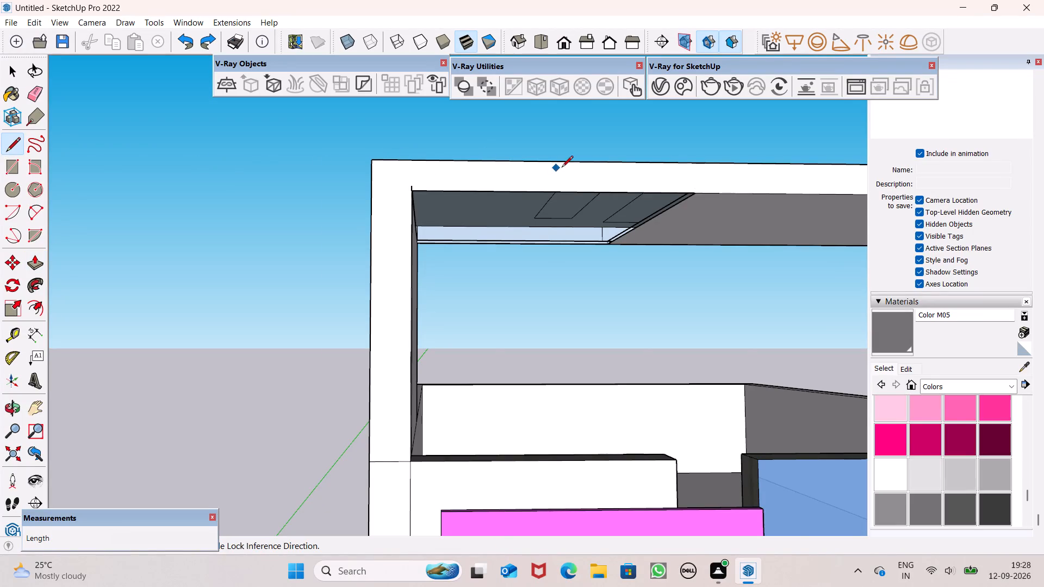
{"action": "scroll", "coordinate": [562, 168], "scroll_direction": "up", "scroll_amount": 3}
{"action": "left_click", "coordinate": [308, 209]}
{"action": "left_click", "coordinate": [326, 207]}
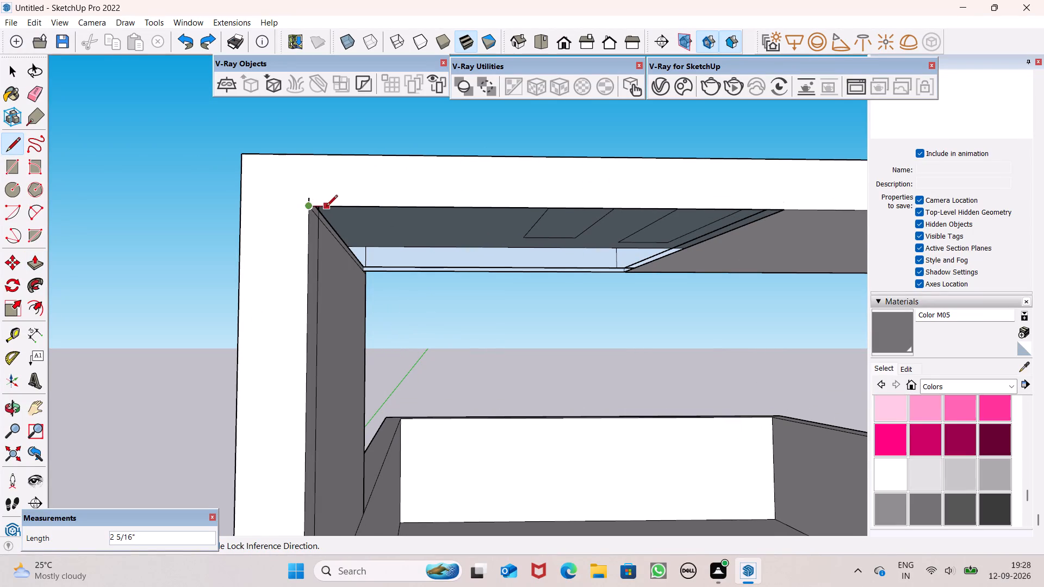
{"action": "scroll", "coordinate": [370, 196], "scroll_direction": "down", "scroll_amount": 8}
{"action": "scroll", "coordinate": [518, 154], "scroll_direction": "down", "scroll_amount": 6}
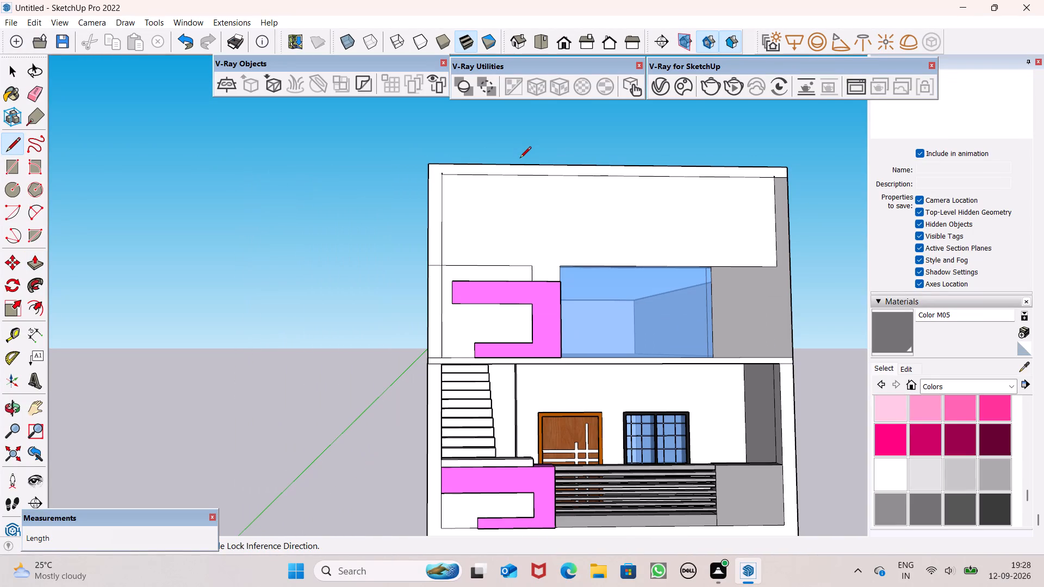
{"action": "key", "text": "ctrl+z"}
View the front roof slab from below and undo earlier edits until its two remaining rectangles are removed.
{"action": "scroll", "coordinate": [584, 192], "scroll_direction": "down", "scroll_amount": 4}
{"action": "middle_click_drag", "start_coordinate": [565, 204], "coordinate": [504, 73]}
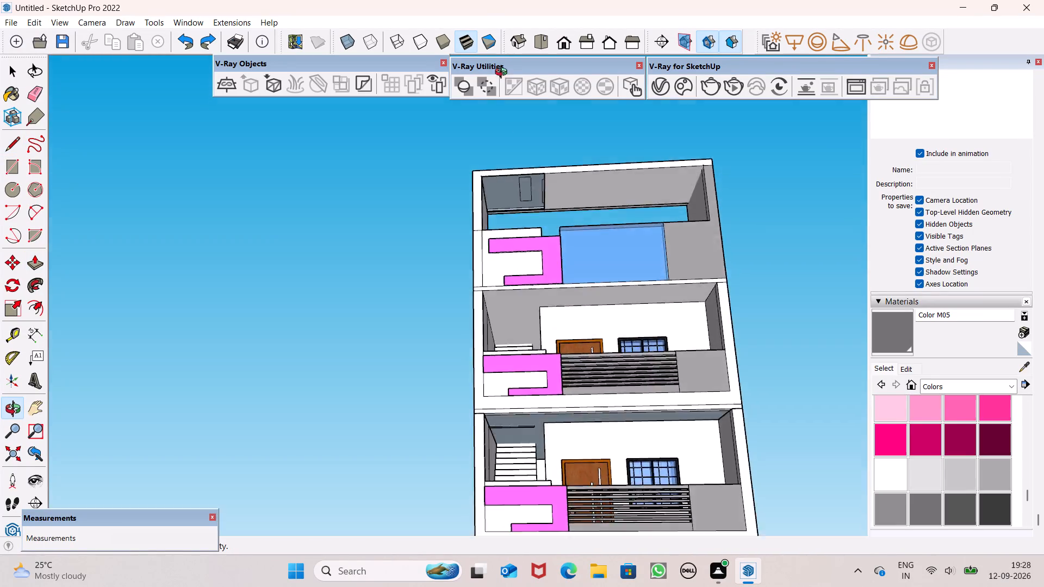
{"action": "middle_click_drag", "start_coordinate": [504, 73], "coordinate": [472, 0]}
{"action": "scroll", "coordinate": [493, 122], "scroll_direction": "up", "scroll_amount": 16}
{"action": "scroll", "coordinate": [432, 203], "scroll_direction": "up", "scroll_amount": 4}
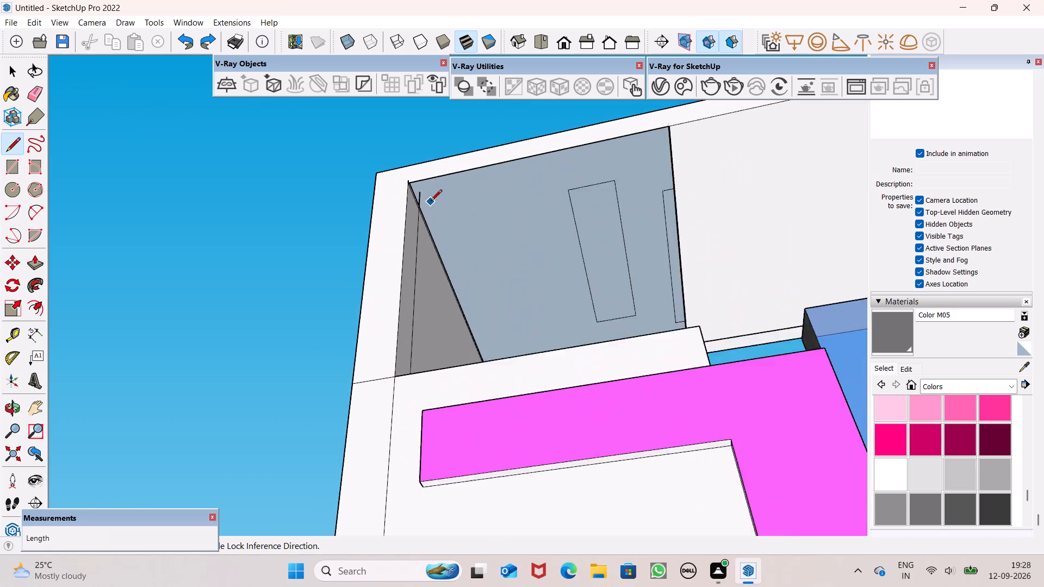
{"action": "scroll", "coordinate": [431, 202], "scroll_direction": "up", "scroll_amount": 12}
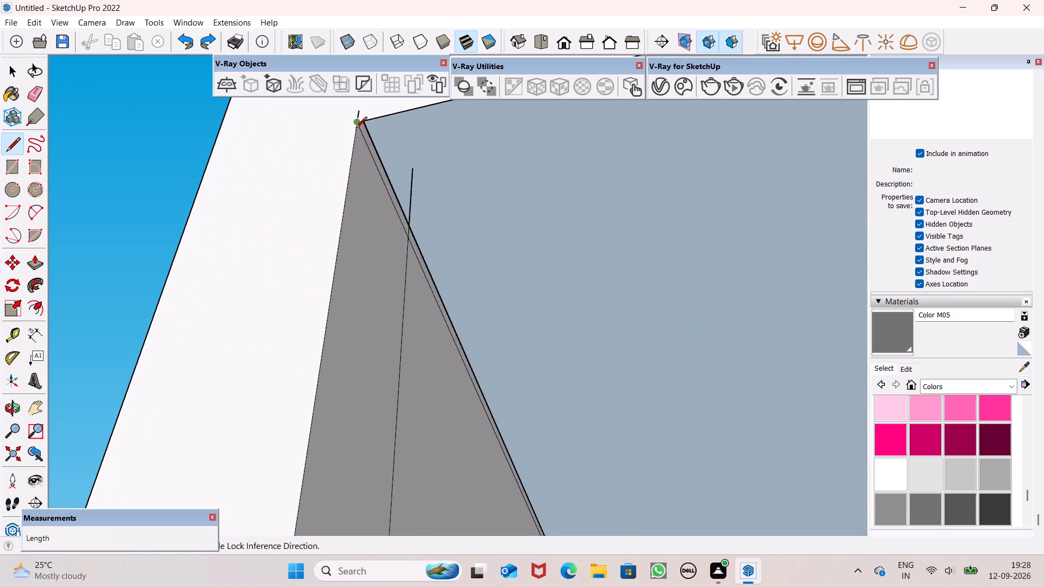
{"action": "scroll", "coordinate": [365, 148], "scroll_direction": "down", "scroll_amount": 9}
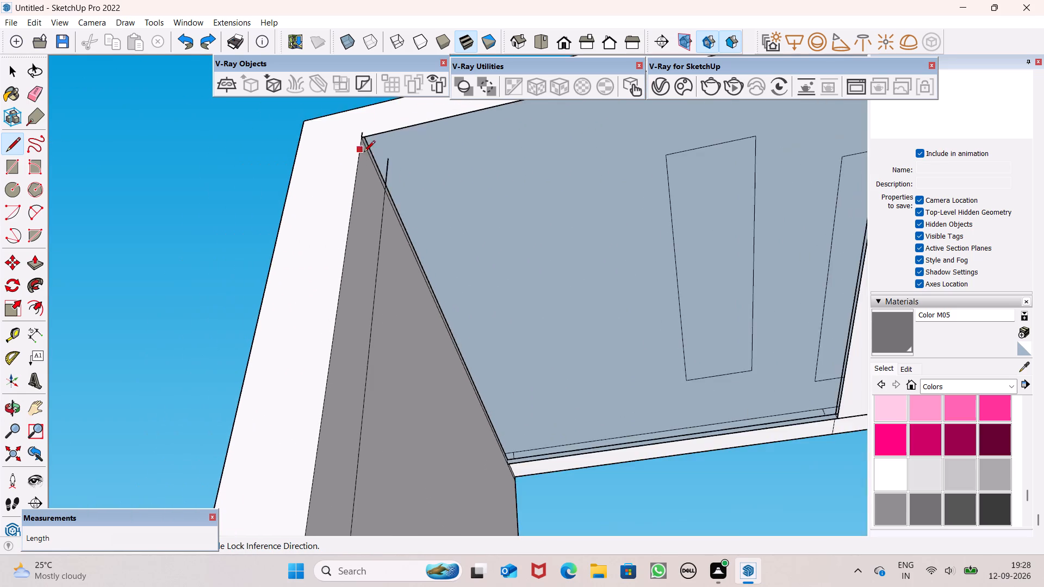
{"action": "scroll", "coordinate": [386, 183], "scroll_direction": "down", "scroll_amount": 17}
{"action": "key", "text": "space"}
{"action": "key", "text": "ctrl+z"}
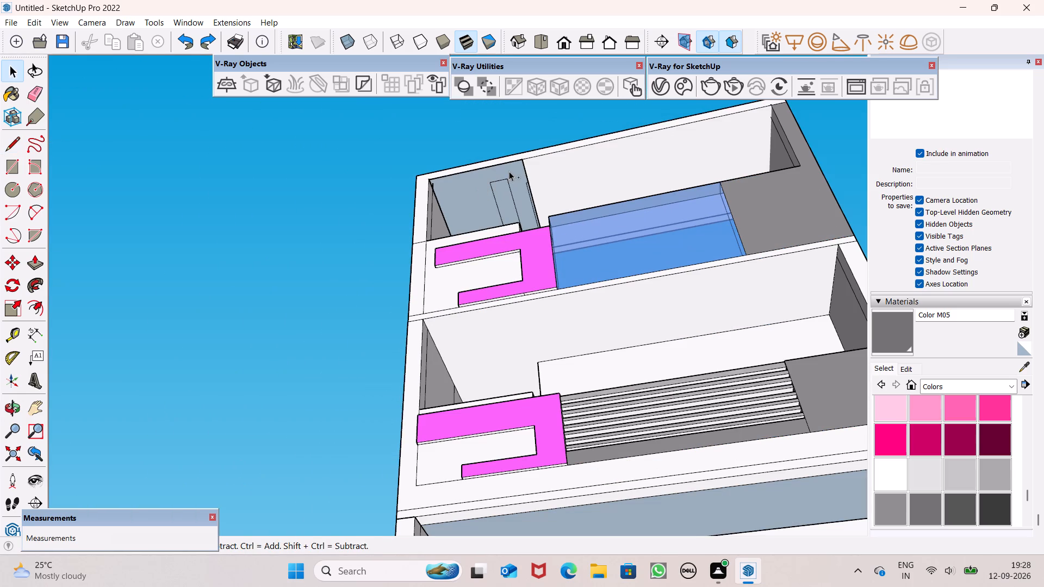
{"action": "key", "text": "ctrl+z"}
{"action": "key", "text": "ctrl+z"}
{"action": "key", "text": "ctrl+z"}
{"action": "key", "text": "ctrl+z"}
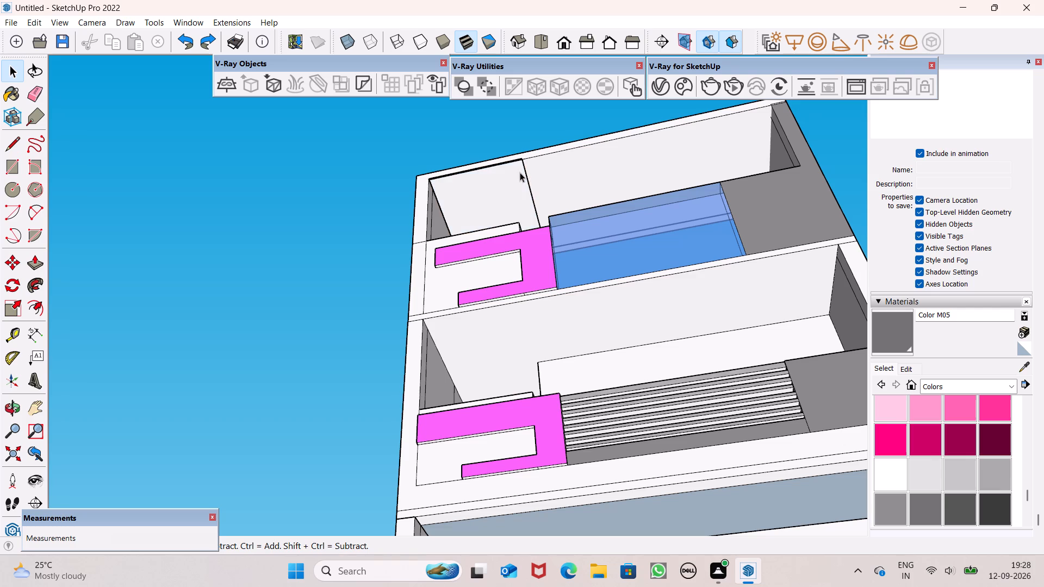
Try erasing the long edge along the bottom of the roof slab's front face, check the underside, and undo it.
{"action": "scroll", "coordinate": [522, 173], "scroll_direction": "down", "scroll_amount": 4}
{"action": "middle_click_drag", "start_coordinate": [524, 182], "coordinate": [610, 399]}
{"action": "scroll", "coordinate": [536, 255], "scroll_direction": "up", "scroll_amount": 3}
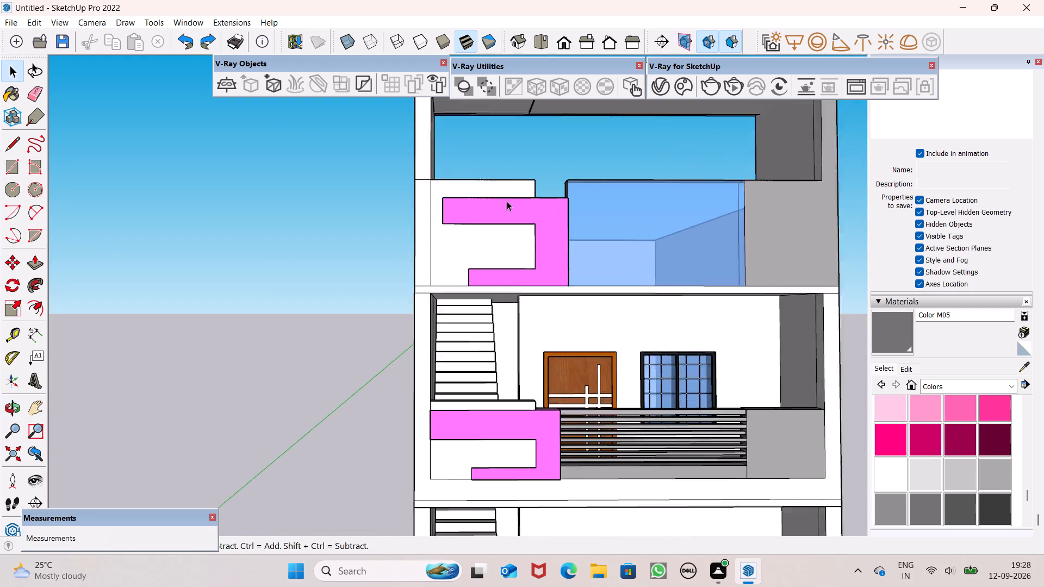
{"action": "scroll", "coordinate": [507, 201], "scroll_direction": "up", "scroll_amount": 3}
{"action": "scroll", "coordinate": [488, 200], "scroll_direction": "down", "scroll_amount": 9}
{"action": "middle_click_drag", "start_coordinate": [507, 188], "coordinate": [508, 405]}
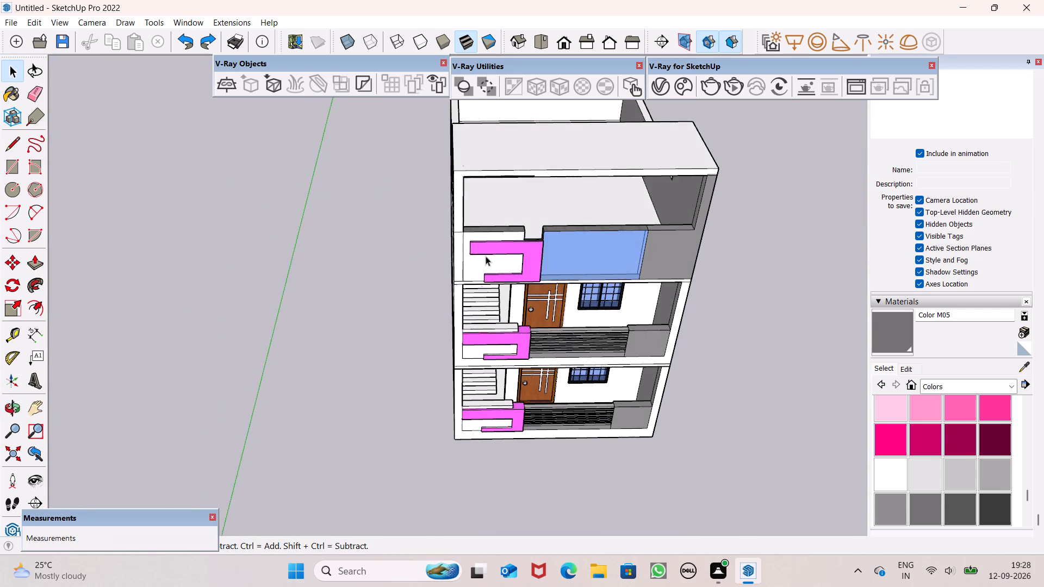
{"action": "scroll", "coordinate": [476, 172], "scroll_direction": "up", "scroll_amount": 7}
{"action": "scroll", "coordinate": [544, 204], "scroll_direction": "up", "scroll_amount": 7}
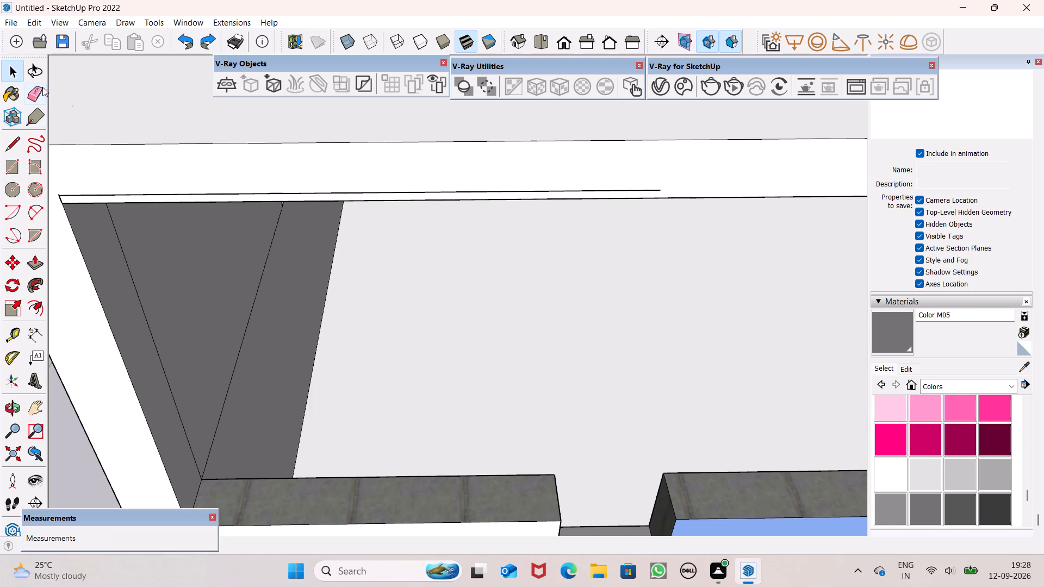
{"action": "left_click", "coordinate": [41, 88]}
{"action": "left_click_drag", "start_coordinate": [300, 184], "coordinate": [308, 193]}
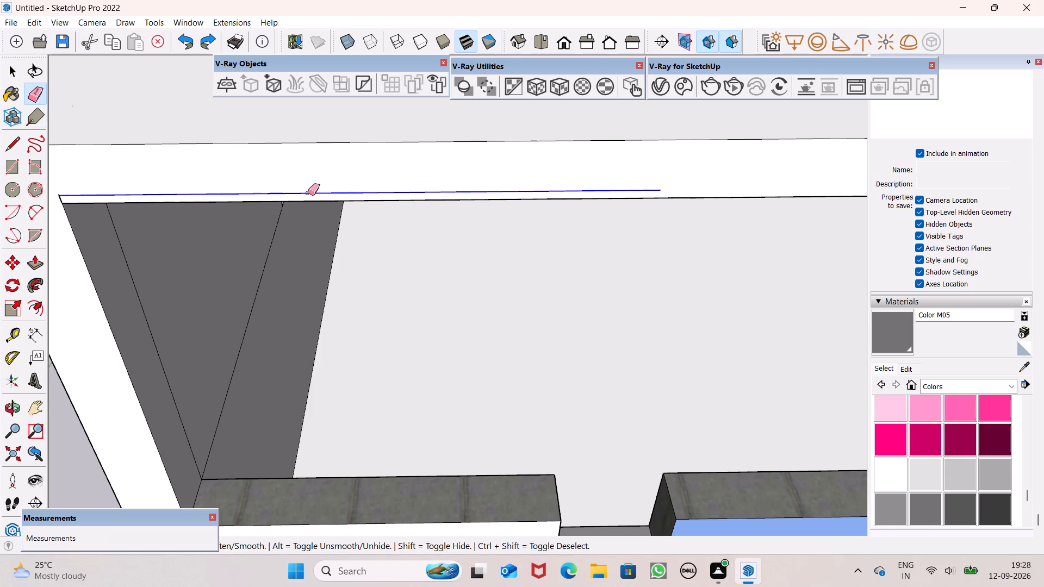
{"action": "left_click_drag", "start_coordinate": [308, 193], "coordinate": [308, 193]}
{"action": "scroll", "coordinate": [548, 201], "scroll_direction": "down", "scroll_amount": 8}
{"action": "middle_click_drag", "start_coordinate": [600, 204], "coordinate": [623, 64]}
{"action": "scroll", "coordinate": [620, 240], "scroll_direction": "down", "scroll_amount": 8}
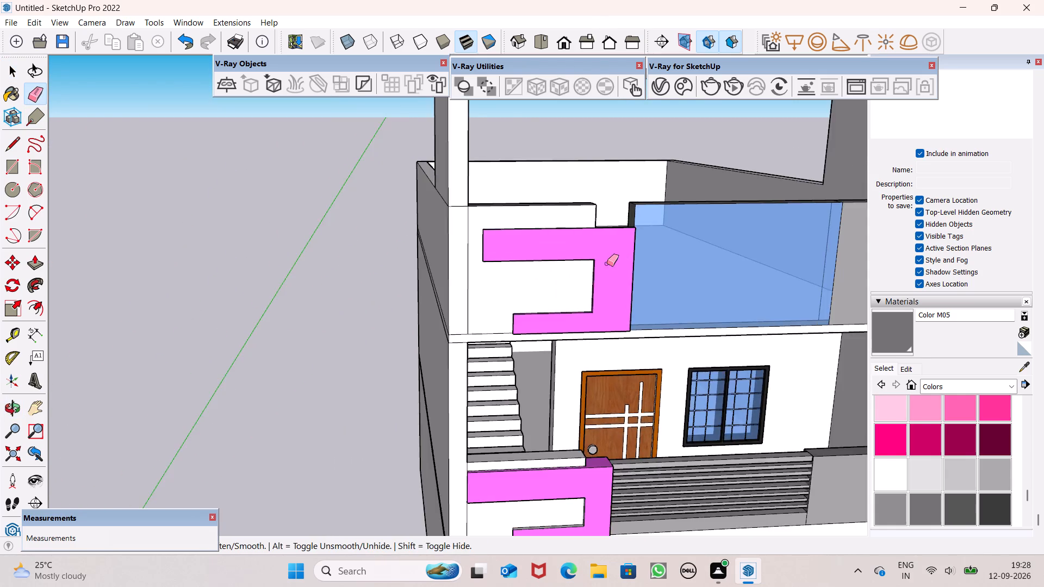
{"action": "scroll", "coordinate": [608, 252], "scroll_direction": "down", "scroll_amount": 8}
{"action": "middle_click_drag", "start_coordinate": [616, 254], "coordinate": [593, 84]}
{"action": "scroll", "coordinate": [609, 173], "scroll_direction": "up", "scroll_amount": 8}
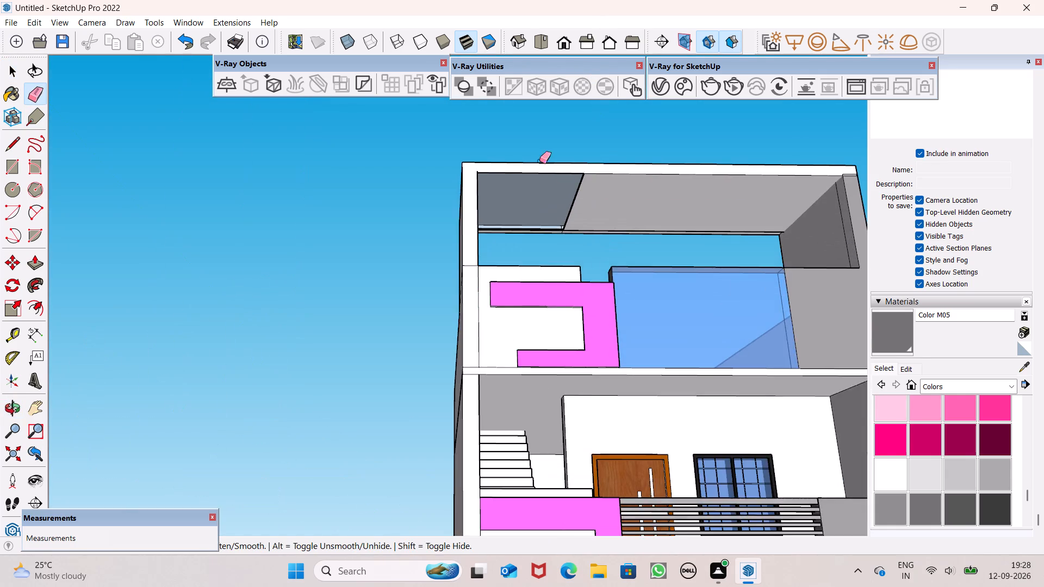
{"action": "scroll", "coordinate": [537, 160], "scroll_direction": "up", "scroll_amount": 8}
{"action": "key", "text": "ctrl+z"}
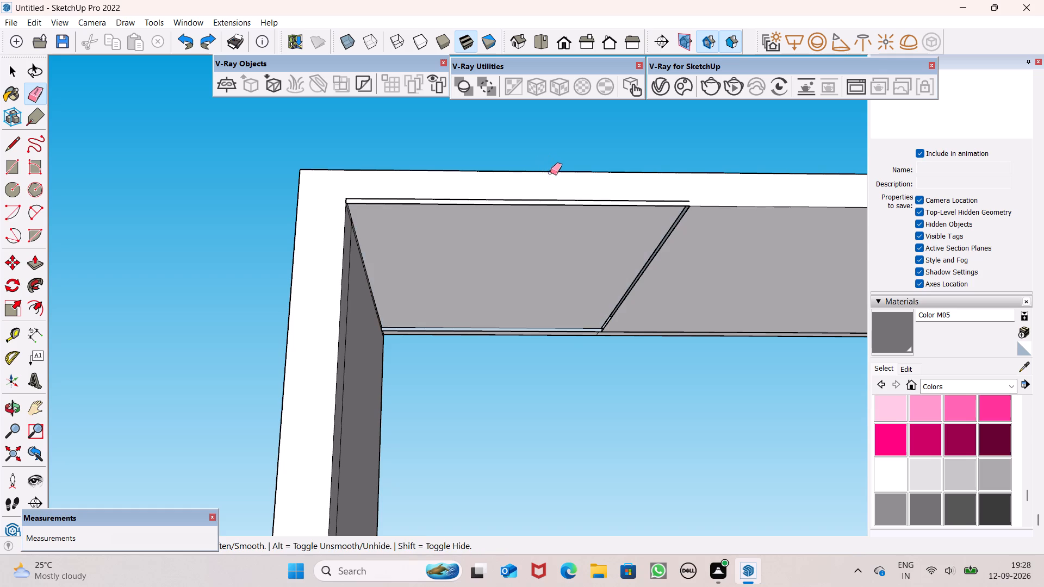
Undo one more edit to restore the short edge closing the strip's end on the roof slab's front face.
{"action": "key", "text": "space"}
{"action": "scroll", "coordinate": [682, 177], "scroll_direction": "up", "scroll_amount": 5}
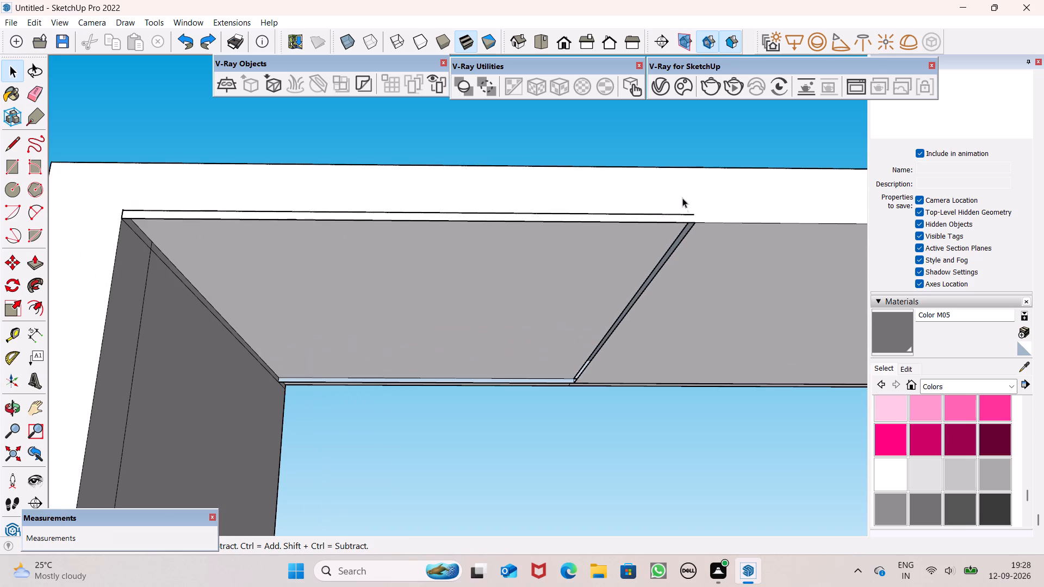
{"action": "middle_click_drag", "start_coordinate": [679, 254], "coordinate": [688, 291]}
{"action": "scroll", "coordinate": [635, 322], "scroll_direction": "up", "scroll_amount": 5}
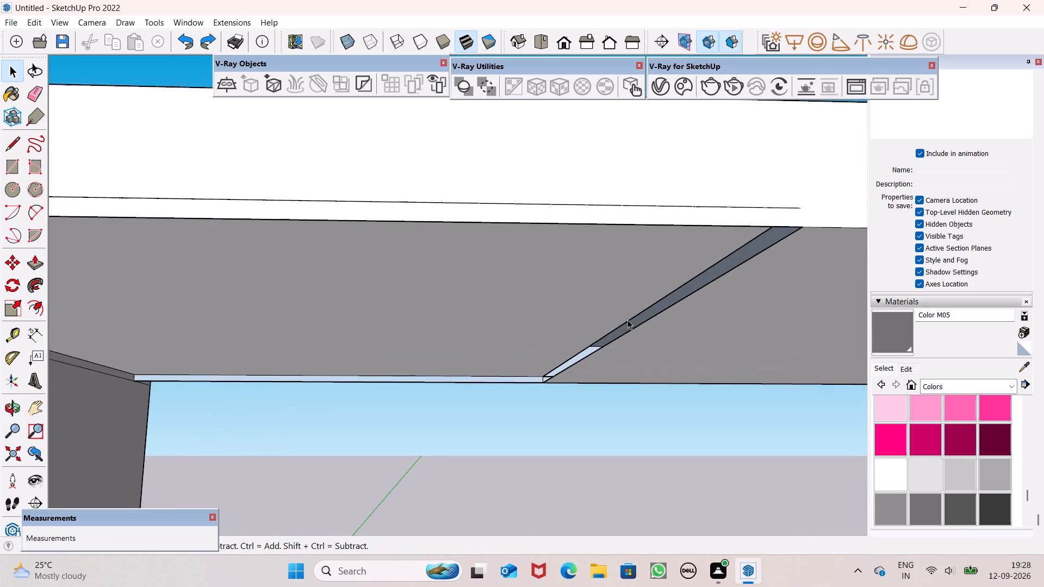
{"action": "scroll", "coordinate": [627, 320], "scroll_direction": "up", "scroll_amount": 1}
{"action": "key", "text": "ctrl+z"}
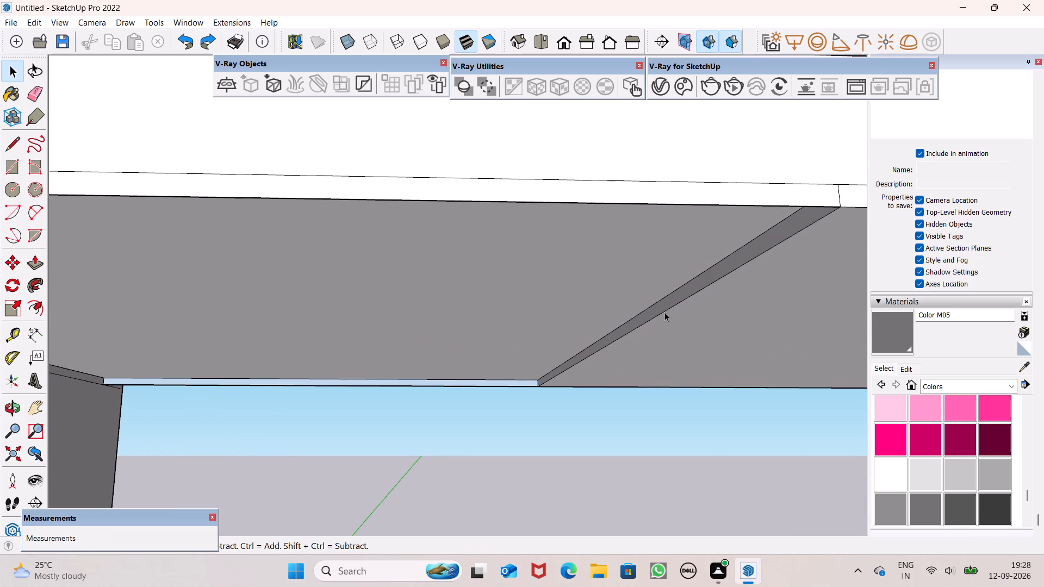
Draw a narrow rectangle about 4' 9 1/2" by 1' 2 1/8" near the middle of the front roof slab's top.
{"action": "scroll", "coordinate": [673, 274], "scroll_direction": "down", "scroll_amount": 6}
{"action": "middle_click_drag", "start_coordinate": [674, 274], "coordinate": [676, 426]}
{"action": "scroll", "coordinate": [639, 355], "scroll_direction": "down", "scroll_amount": 7}
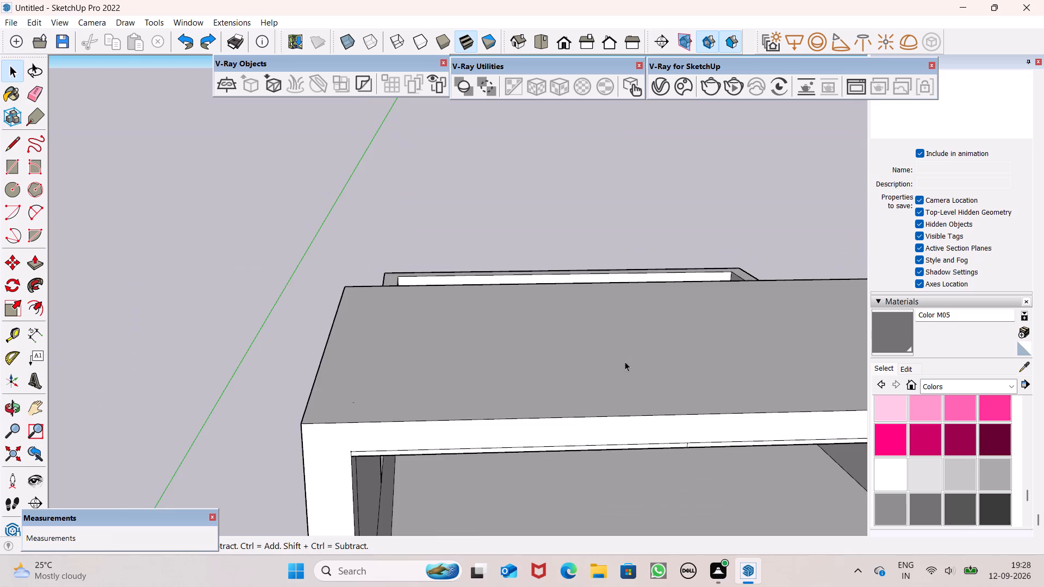
{"action": "middle_click_drag", "start_coordinate": [625, 361], "coordinate": [611, 447]}
{"action": "scroll", "coordinate": [583, 388], "scroll_direction": "down", "scroll_amount": 8}
{"action": "left_click", "coordinate": [0, 167]}
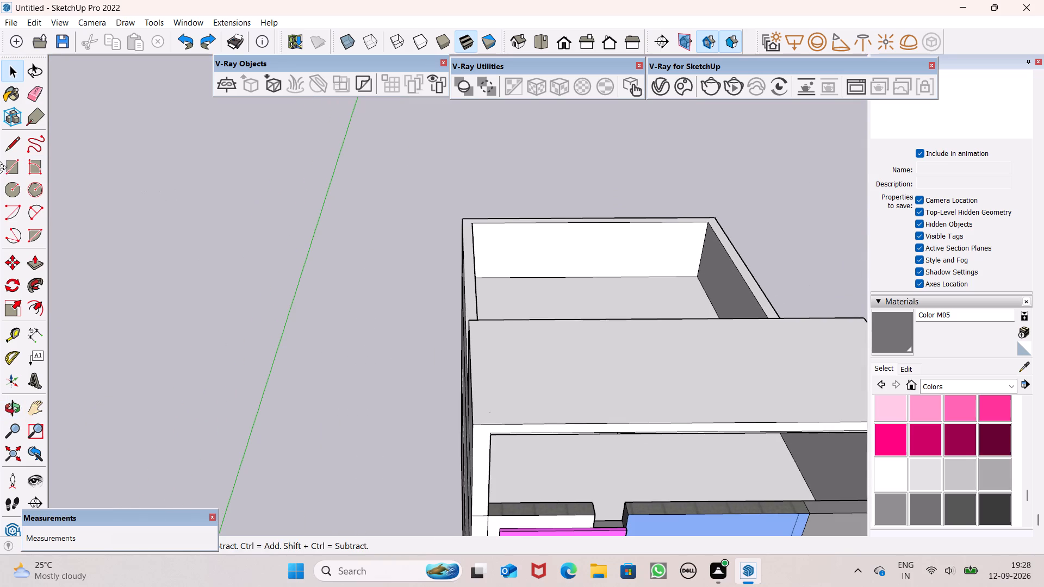
{"action": "left_click", "coordinate": [5, 168]}
{"action": "scroll", "coordinate": [229, 231], "scroll_direction": "down", "scroll_amount": 6}
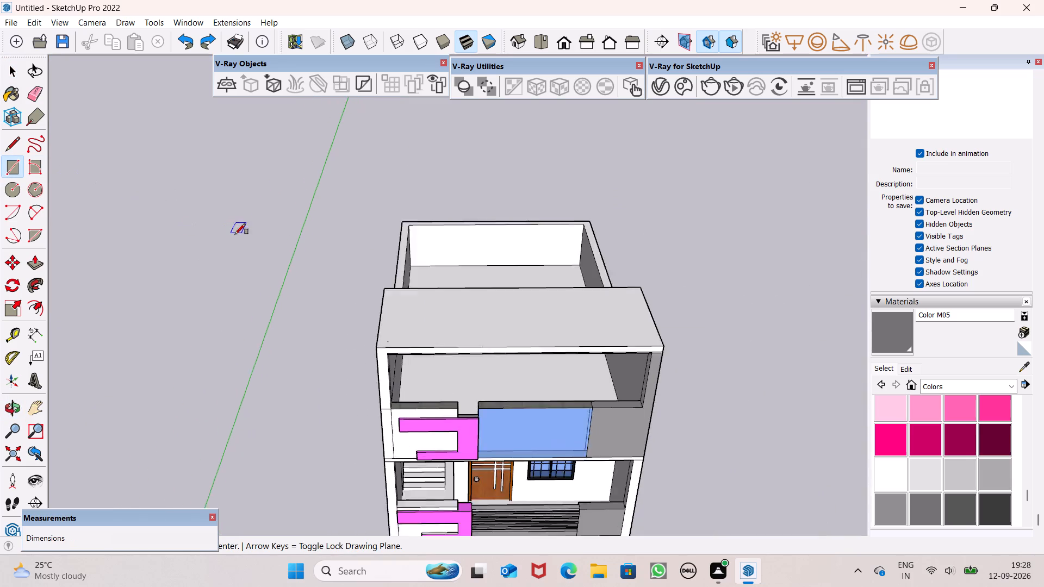
{"action": "middle_click_drag", "start_coordinate": [337, 251], "coordinate": [346, 335]}
{"action": "scroll", "coordinate": [456, 314], "scroll_direction": "up", "scroll_amount": 6}
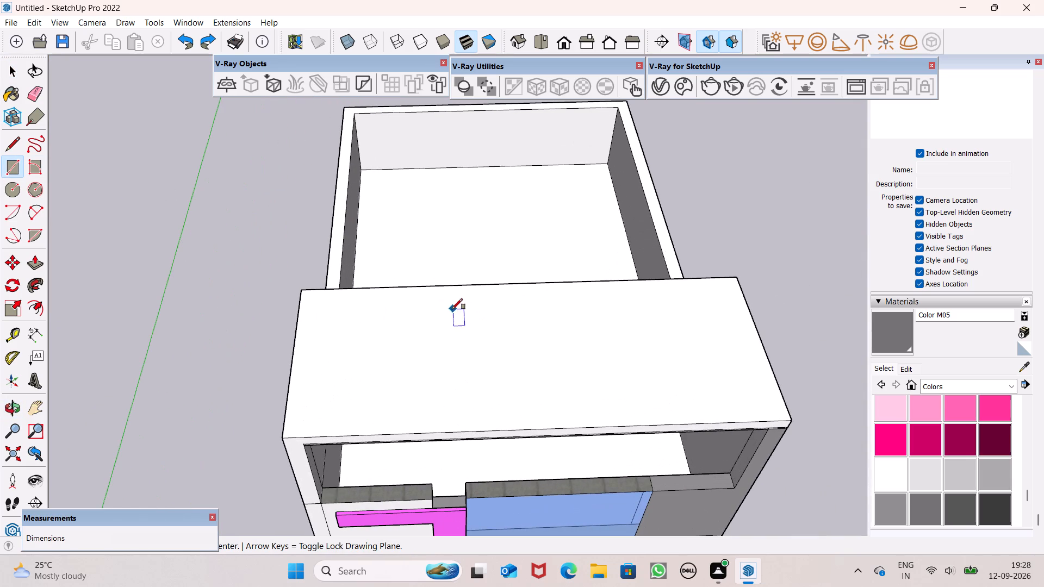
{"action": "scroll", "coordinate": [484, 317], "scroll_direction": "down", "scroll_amount": 6}
{"action": "middle_click_drag", "start_coordinate": [496, 327], "coordinate": [473, 351]}
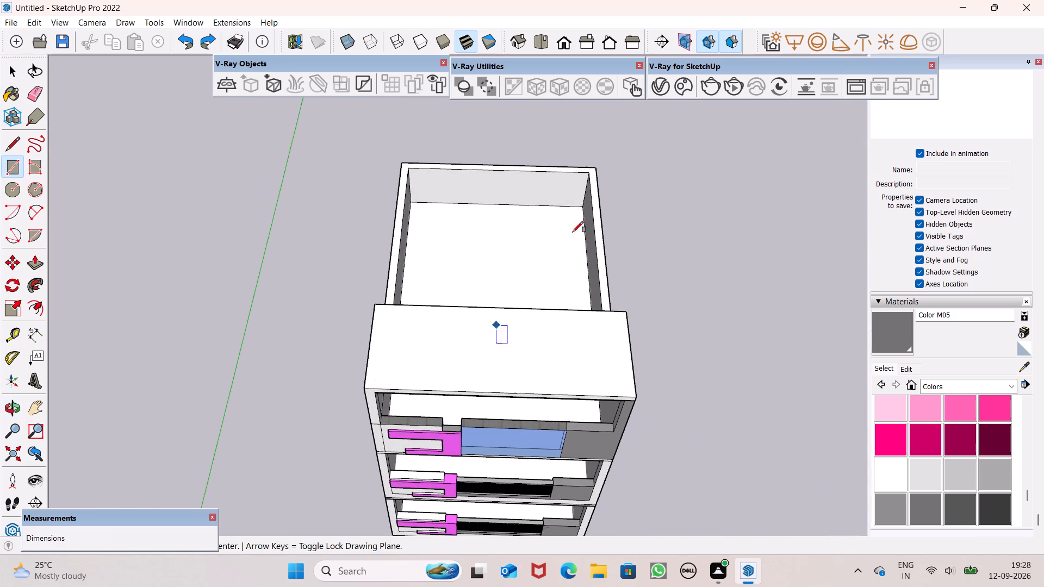
{"action": "scroll", "coordinate": [521, 401], "scroll_direction": "up", "scroll_amount": 4}
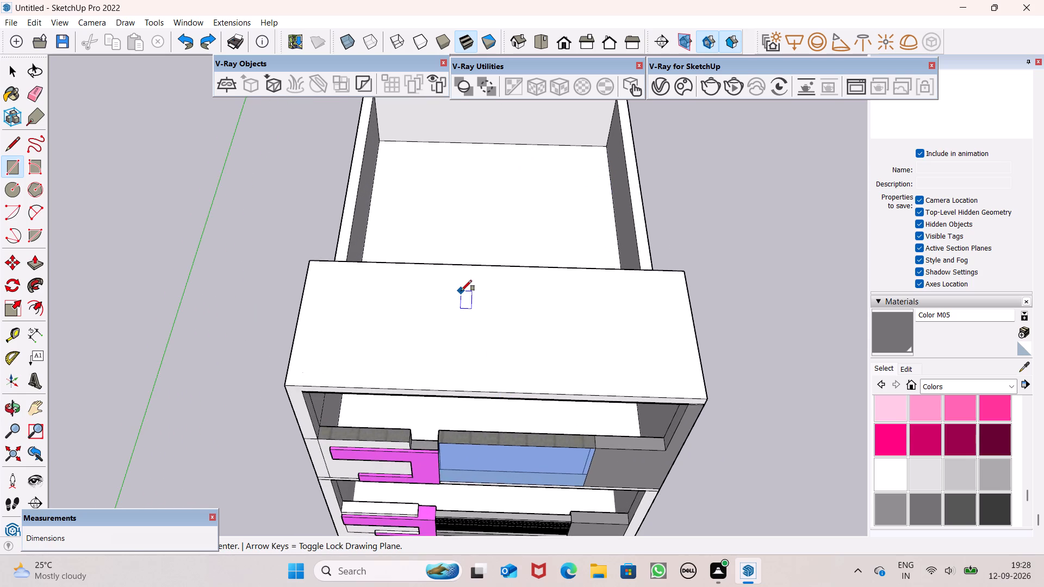
{"action": "scroll", "coordinate": [461, 291], "scroll_direction": "up", "scroll_amount": 4}
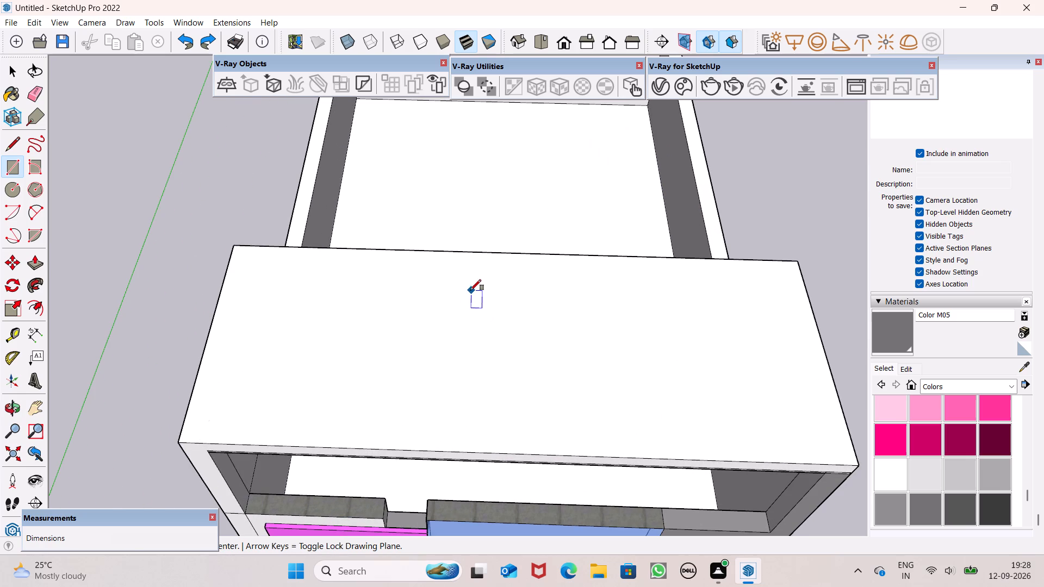
{"action": "left_click", "coordinate": [448, 285]}
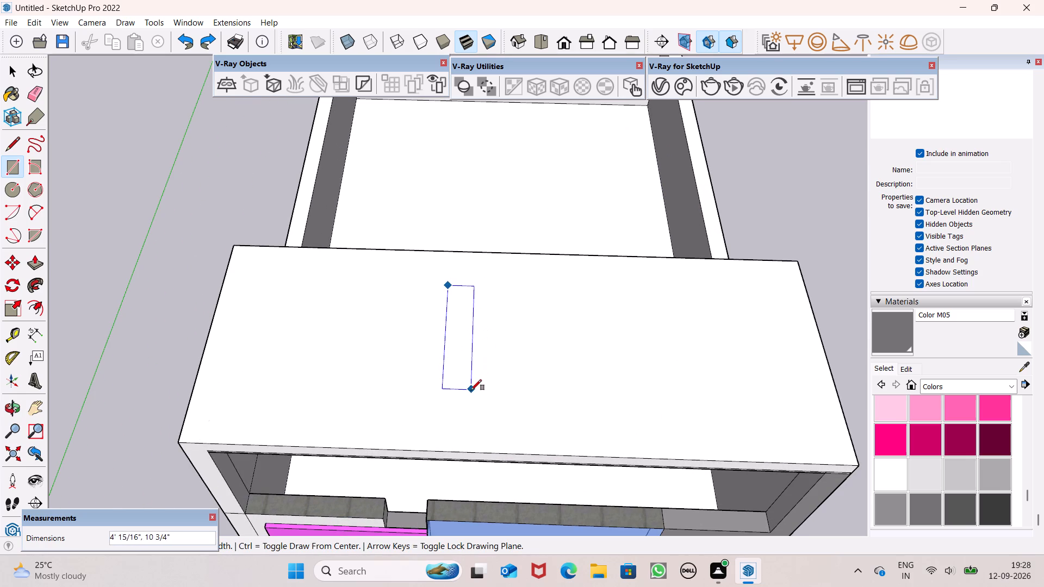
{"action": "left_click", "coordinate": [480, 410]}
{"action": "key", "text": "space"}
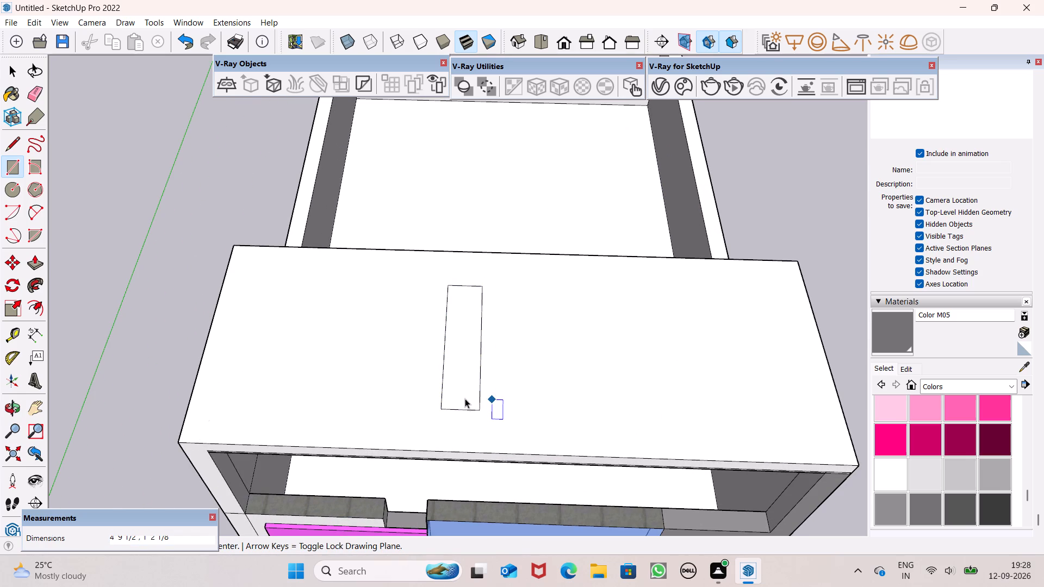
Select the narrow rectangle on the front roof slab's top and copy it about 2' 2 1/2" sideways, shifted slightly towards the back.
{"action": "triple_click", "coordinate": [462, 393]}
{"action": "left_click", "coordinate": [143, 438]}
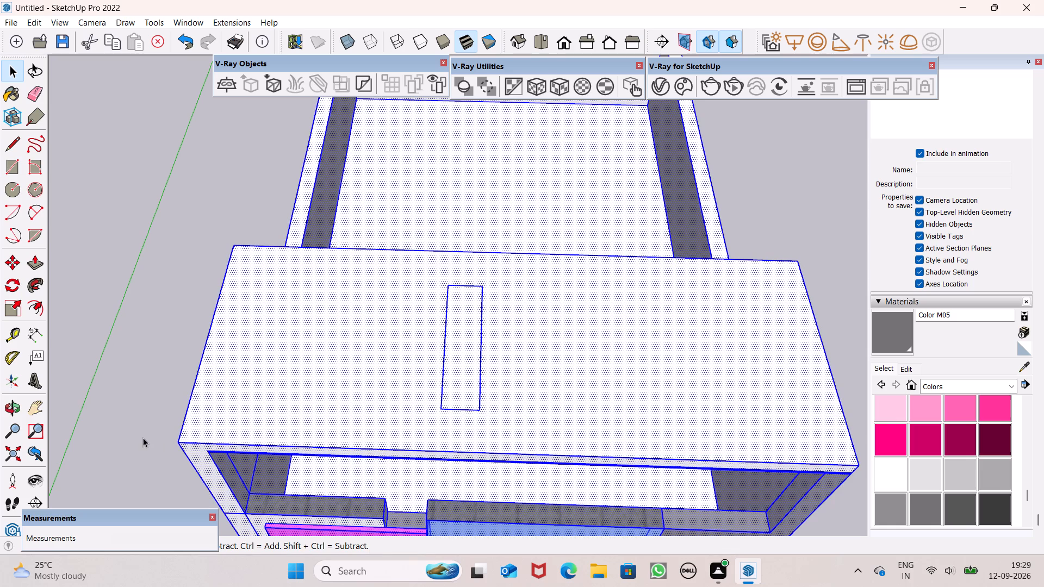
{"action": "double_click", "coordinate": [457, 386]}
{"action": "double_click", "coordinate": [459, 385]}
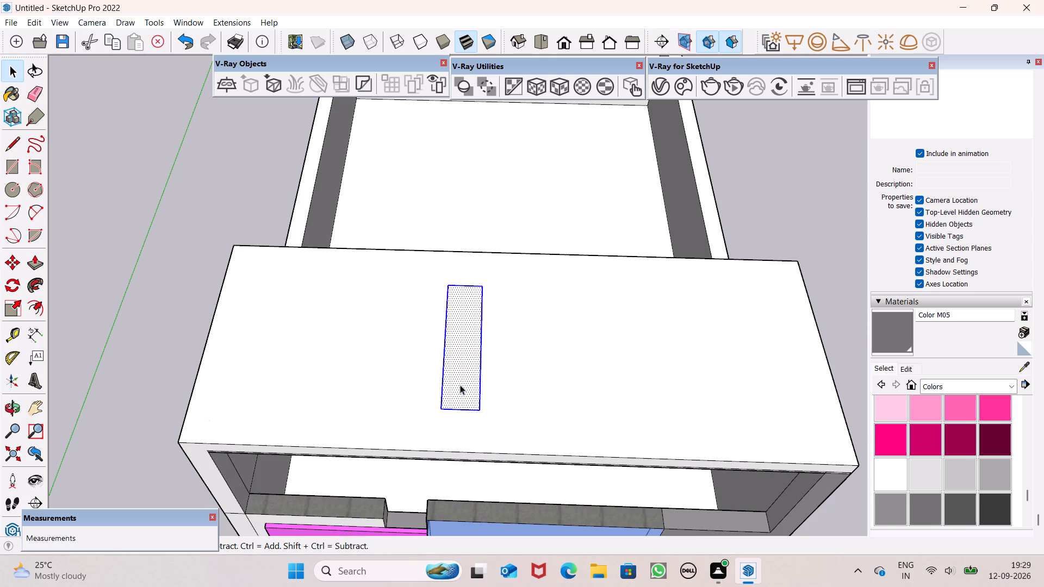
{"action": "key", "text": "m"}
{"action": "key", "text": "Return"}
{"action": "left_click_drag", "start_coordinate": [459, 383], "coordinate": [477, 386]}
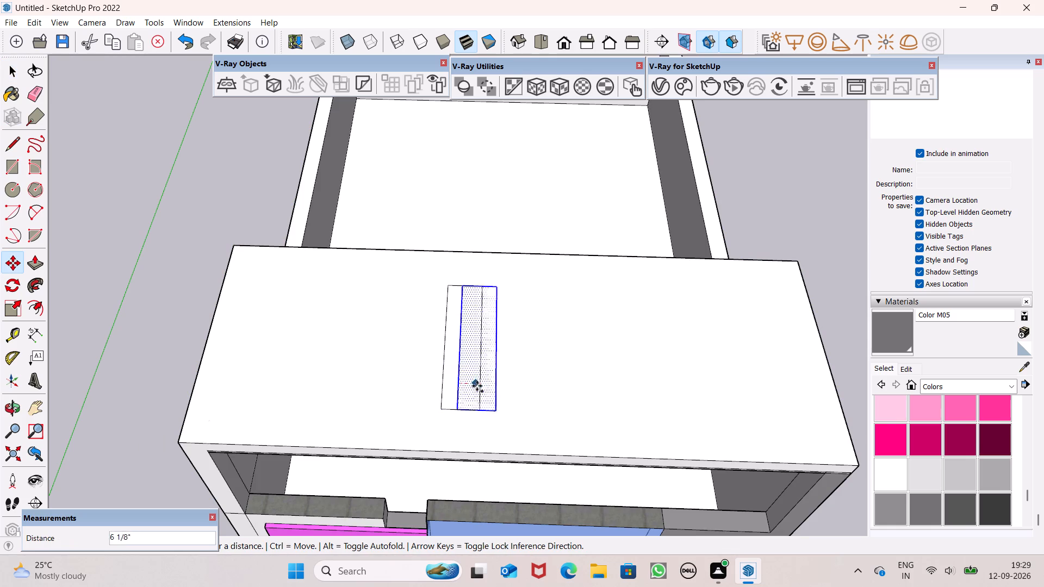
{"action": "left_click_drag", "start_coordinate": [477, 386], "coordinate": [523, 360]}
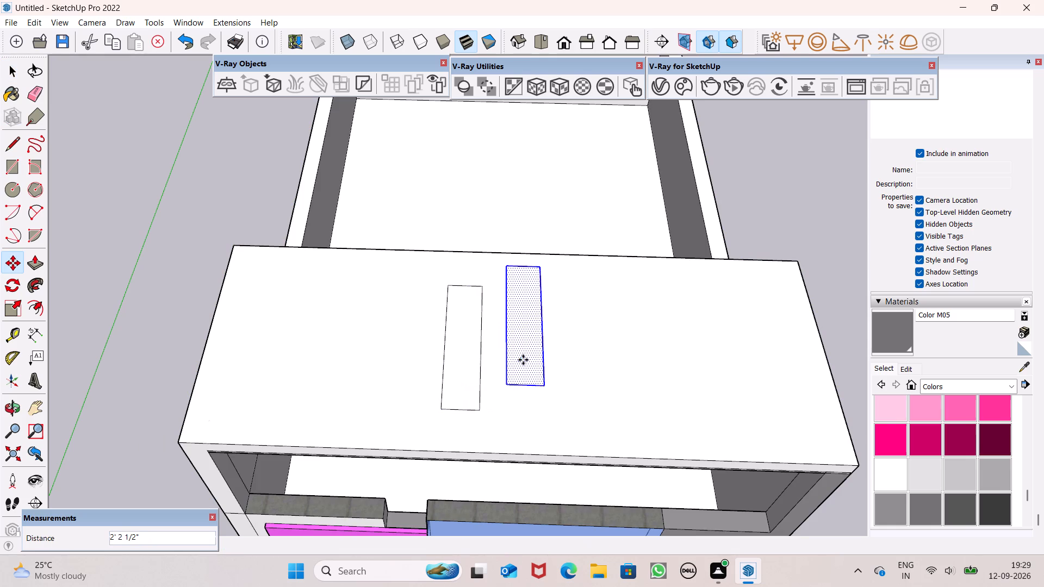
Make three more copies of the narrow rectangle along the slab, alternating forwards and backwards to finish a staggered row of five slots.
{"action": "left_click_drag", "start_coordinate": [524, 359], "coordinate": [581, 386]}
{"action": "left_click_drag", "start_coordinate": [583, 384], "coordinate": [644, 366]}
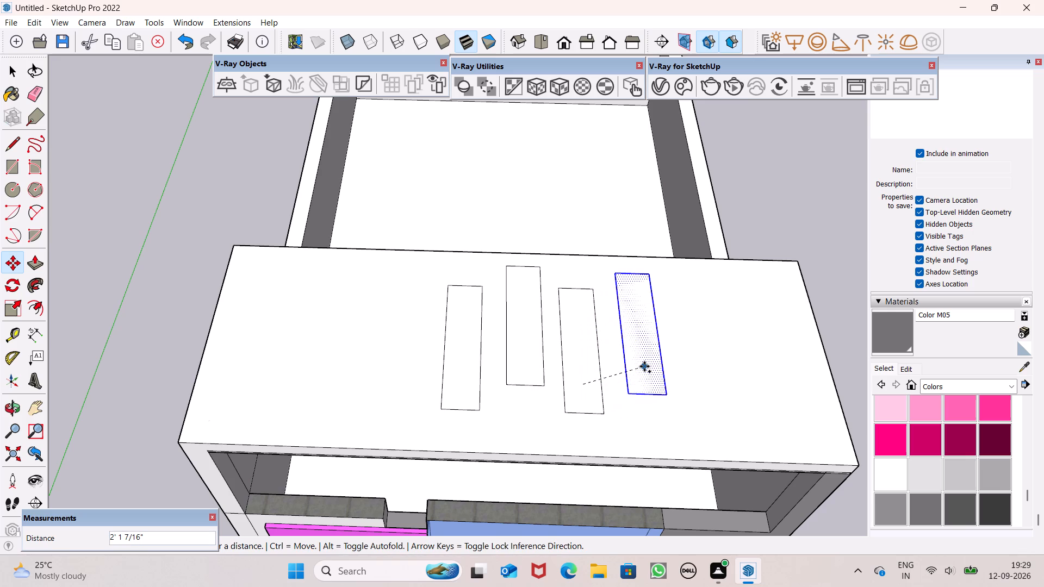
{"action": "left_click_drag", "start_coordinate": [644, 366], "coordinate": [642, 364]}
{"action": "left_click_drag", "start_coordinate": [641, 363], "coordinate": [695, 394]}
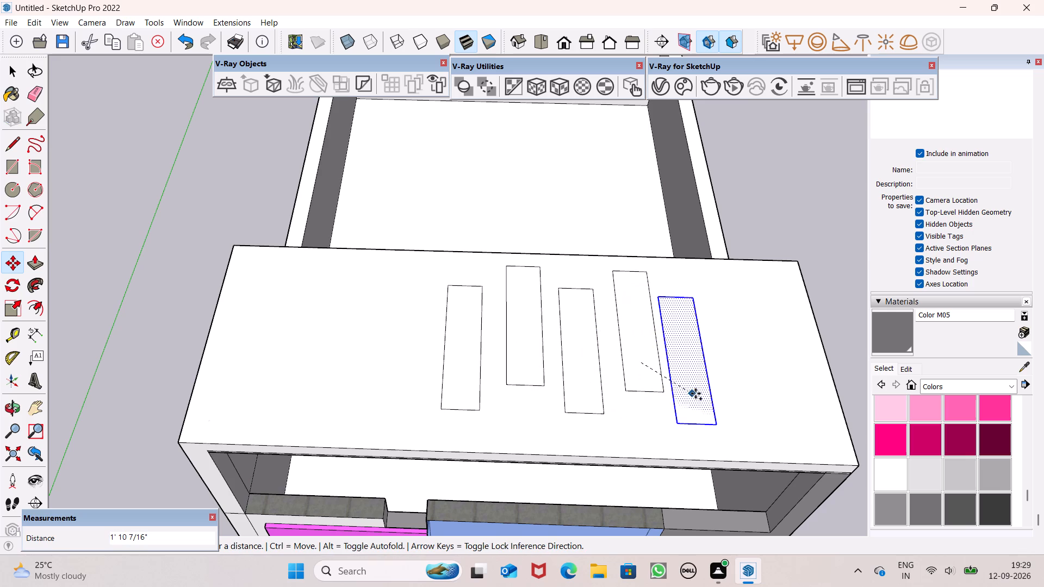
{"action": "left_click_drag", "start_coordinate": [695, 394], "coordinate": [711, 392]}
{"action": "scroll", "coordinate": [687, 384], "scroll_direction": "down", "scroll_amount": 6}
{"action": "key", "text": "space"}
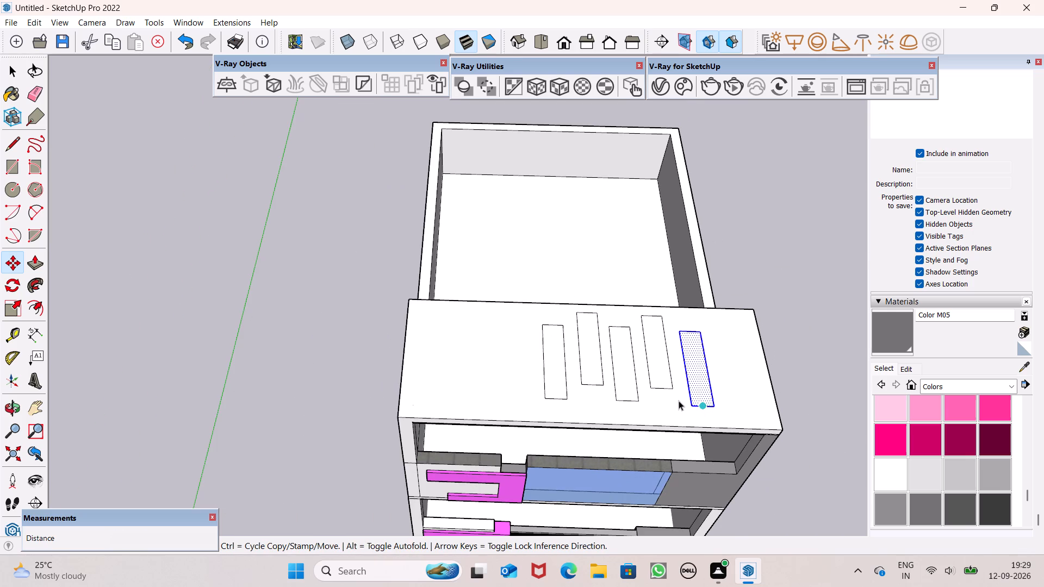
{"action": "middle_click_drag", "start_coordinate": [679, 401], "coordinate": [648, 298]}
{"action": "scroll", "coordinate": [647, 298], "scroll_direction": "up", "scroll_amount": 4}
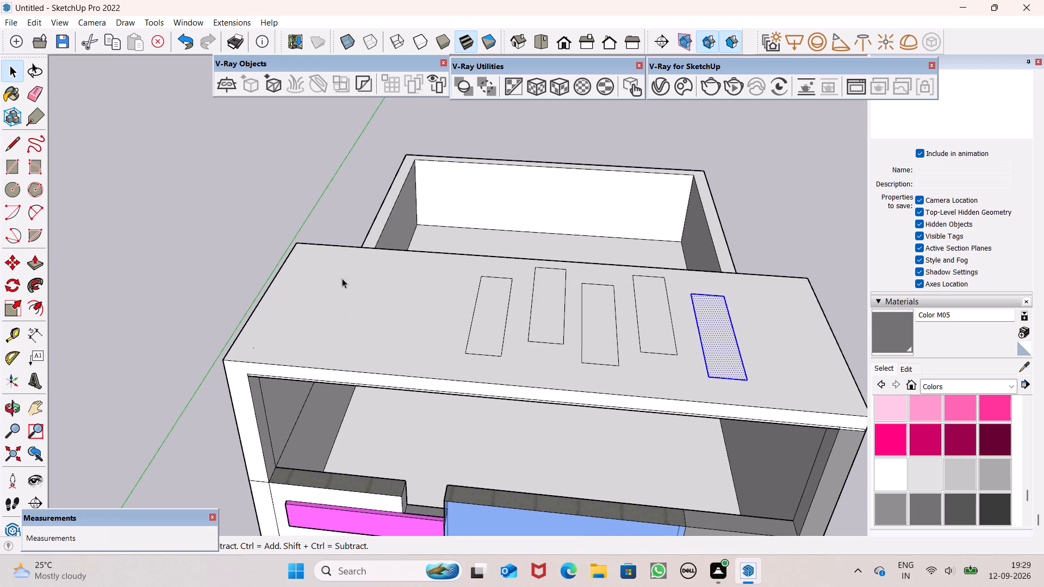
{"action": "left_click", "coordinate": [155, 224]}
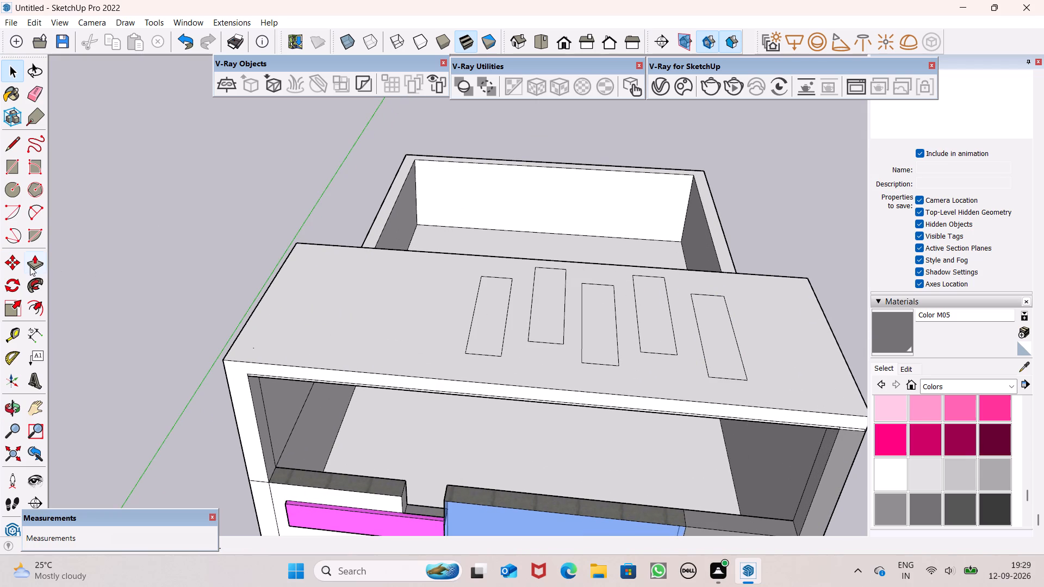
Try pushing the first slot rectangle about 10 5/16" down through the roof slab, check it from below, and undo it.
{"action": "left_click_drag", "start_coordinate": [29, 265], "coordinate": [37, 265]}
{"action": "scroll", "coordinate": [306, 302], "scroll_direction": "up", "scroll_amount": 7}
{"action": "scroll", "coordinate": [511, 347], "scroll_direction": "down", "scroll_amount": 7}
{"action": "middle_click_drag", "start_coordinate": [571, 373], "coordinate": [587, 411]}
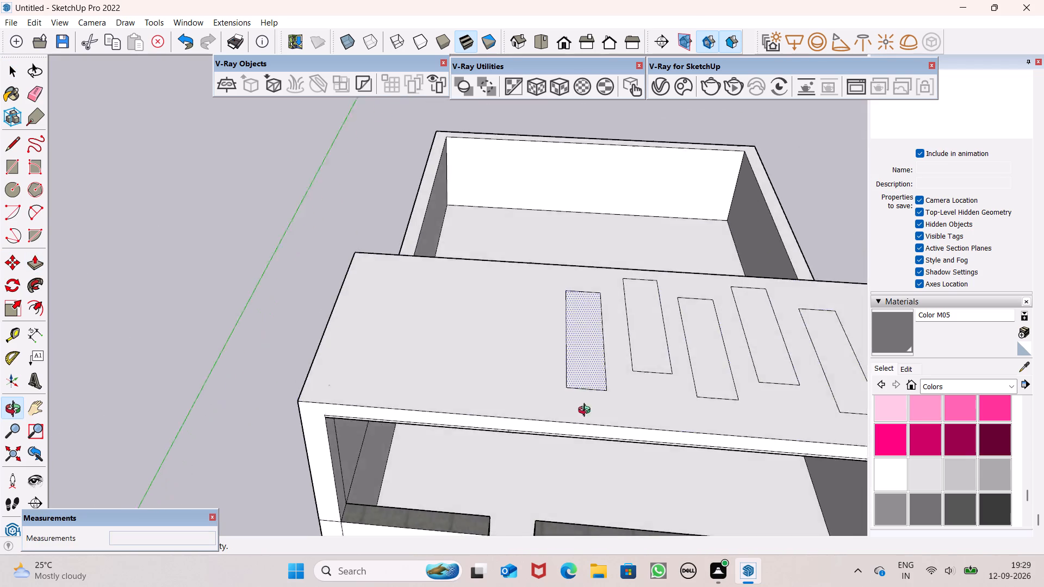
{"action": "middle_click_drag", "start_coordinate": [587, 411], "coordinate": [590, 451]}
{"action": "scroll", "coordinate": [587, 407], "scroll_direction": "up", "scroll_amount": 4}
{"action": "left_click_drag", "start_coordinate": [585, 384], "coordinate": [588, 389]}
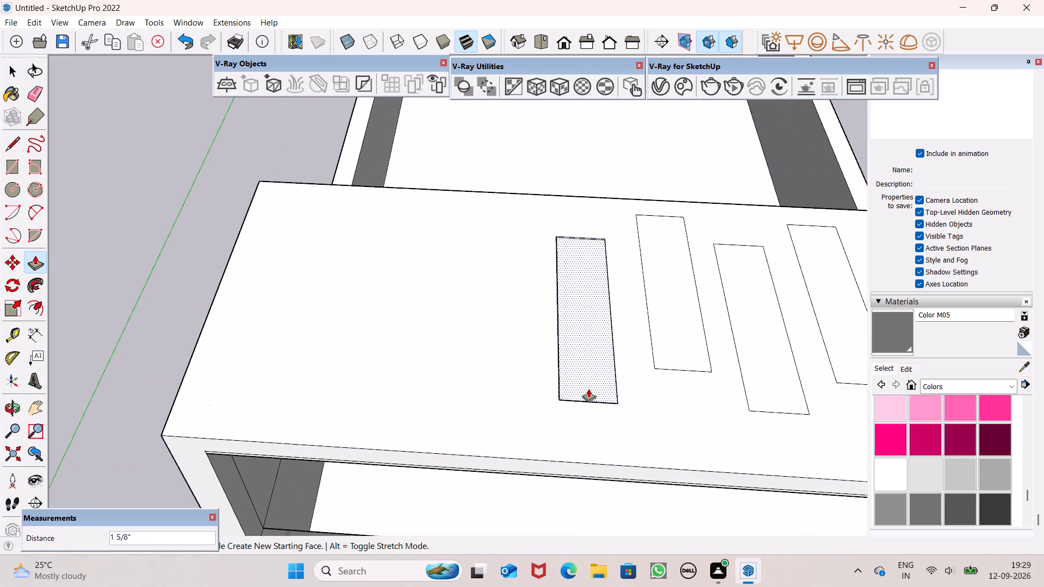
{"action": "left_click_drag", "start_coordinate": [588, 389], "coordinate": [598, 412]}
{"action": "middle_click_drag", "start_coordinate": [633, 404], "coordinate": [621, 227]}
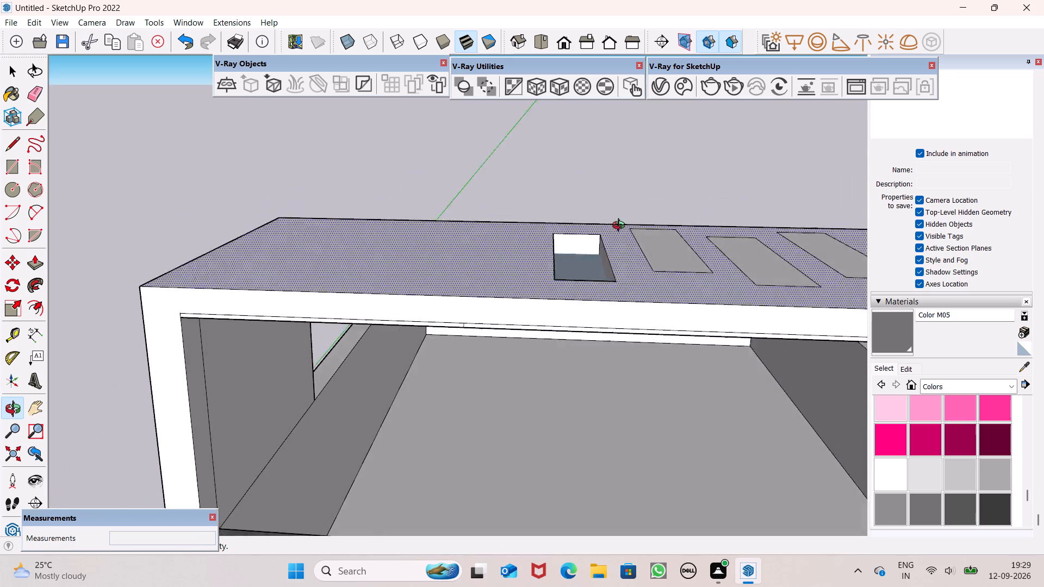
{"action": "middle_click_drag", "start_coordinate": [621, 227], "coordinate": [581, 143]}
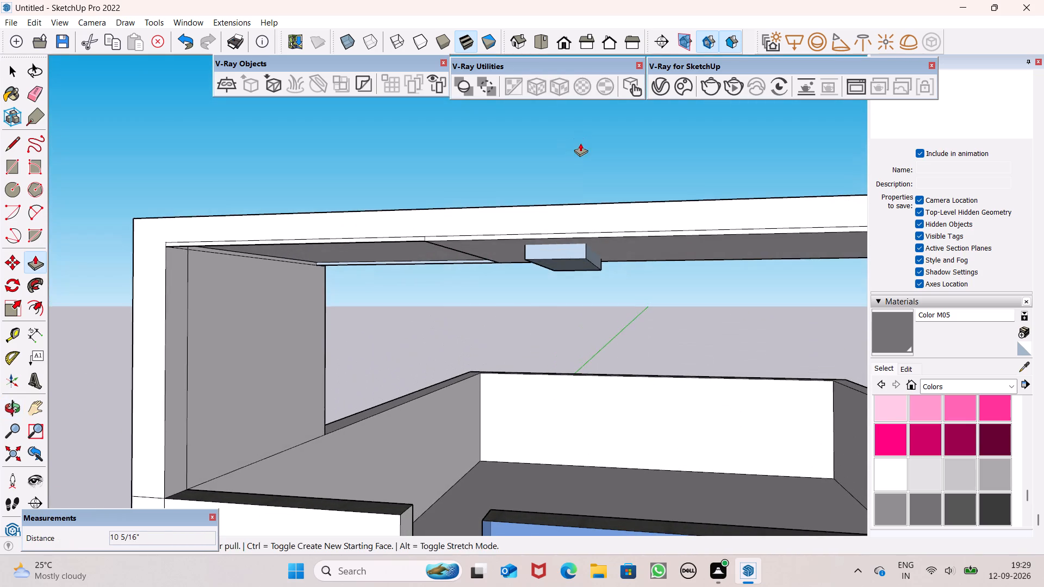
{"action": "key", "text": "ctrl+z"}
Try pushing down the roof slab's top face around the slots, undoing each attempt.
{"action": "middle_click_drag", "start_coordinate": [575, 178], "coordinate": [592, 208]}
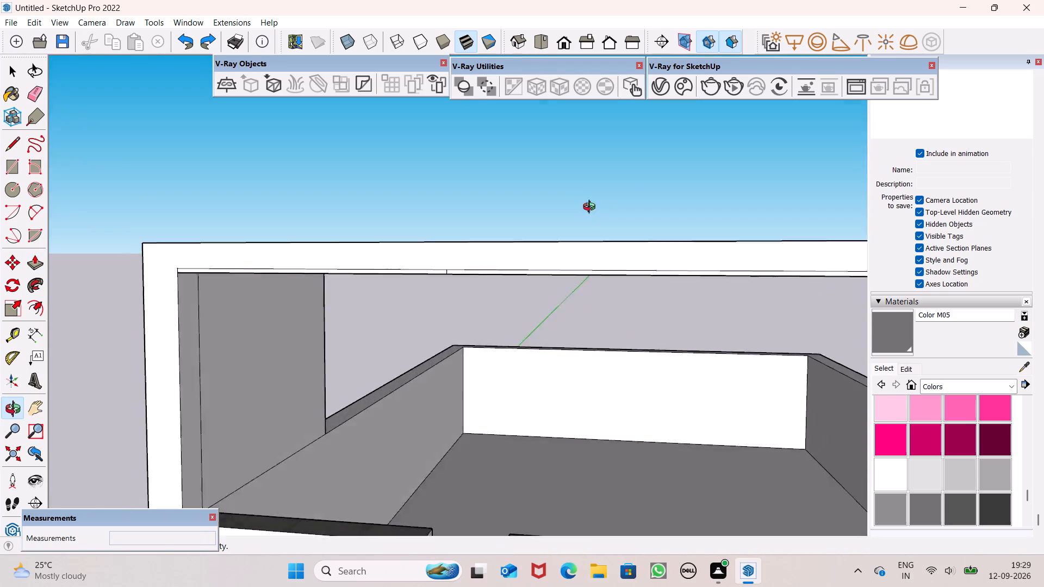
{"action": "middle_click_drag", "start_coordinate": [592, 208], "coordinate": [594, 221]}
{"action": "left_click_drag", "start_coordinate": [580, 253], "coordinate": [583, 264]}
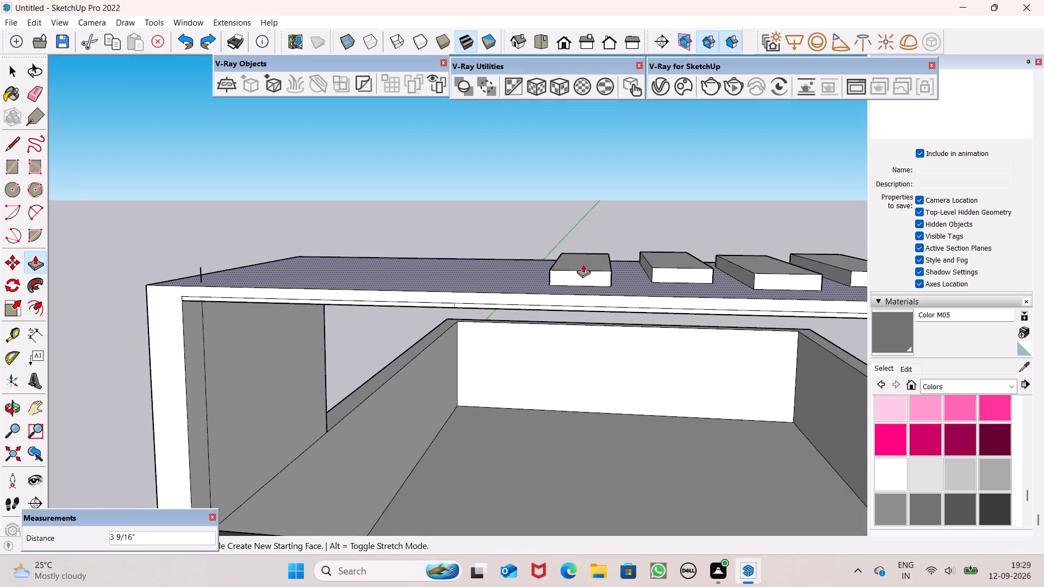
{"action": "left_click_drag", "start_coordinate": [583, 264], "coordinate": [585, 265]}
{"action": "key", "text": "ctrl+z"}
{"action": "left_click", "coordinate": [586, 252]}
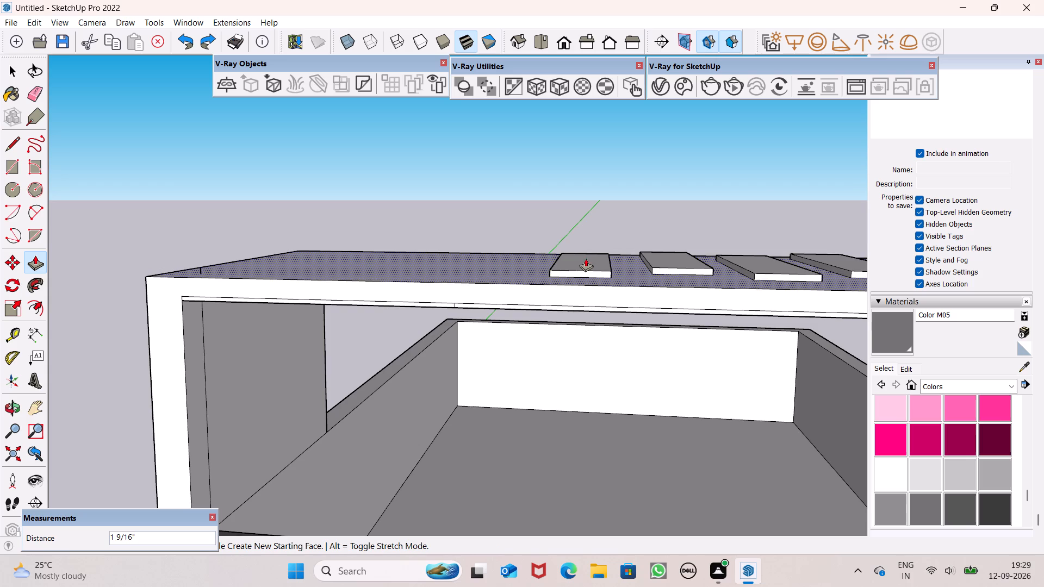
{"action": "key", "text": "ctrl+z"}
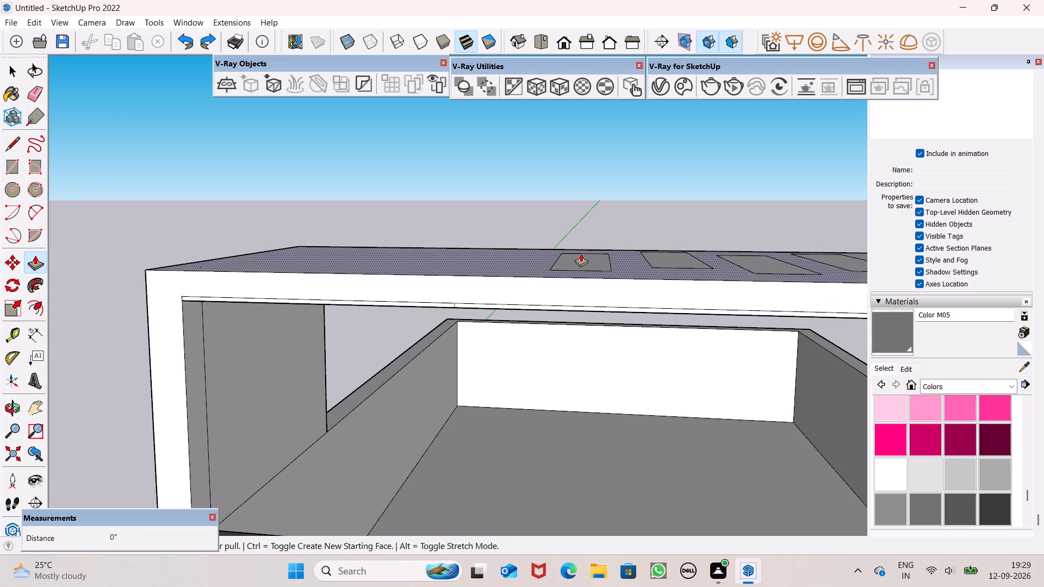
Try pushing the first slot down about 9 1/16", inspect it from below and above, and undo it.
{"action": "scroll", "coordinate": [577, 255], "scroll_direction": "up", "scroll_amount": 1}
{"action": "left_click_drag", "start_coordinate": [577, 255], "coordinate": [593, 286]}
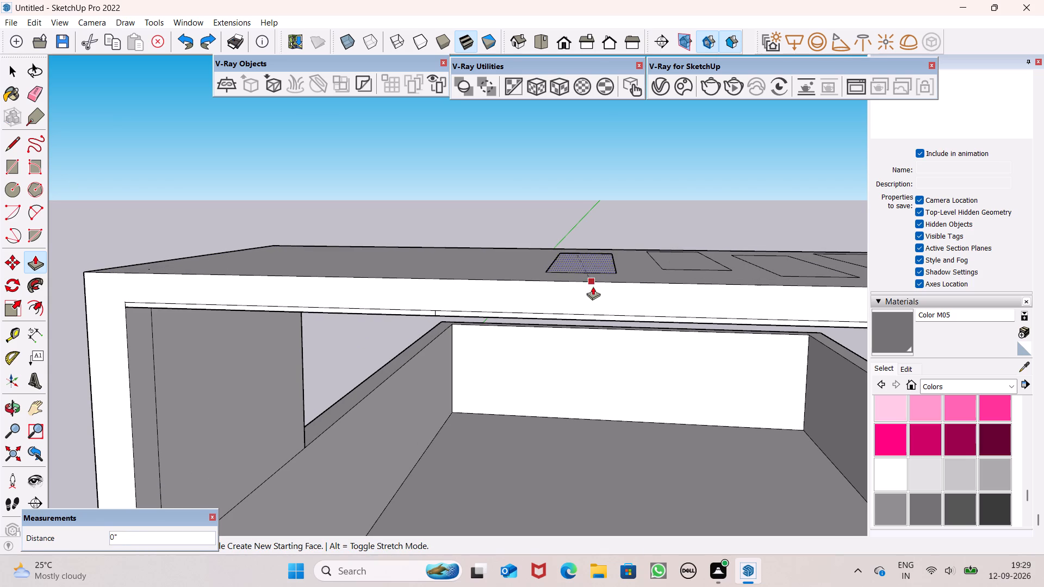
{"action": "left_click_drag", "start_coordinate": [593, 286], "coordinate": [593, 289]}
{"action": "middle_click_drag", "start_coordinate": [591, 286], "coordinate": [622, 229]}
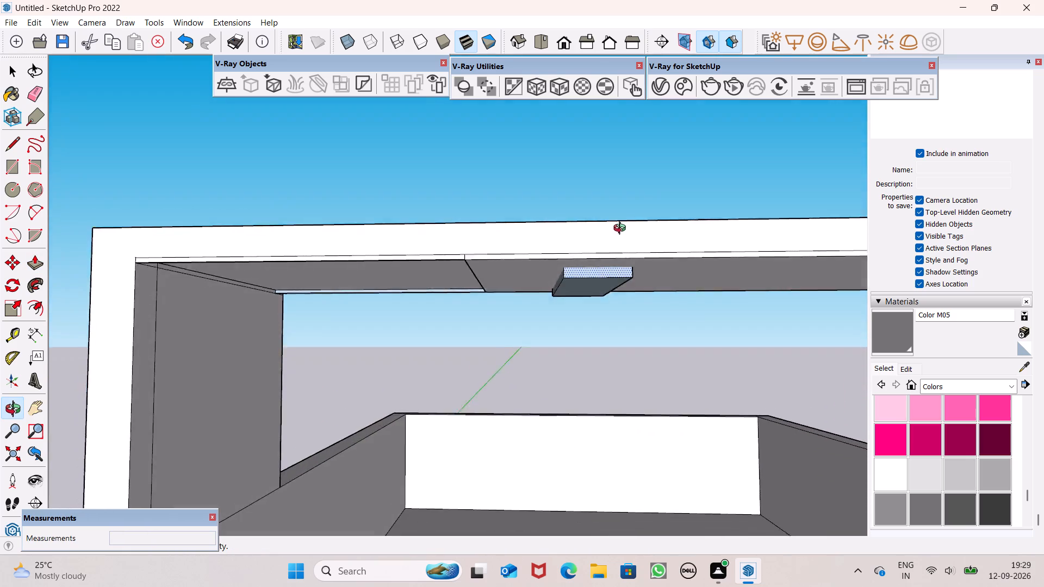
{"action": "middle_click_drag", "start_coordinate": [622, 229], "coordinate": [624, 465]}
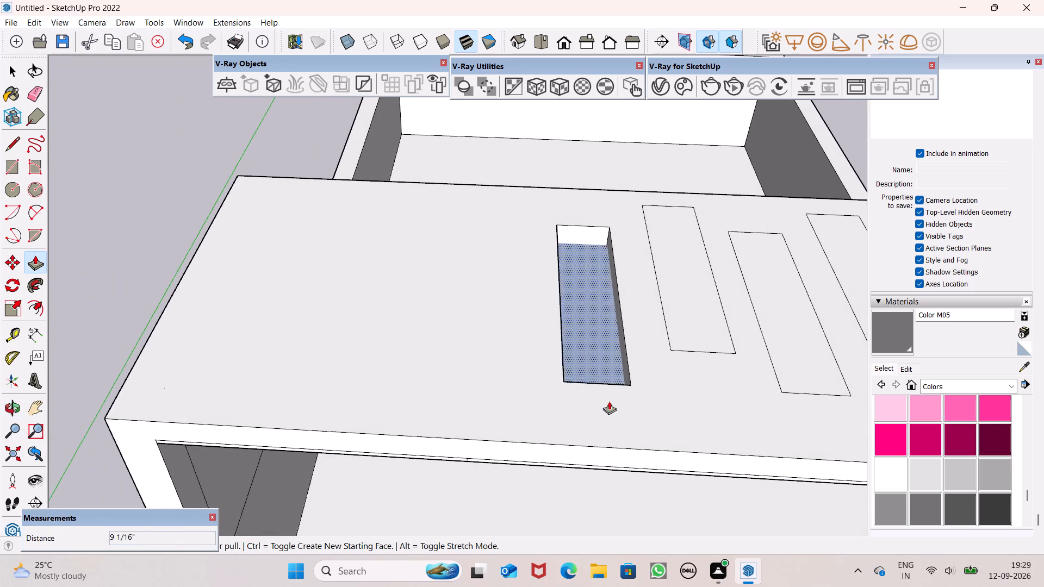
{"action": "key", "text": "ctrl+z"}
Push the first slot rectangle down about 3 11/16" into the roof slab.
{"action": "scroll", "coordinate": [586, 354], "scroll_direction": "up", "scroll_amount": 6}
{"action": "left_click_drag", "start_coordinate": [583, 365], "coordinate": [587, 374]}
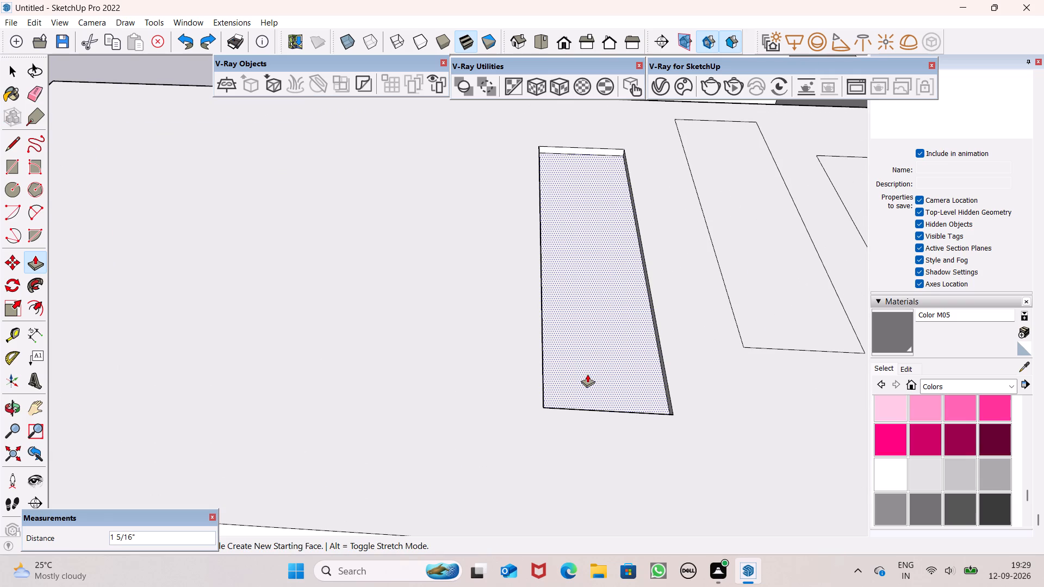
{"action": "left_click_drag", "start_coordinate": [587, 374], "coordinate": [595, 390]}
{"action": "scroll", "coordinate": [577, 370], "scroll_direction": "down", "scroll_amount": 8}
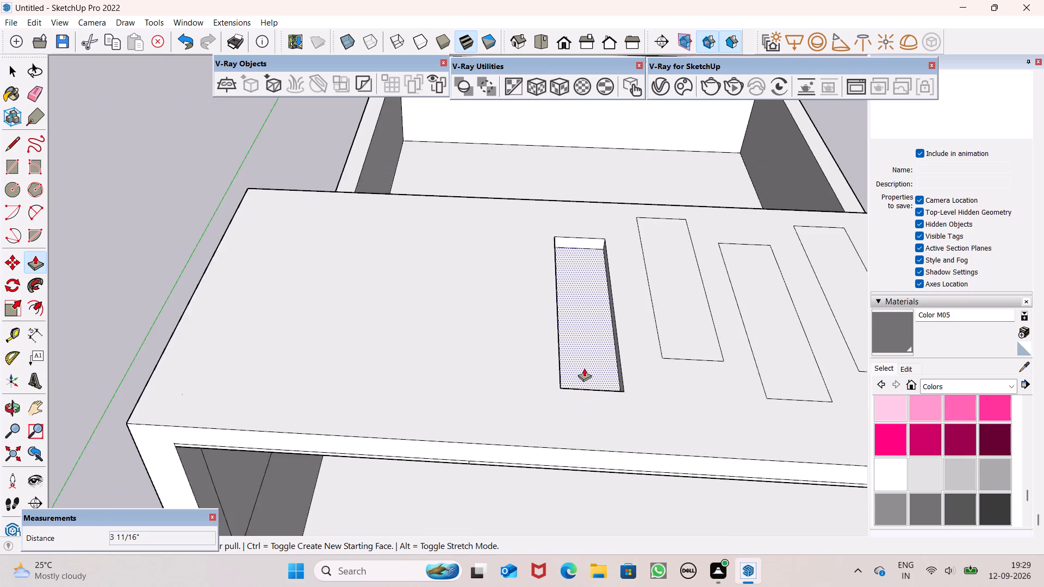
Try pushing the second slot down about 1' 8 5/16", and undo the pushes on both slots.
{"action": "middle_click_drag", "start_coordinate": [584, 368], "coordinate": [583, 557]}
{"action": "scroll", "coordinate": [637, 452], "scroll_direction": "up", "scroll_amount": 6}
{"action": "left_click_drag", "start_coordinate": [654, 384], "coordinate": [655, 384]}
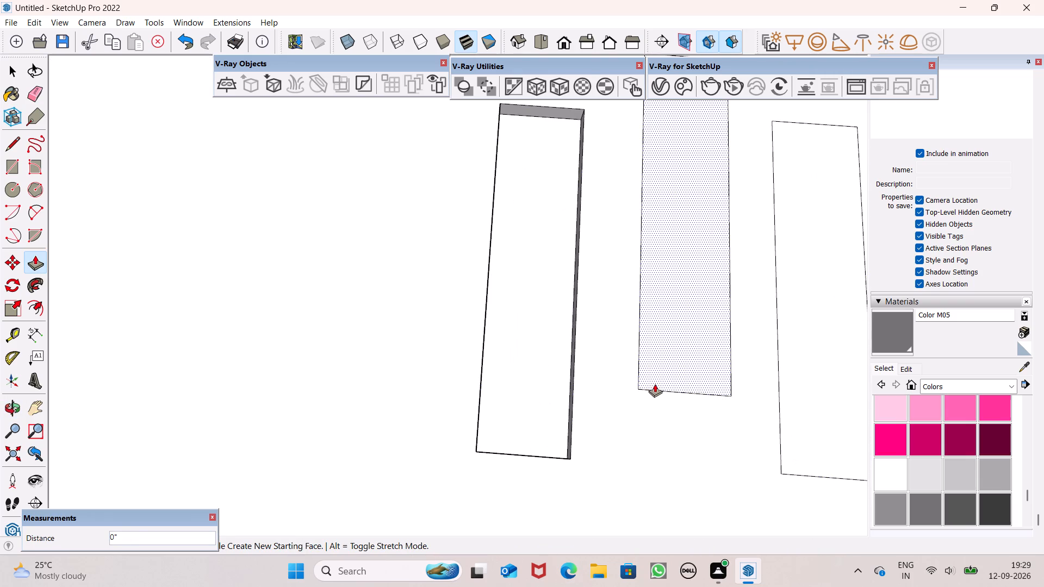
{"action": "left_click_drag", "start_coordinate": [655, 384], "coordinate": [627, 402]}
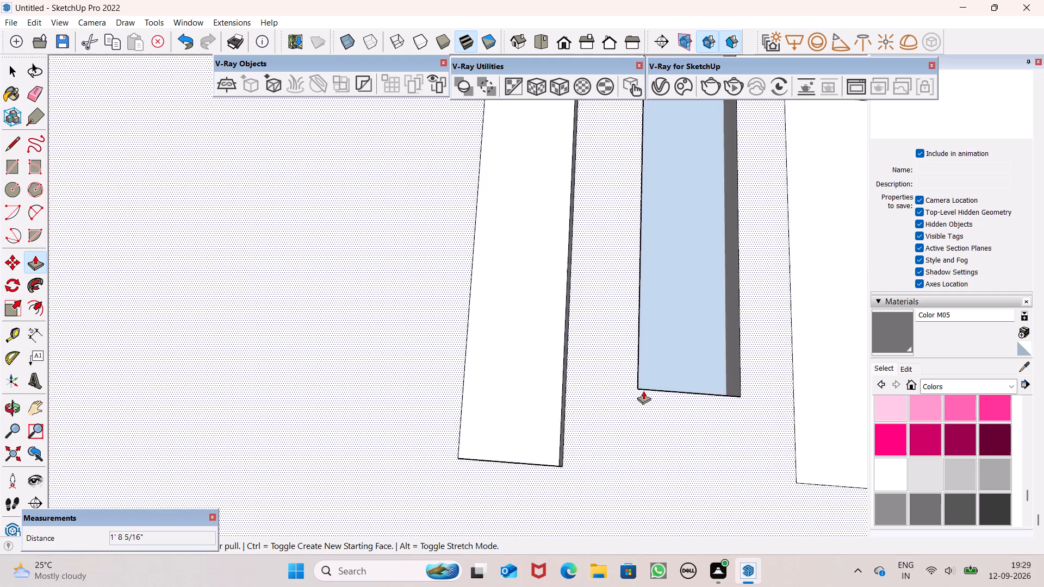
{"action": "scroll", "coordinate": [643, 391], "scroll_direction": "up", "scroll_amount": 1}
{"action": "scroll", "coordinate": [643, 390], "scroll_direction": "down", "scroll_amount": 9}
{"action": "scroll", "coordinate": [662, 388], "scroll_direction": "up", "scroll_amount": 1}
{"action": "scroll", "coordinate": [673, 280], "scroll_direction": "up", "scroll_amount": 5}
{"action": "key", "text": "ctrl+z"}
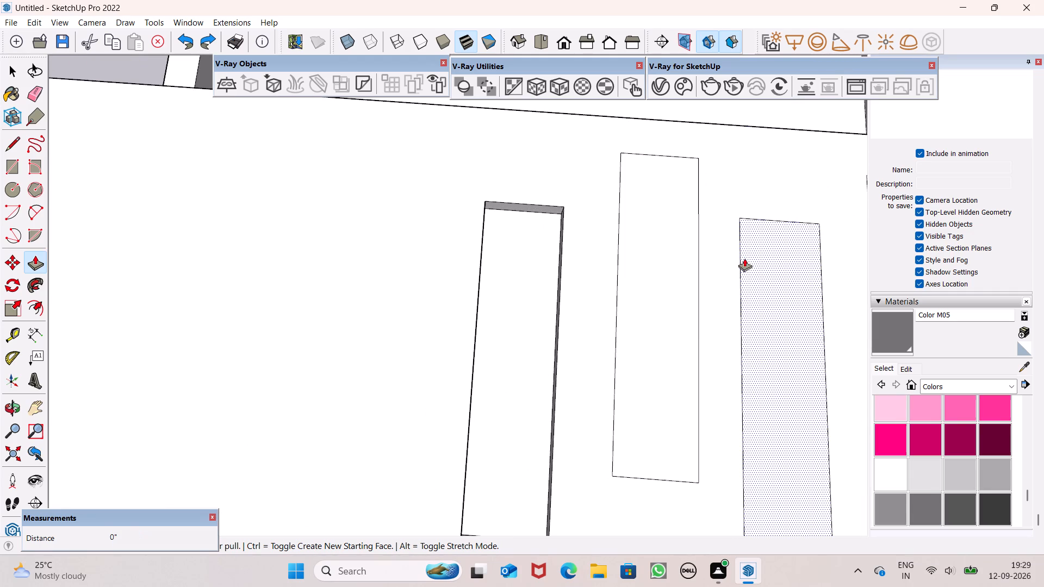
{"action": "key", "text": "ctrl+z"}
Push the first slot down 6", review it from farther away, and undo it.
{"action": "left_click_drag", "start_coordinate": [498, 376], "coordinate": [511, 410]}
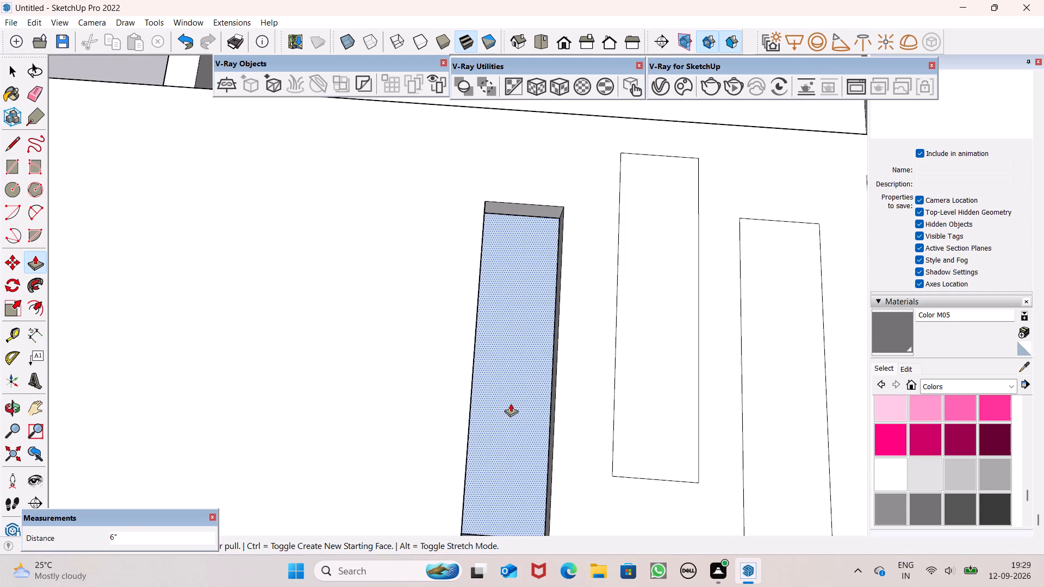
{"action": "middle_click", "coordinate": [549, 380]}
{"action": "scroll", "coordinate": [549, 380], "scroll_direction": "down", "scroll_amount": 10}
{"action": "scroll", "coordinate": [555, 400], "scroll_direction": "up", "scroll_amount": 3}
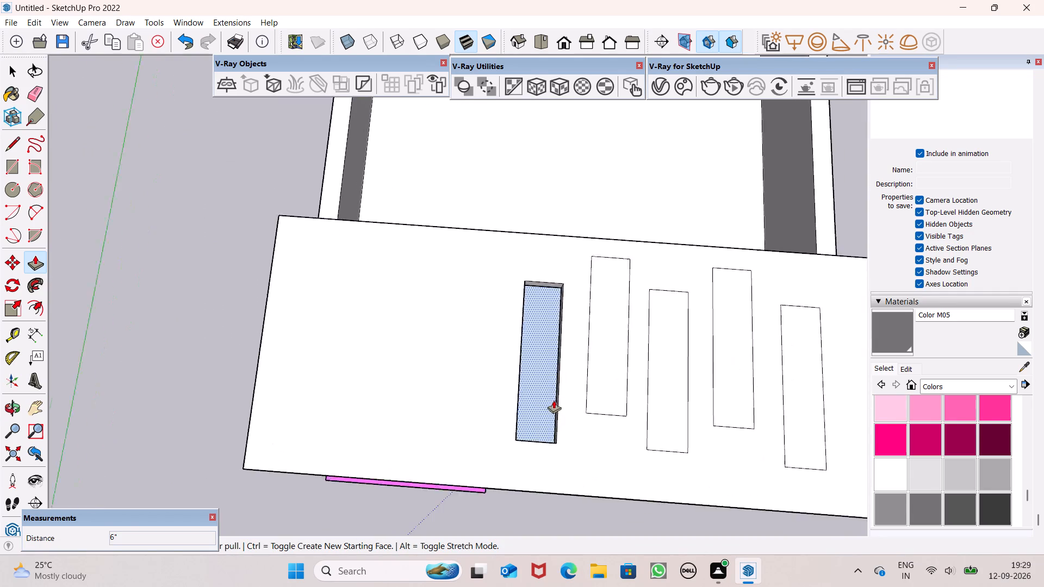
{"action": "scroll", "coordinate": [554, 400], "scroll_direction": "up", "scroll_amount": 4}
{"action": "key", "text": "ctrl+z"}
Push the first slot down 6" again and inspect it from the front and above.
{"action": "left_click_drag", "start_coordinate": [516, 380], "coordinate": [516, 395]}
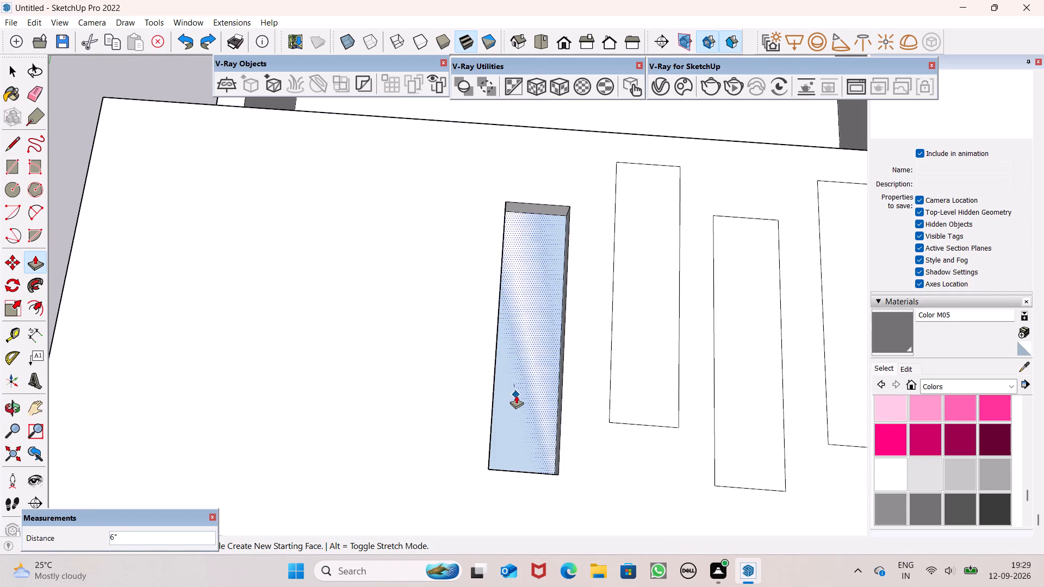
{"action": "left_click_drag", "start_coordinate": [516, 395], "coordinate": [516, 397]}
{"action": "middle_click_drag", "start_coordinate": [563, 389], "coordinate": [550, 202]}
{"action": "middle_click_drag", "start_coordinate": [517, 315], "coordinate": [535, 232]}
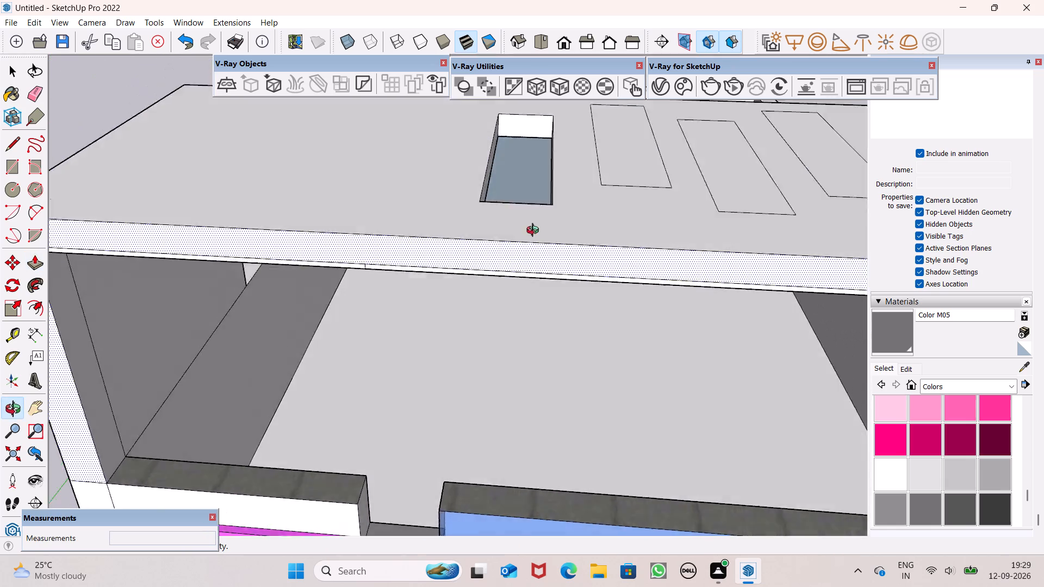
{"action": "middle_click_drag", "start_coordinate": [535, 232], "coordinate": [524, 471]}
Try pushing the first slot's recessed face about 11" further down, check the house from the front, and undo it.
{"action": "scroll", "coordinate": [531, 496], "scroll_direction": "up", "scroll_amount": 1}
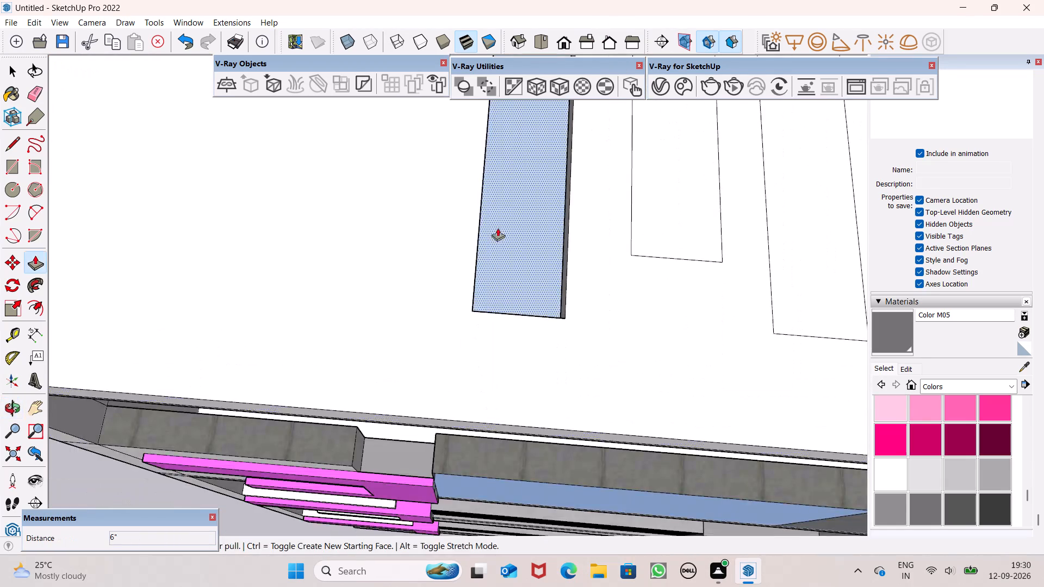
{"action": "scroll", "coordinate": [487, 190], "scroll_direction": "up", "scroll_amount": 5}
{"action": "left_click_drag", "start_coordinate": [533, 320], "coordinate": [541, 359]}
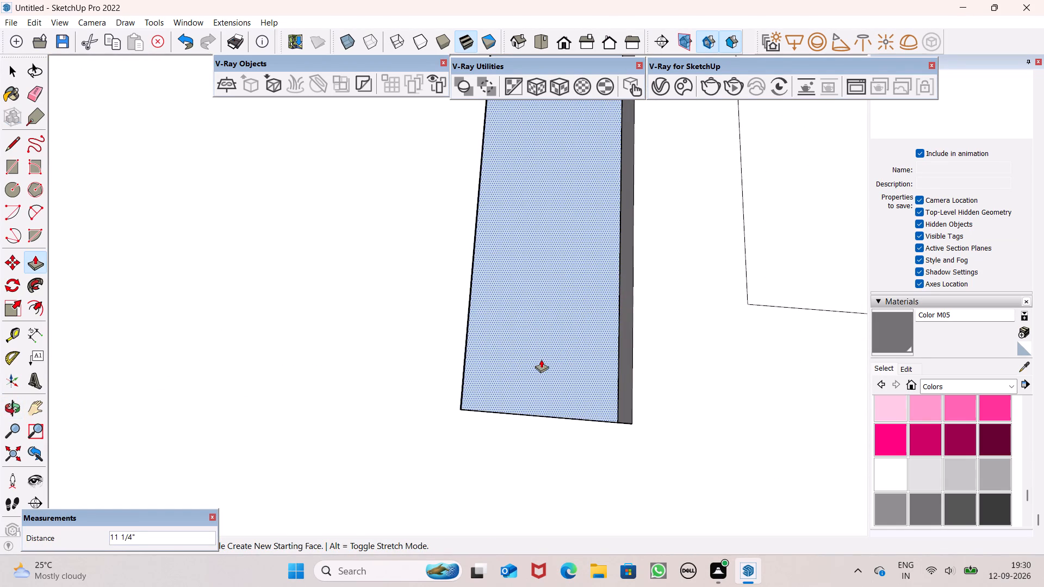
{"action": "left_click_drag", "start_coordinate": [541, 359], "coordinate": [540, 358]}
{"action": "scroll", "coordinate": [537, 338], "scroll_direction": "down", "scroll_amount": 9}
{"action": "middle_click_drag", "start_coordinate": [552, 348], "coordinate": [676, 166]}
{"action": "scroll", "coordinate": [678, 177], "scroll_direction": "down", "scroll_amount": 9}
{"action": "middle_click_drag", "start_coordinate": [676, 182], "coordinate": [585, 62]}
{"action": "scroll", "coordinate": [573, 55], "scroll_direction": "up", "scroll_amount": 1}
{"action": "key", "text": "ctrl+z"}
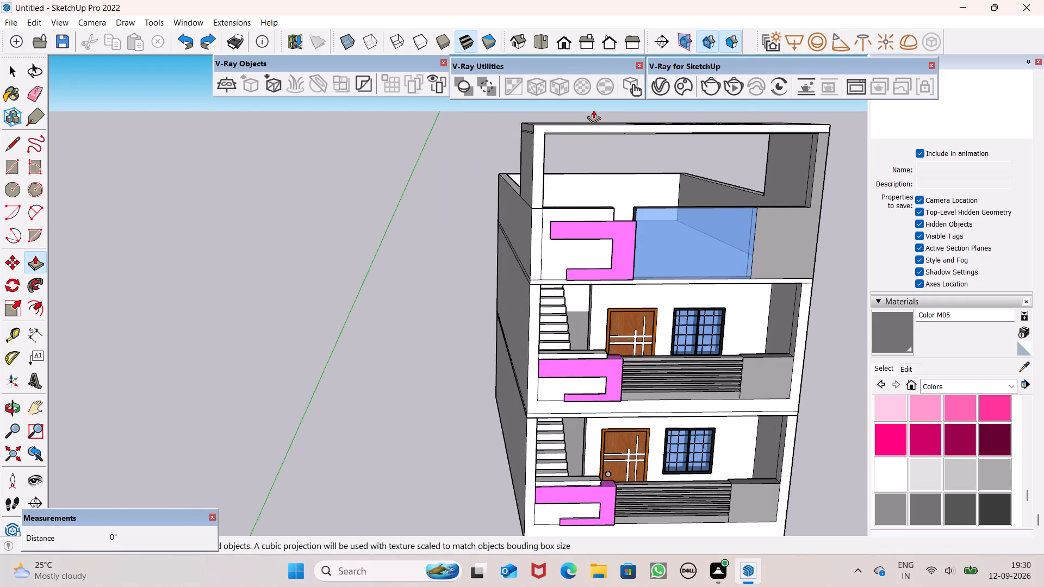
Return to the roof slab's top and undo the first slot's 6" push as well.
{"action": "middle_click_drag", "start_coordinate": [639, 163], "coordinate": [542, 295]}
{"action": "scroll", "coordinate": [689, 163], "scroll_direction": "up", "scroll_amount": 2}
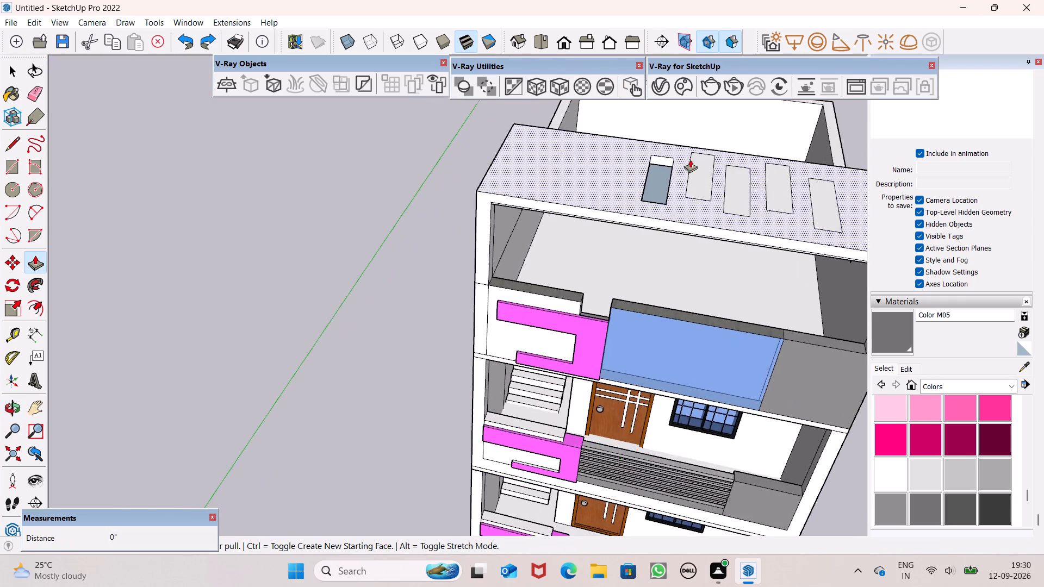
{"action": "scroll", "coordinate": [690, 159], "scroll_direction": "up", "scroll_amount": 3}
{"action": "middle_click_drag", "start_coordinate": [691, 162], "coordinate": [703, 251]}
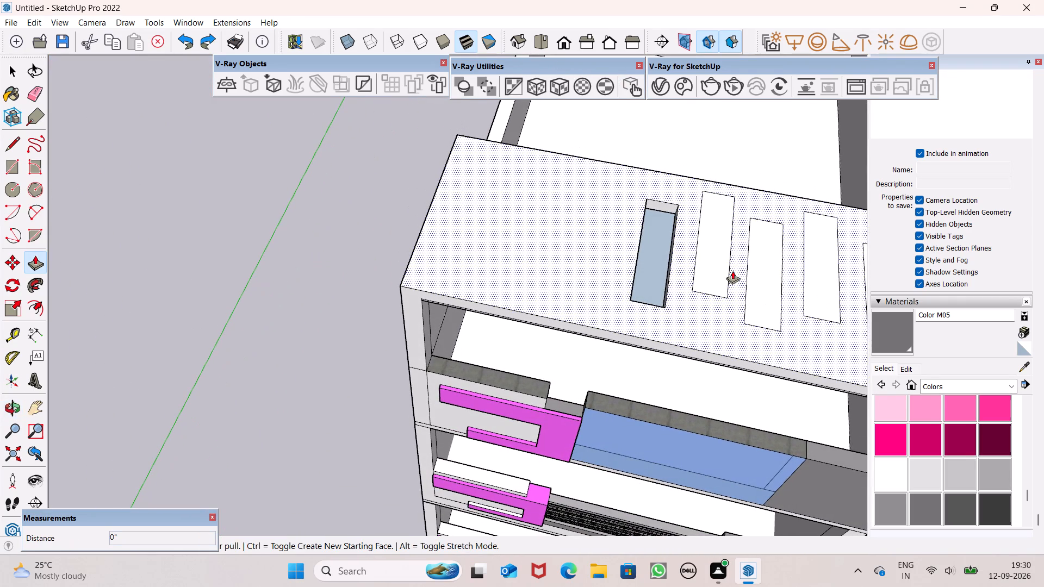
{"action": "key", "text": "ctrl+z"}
Push the first and second slots 6" down through the roof slab and check the openings from the front.
{"action": "left_click_drag", "start_coordinate": [656, 260], "coordinate": [660, 272]}
{"action": "left_click_drag", "start_coordinate": [709, 255], "coordinate": [715, 267]}
{"action": "scroll", "coordinate": [741, 243], "scroll_direction": "down", "scroll_amount": 7}
{"action": "middle_click_drag", "start_coordinate": [733, 248], "coordinate": [747, 25]}
{"action": "scroll", "coordinate": [731, 248], "scroll_direction": "up", "scroll_amount": 1}
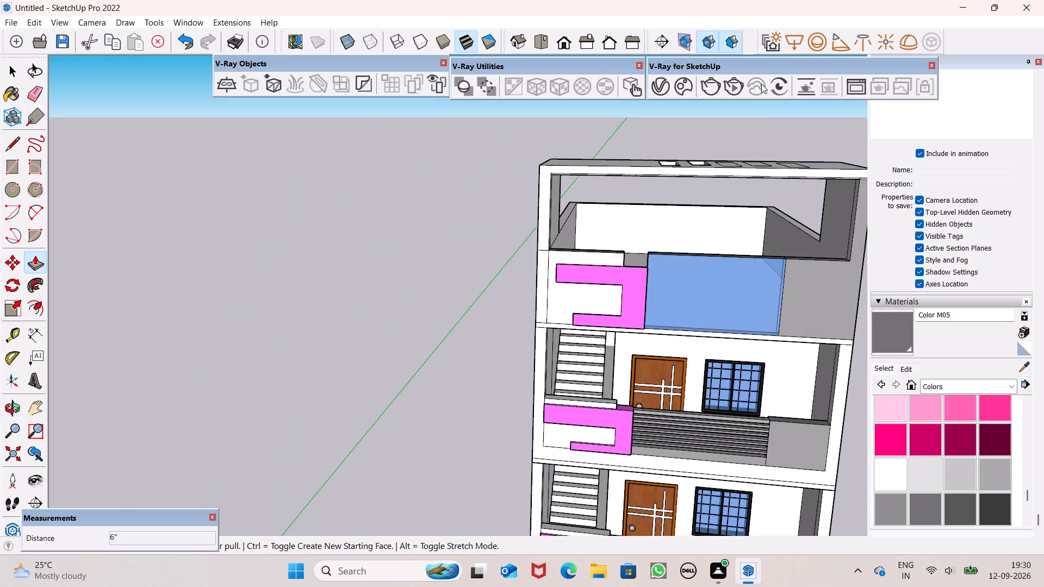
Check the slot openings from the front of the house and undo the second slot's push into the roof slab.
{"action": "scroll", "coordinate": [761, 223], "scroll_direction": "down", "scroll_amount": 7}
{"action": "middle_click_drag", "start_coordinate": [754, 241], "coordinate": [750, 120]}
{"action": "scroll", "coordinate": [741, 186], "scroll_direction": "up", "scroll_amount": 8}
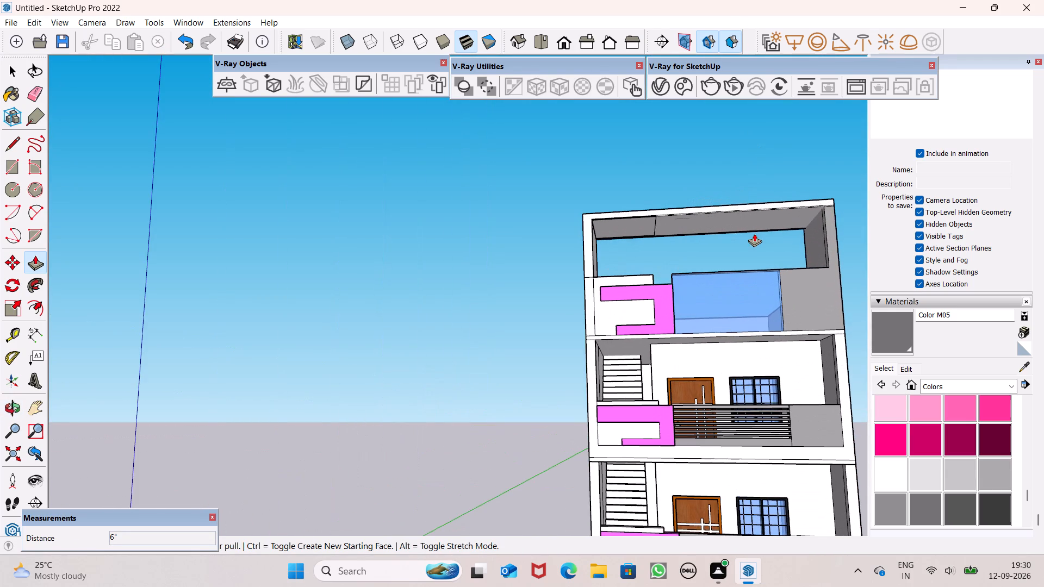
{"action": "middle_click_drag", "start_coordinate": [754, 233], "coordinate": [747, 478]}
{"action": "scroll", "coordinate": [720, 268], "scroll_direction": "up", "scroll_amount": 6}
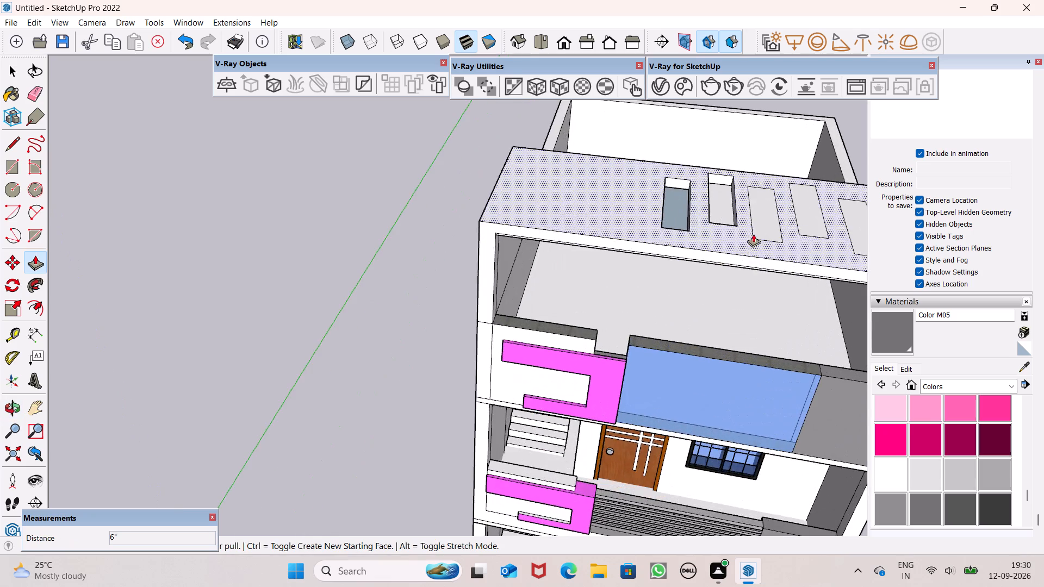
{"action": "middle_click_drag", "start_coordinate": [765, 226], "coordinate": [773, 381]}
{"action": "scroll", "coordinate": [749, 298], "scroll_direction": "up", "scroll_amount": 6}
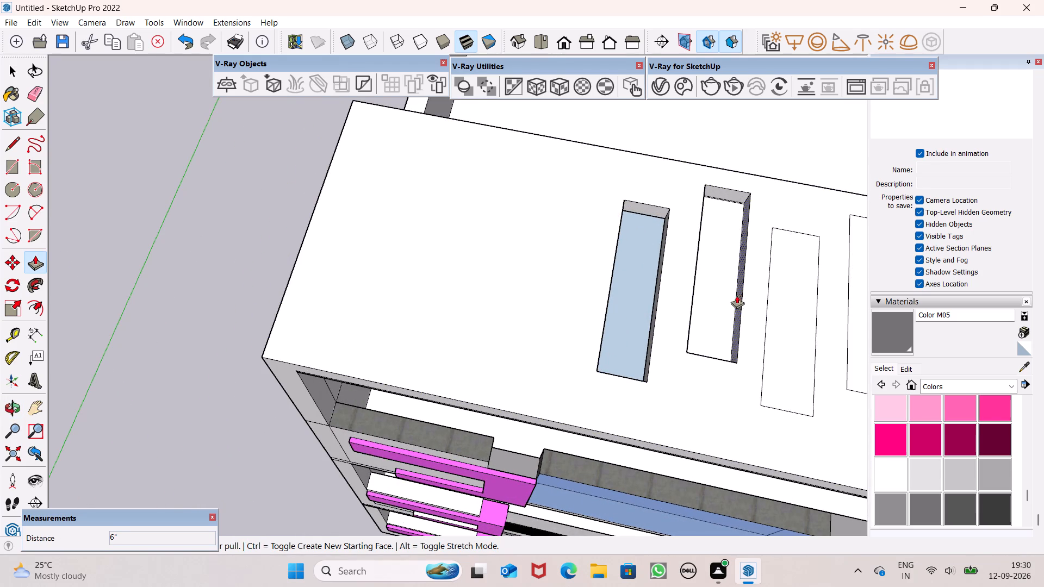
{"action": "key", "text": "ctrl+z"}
Push the second, third, fourth and fifth slots down into the front roof slab, with the third slot 6" deep.
{"action": "left_click_drag", "start_coordinate": [729, 296], "coordinate": [737, 330]}
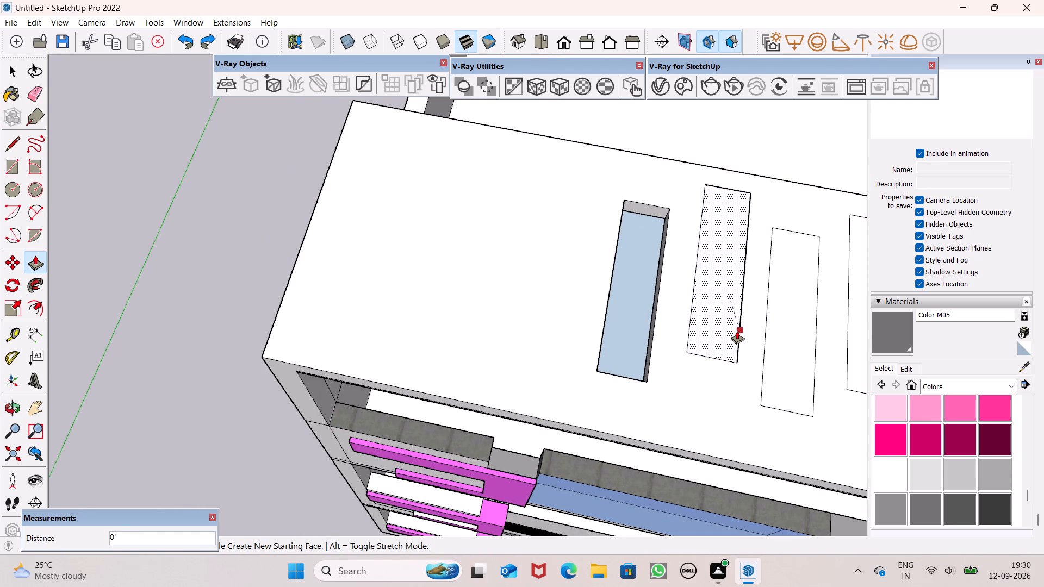
{"action": "left_click_drag", "start_coordinate": [737, 330], "coordinate": [725, 329]}
{"action": "left_click_drag", "start_coordinate": [790, 322], "coordinate": [787, 341]}
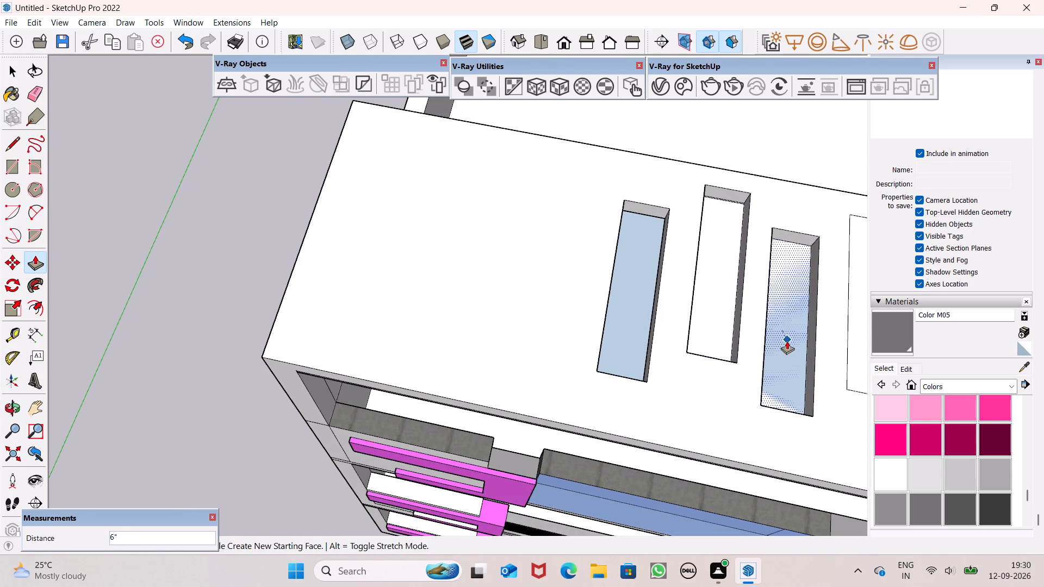
{"action": "left_click_drag", "start_coordinate": [787, 341], "coordinate": [784, 341]}
{"action": "scroll", "coordinate": [741, 310], "scroll_direction": "down", "scroll_amount": 8}
{"action": "scroll", "coordinate": [808, 316], "scroll_direction": "up", "scroll_amount": 4}
{"action": "left_click_drag", "start_coordinate": [805, 316], "coordinate": [805, 319]}
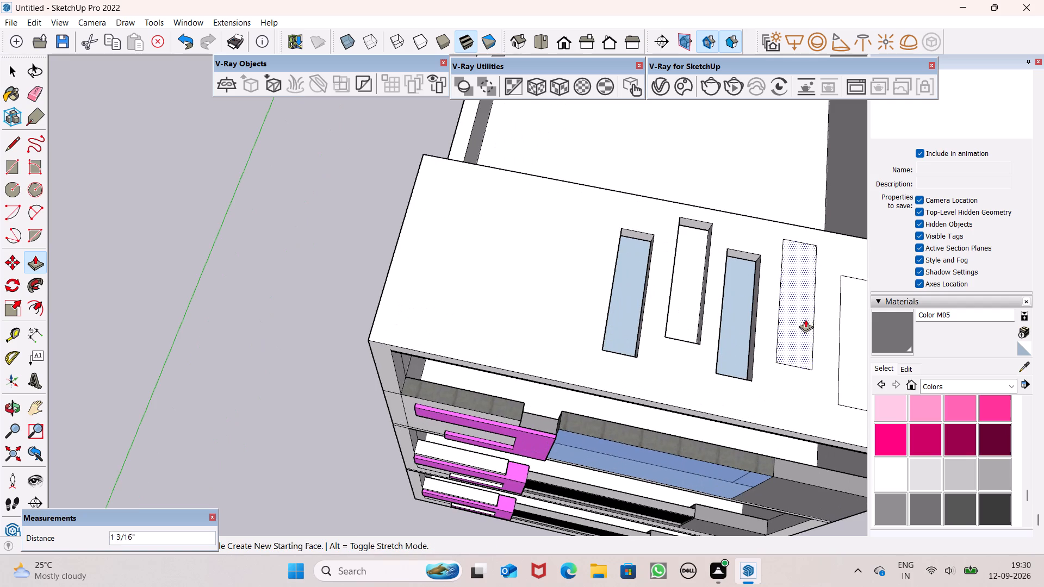
{"action": "left_click_drag", "start_coordinate": [805, 319], "coordinate": [805, 330]}
{"action": "scroll", "coordinate": [751, 307], "scroll_direction": "down", "scroll_amount": 7}
{"action": "left_click_drag", "start_coordinate": [805, 317], "coordinate": [806, 317]}
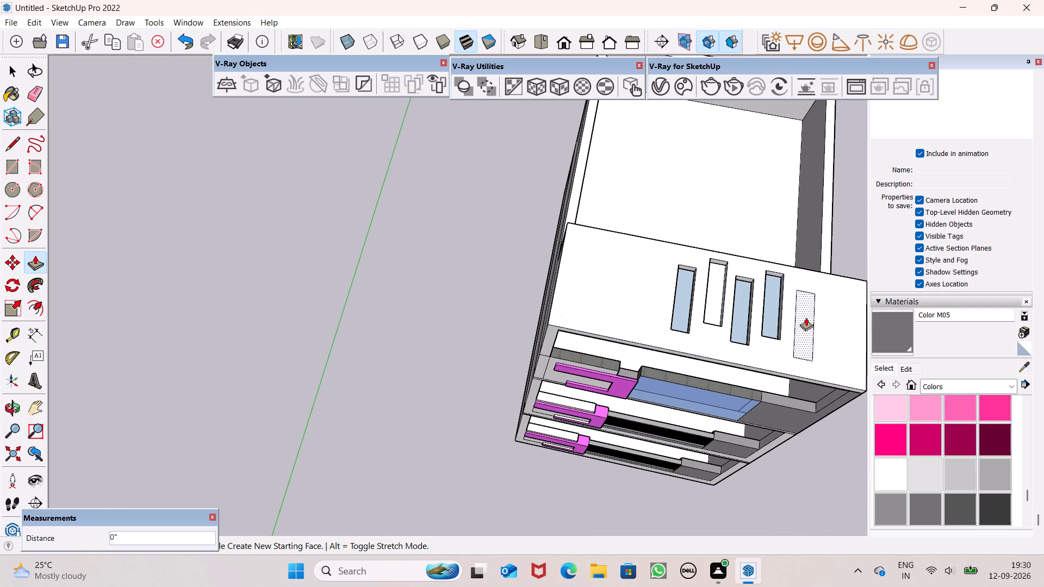
{"action": "left_click_drag", "start_coordinate": [806, 317], "coordinate": [808, 327]}
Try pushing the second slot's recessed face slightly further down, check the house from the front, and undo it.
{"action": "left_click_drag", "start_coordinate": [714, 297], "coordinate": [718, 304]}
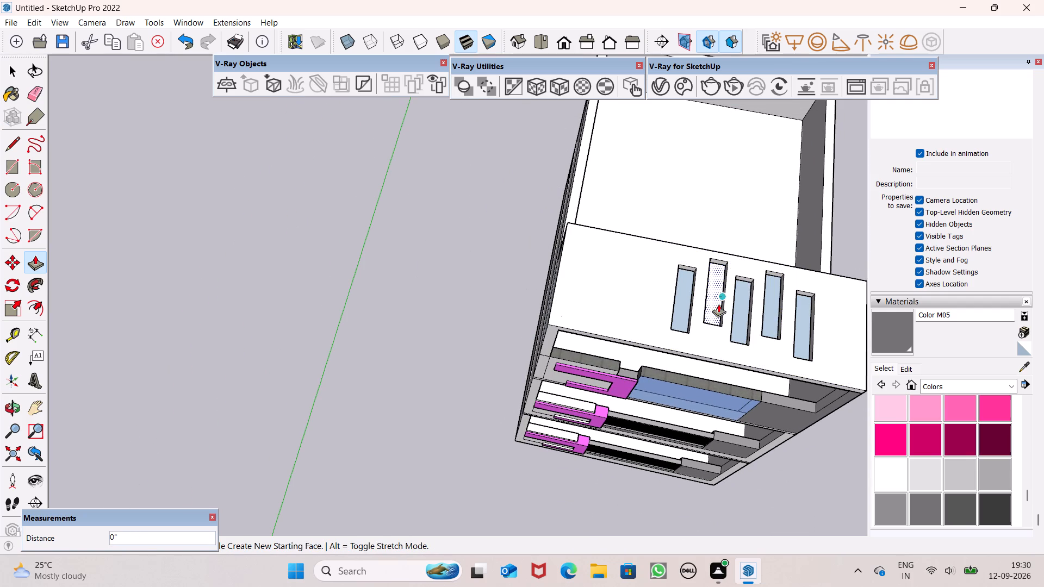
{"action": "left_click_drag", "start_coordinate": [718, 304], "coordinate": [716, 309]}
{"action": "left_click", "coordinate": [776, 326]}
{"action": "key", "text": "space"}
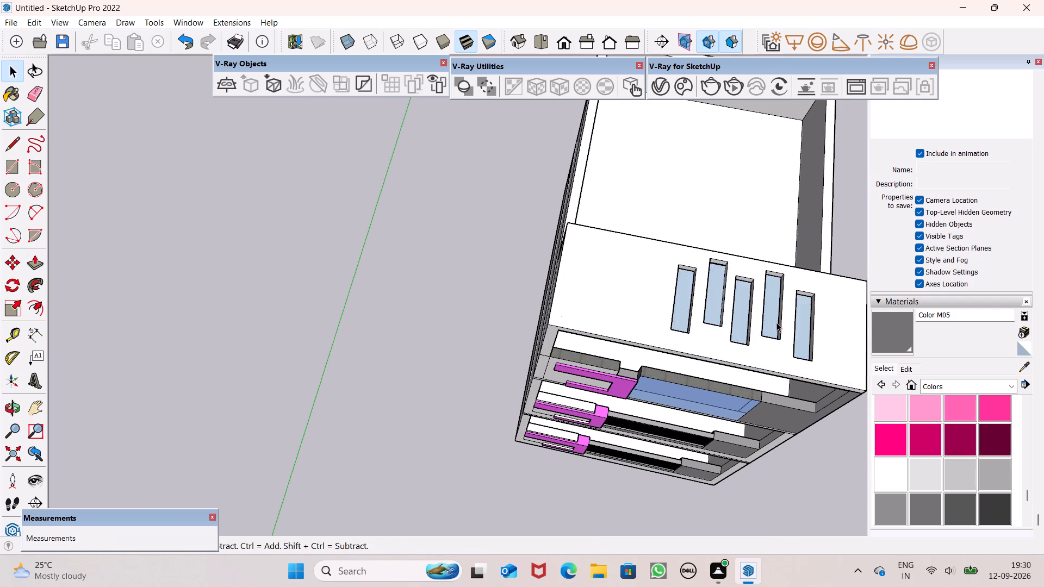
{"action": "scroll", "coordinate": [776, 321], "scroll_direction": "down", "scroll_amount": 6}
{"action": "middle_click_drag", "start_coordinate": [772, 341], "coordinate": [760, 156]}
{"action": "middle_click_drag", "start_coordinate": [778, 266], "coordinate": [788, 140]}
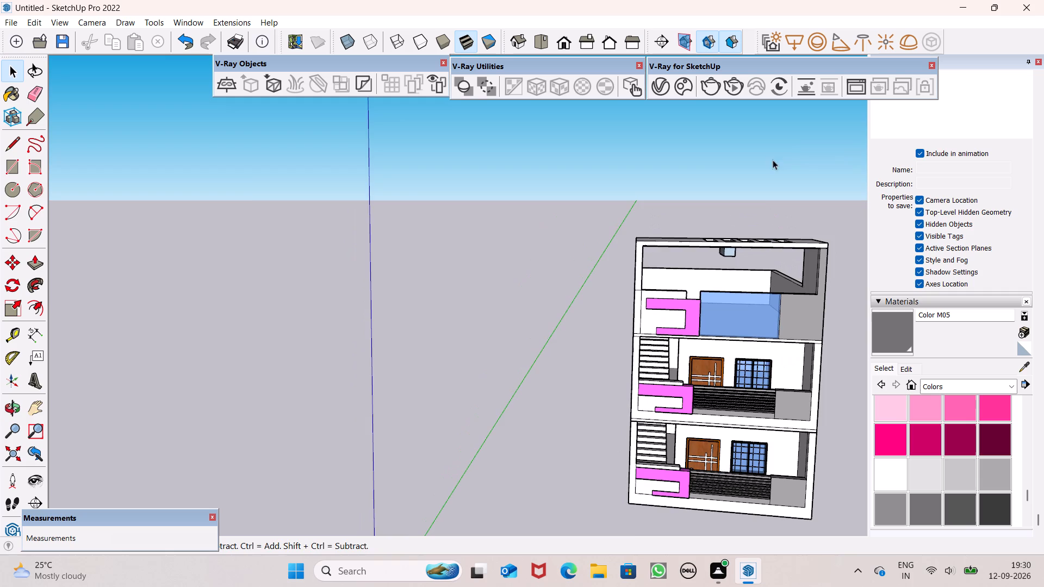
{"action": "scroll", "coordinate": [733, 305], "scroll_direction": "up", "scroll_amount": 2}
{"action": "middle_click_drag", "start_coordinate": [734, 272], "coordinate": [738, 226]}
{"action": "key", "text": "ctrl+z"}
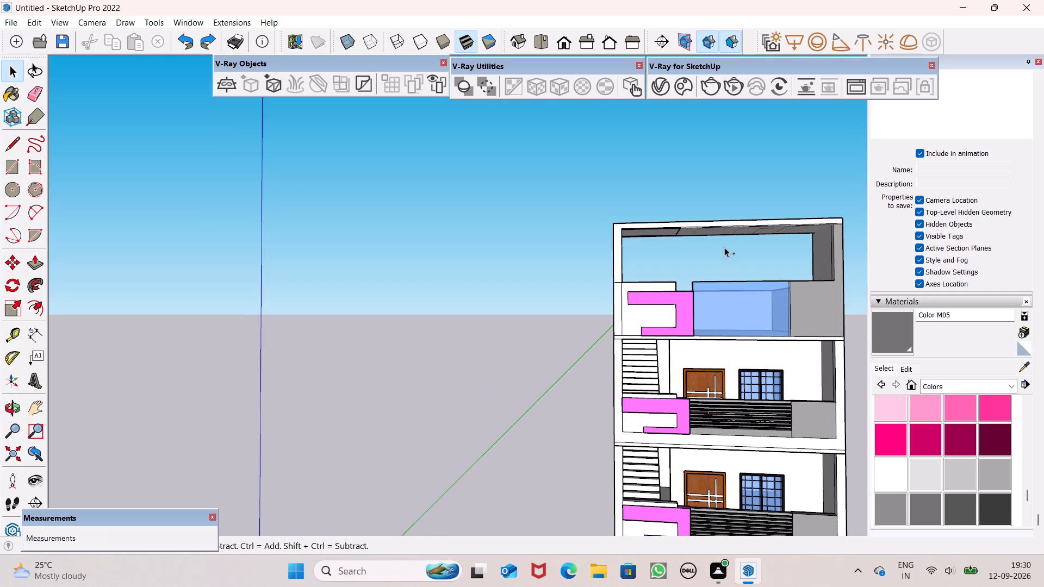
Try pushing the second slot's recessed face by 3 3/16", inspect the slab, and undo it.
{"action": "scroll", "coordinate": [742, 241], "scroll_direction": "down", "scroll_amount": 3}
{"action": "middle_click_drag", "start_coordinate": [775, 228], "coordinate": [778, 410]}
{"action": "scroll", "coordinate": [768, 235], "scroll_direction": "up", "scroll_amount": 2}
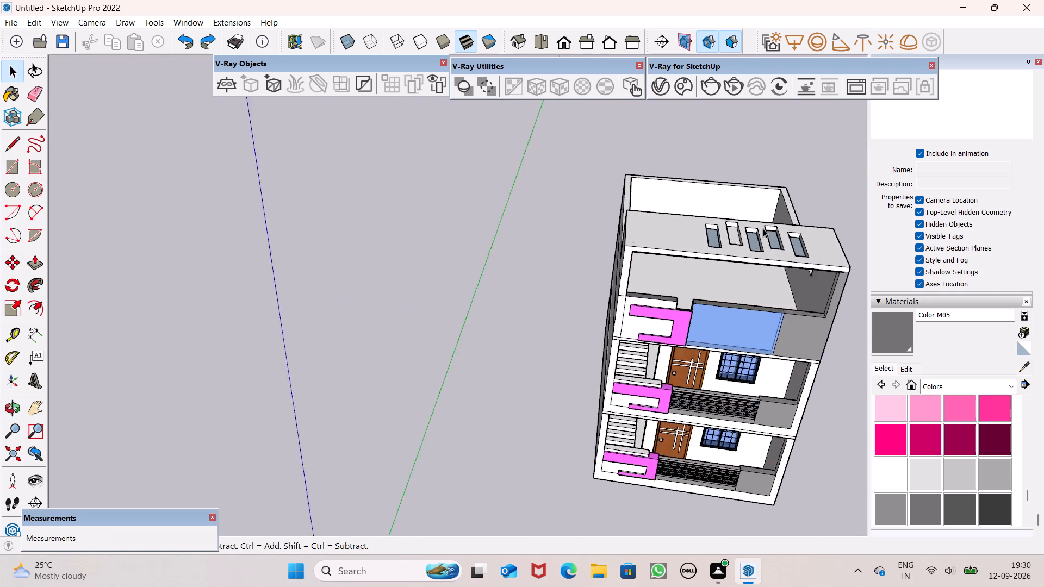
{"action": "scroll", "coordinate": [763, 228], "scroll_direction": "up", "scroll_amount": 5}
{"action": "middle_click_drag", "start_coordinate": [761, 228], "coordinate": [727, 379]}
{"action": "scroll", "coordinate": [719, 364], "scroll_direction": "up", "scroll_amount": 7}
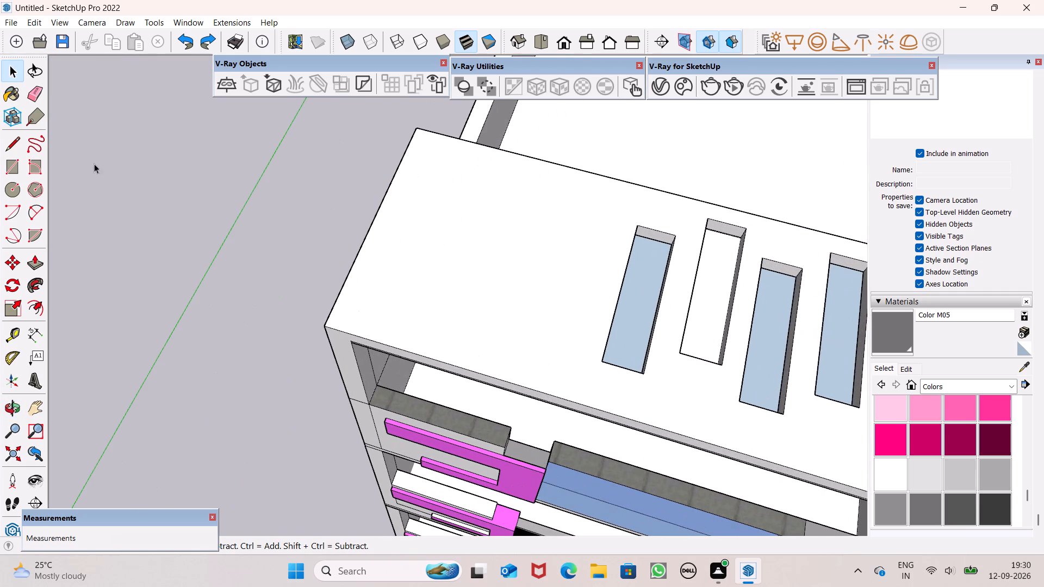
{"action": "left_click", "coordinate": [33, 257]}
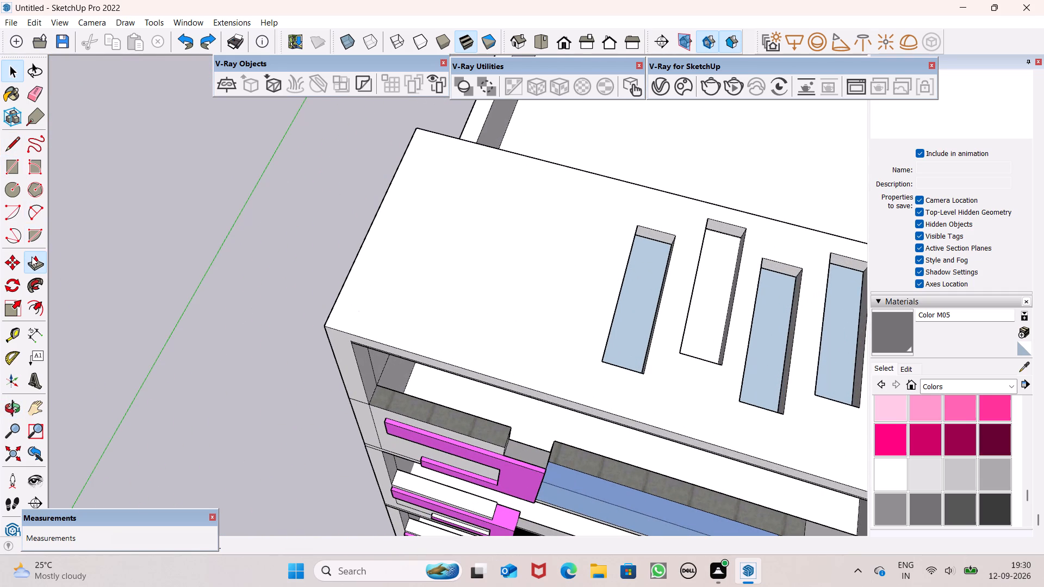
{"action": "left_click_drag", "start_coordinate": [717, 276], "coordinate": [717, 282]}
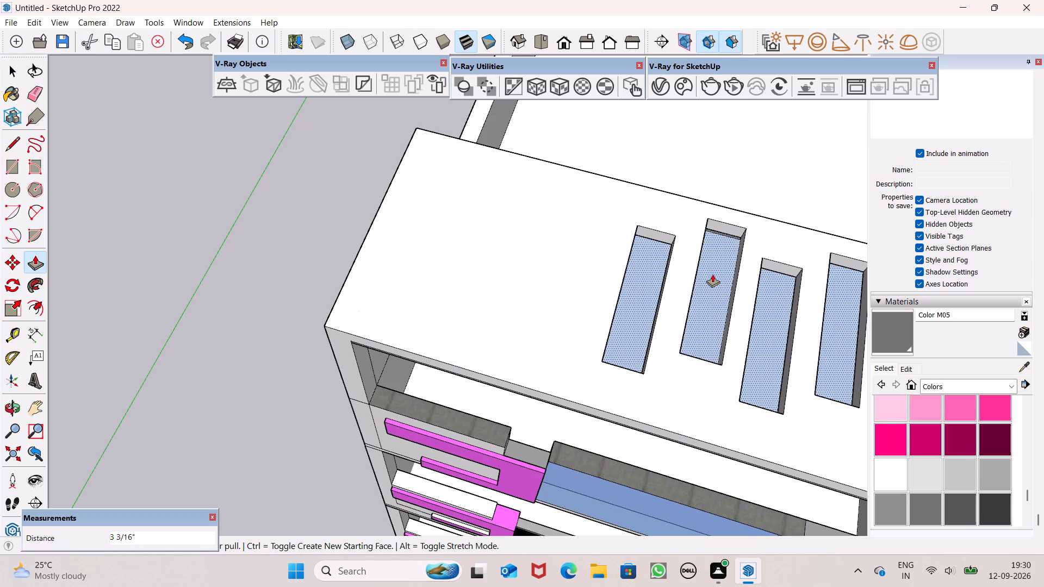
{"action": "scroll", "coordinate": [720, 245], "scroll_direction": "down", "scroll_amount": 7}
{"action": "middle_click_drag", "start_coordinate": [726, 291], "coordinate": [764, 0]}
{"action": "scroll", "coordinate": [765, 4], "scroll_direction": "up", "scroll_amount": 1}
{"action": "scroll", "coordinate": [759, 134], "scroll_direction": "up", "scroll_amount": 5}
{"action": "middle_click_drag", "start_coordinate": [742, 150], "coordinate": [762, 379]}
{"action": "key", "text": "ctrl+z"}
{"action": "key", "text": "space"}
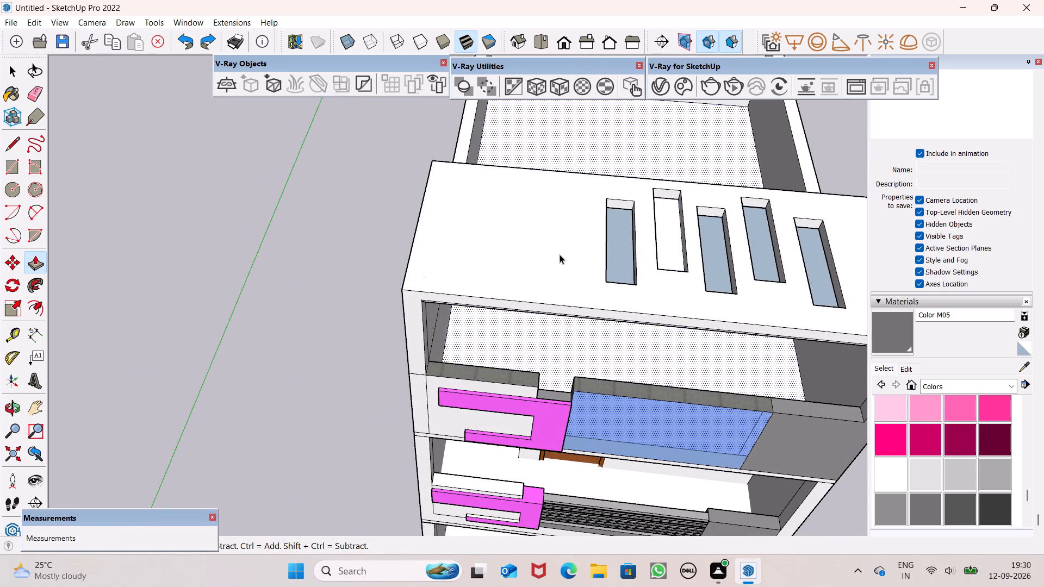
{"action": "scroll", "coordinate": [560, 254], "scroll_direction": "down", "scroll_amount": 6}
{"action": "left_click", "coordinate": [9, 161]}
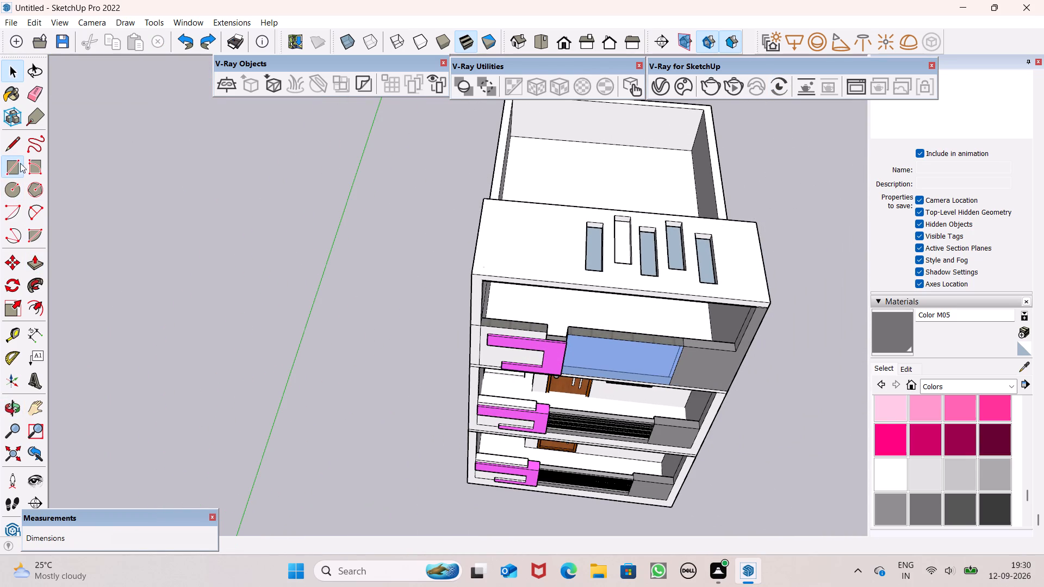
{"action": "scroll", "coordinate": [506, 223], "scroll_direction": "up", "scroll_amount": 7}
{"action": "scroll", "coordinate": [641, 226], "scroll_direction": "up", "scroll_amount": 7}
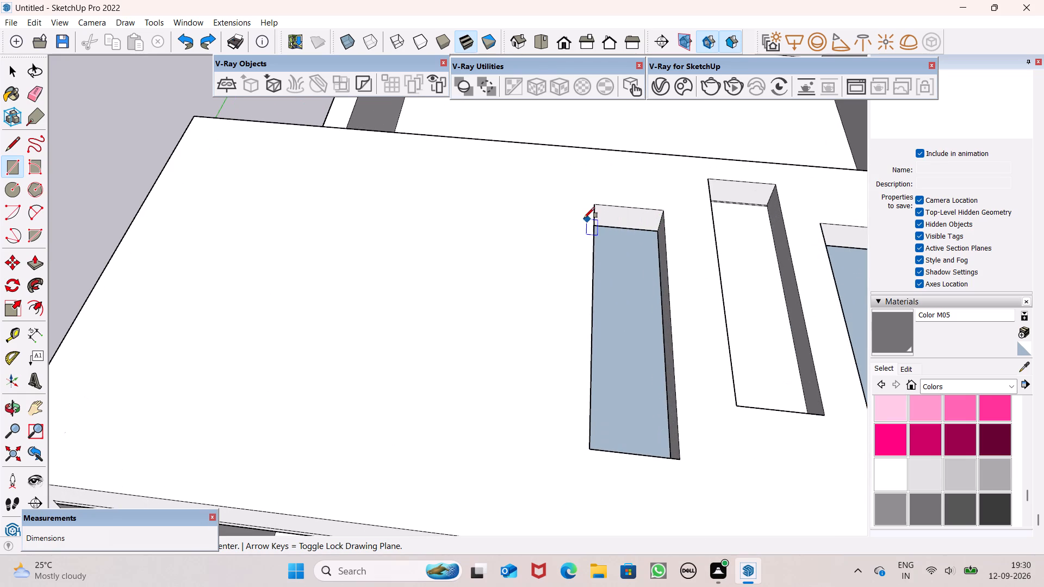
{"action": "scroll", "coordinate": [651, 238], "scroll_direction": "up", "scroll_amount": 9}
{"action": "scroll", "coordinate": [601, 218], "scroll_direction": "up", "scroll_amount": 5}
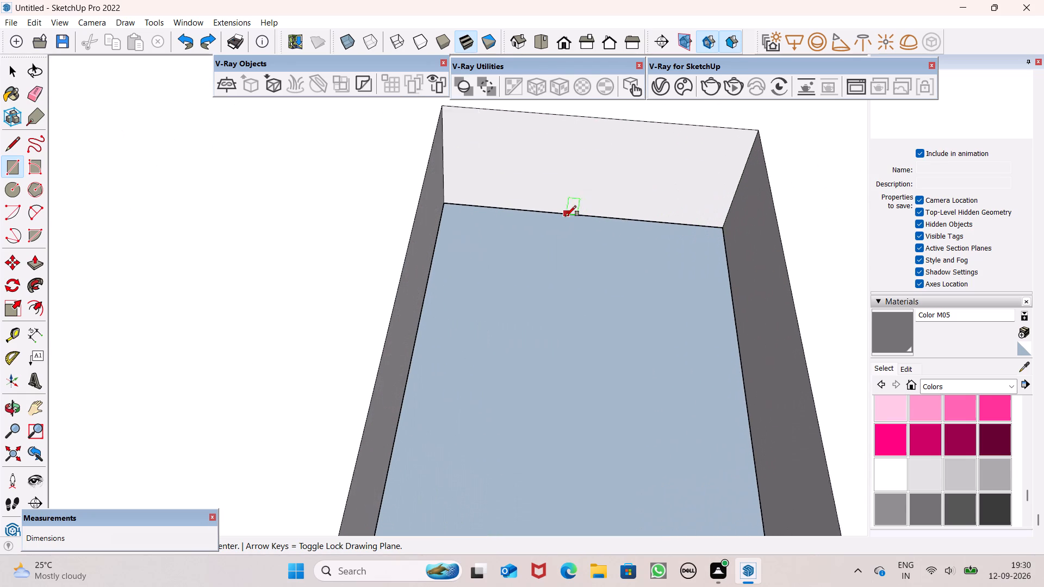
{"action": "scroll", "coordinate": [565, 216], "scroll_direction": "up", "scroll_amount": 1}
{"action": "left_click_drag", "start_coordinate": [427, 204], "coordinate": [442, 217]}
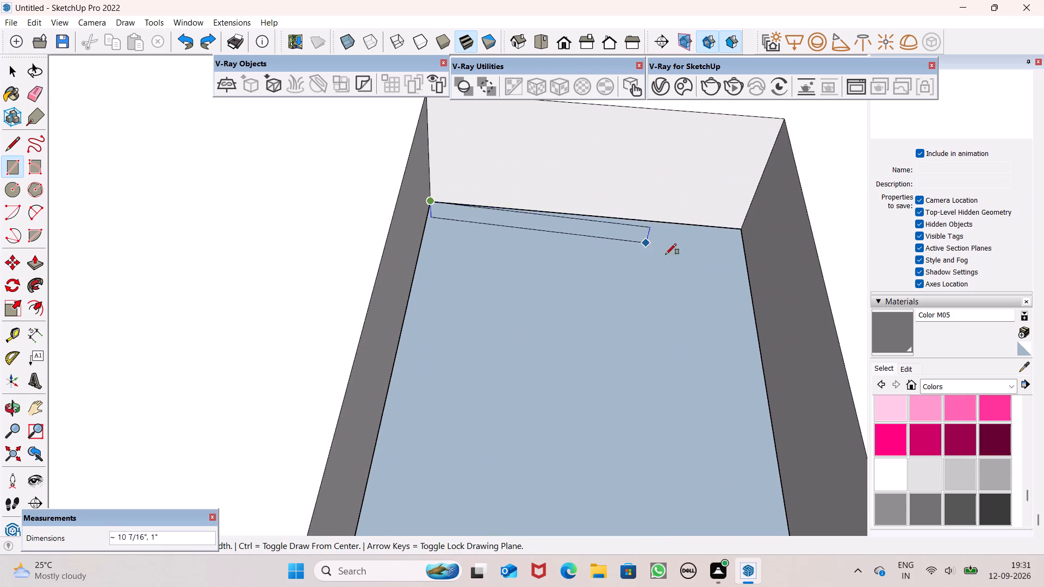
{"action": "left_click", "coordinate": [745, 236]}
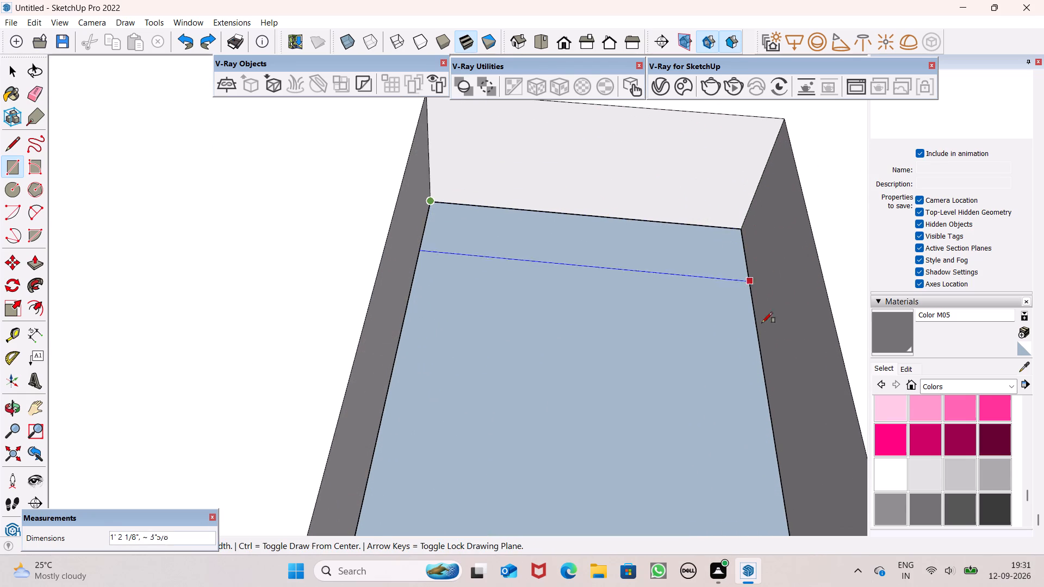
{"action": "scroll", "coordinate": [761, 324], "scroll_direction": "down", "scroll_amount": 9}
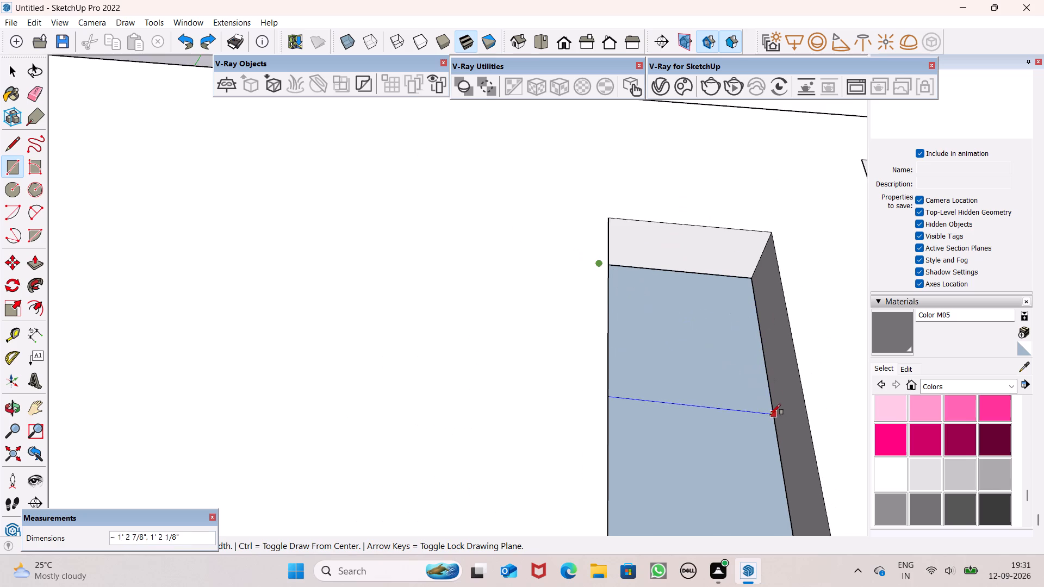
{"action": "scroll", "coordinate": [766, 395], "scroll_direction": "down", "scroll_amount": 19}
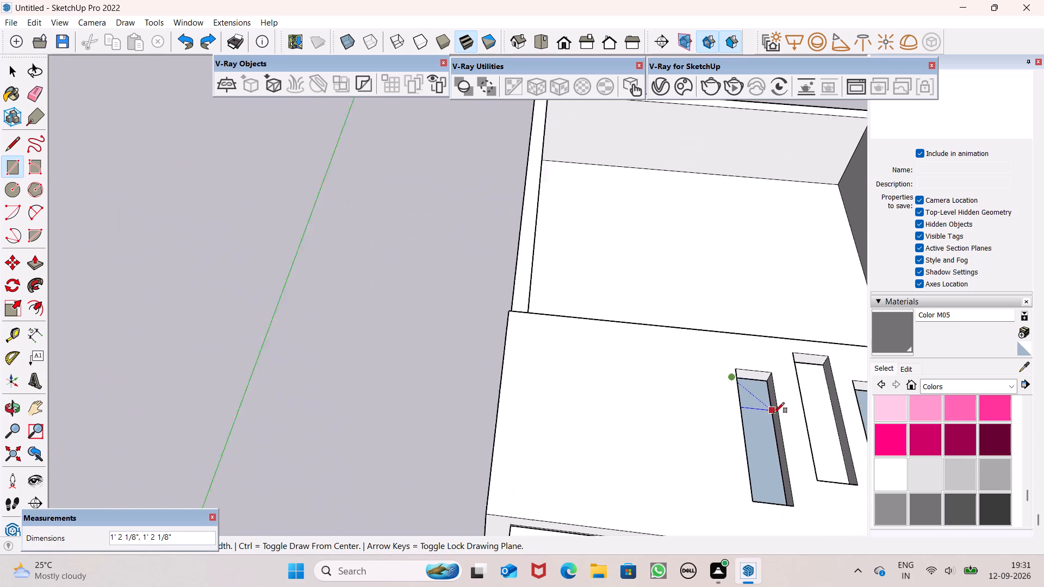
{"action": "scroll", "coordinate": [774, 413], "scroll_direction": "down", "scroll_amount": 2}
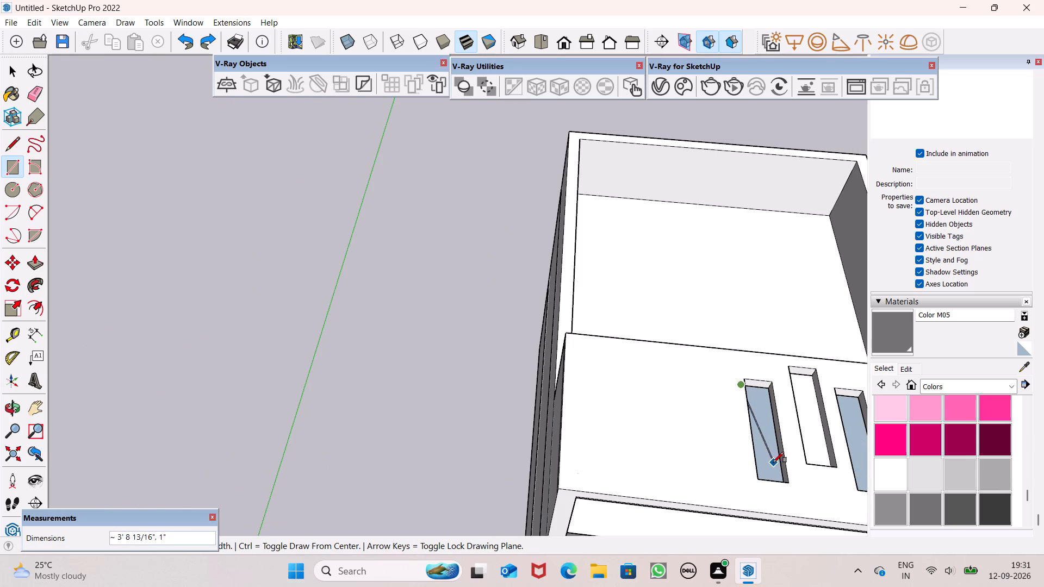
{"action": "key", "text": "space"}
Examine the roof slab's underside and the slot outlines from the front and below the house.
{"action": "scroll", "coordinate": [713, 405], "scroll_direction": "down", "scroll_amount": 15}
{"action": "middle_click_drag", "start_coordinate": [724, 411], "coordinate": [694, 251]}
{"action": "scroll", "coordinate": [705, 354], "scroll_direction": "up", "scroll_amount": 1}
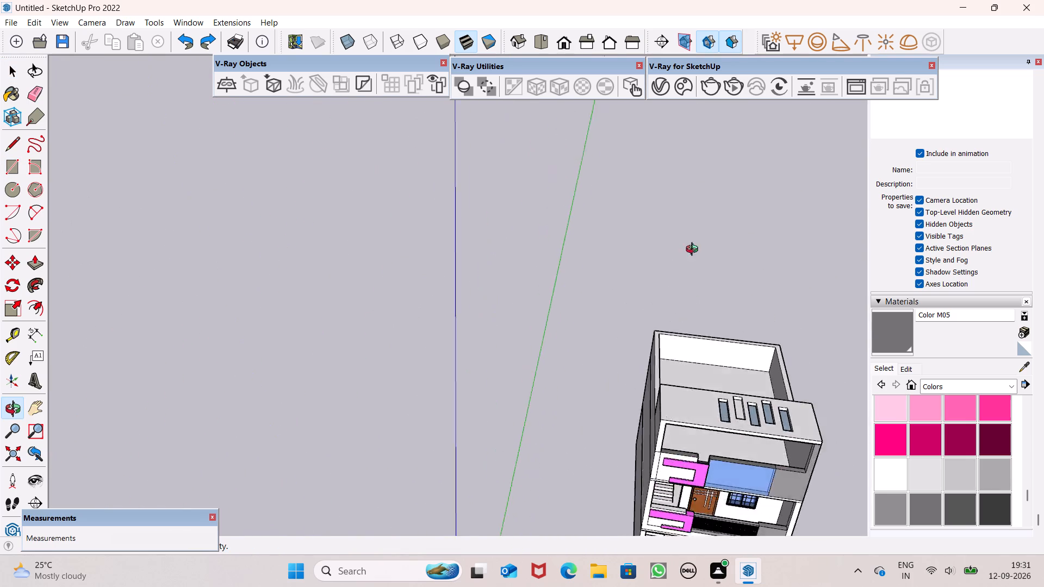
{"action": "middle_click_drag", "start_coordinate": [694, 251], "coordinate": [708, 77]}
{"action": "scroll", "coordinate": [790, 280], "scroll_direction": "down", "scroll_amount": 5}
{"action": "middle_click_drag", "start_coordinate": [802, 314], "coordinate": [669, 229]}
{"action": "scroll", "coordinate": [857, 170], "scroll_direction": "up", "scroll_amount": 7}
{"action": "scroll", "coordinate": [819, 194], "scroll_direction": "up", "scroll_amount": 8}
{"action": "scroll", "coordinate": [717, 233], "scroll_direction": "down", "scroll_amount": 8}
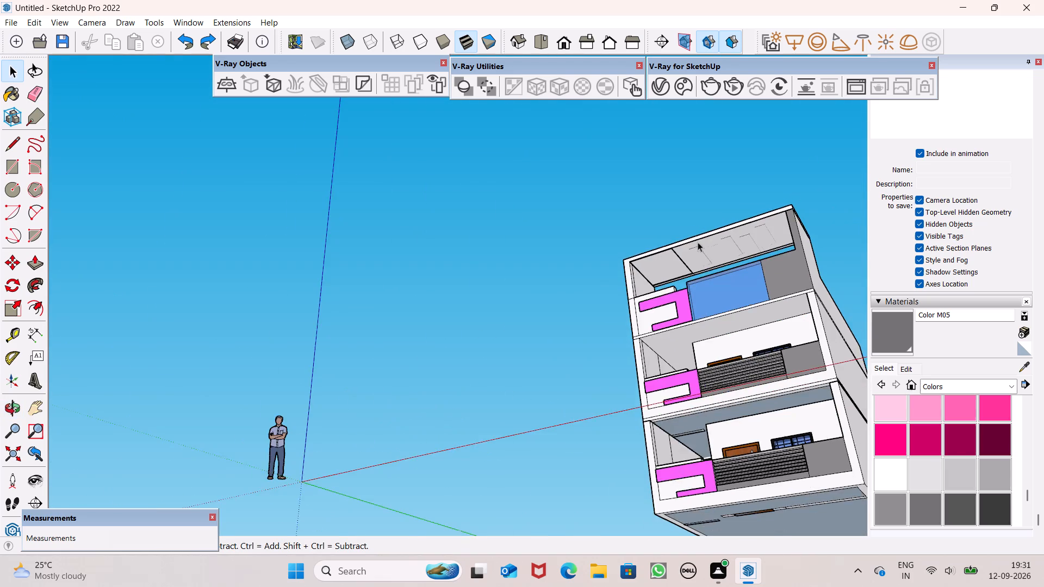
{"action": "scroll", "coordinate": [706, 245], "scroll_direction": "down", "scroll_amount": 4}
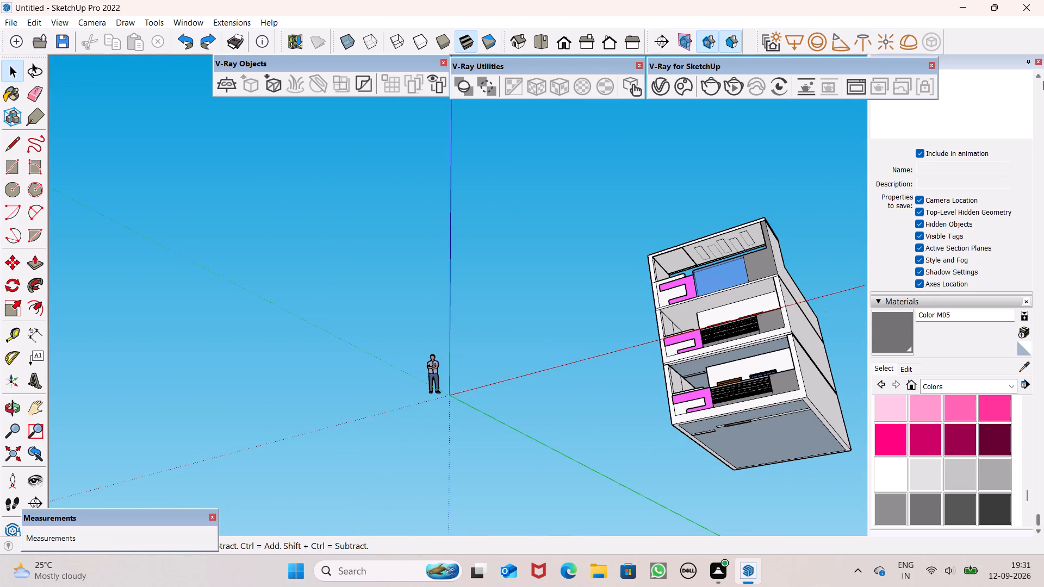
{"action": "scroll", "coordinate": [838, 213], "scroll_direction": "down", "scroll_amount": 5}
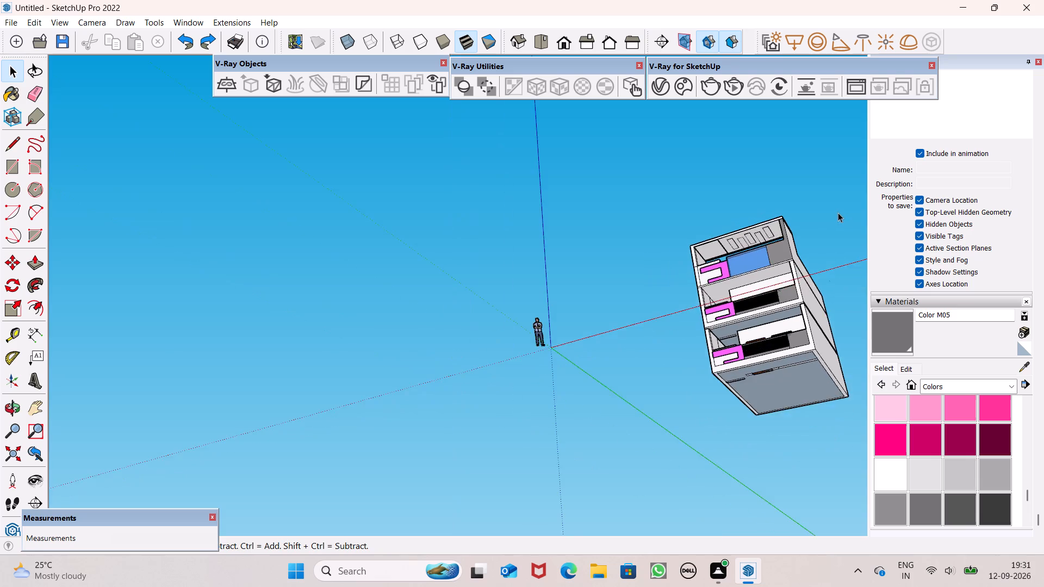
{"action": "middle_click_drag", "start_coordinate": [838, 213], "coordinate": [799, 242]}
{"action": "scroll", "coordinate": [756, 225], "scroll_direction": "up", "scroll_amount": 10}
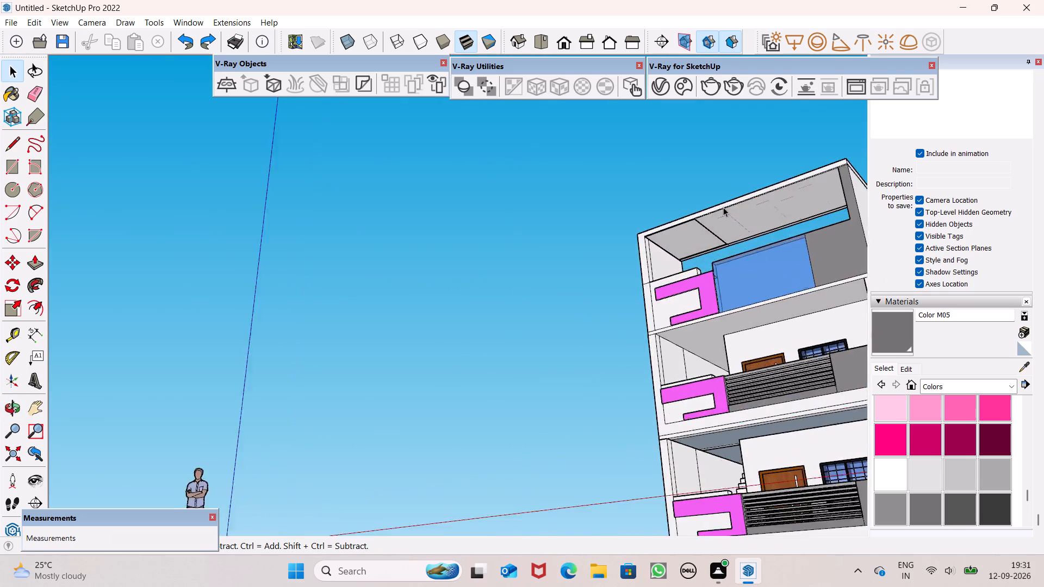
{"action": "scroll", "coordinate": [723, 207], "scroll_direction": "up", "scroll_amount": 6}
{"action": "scroll", "coordinate": [721, 253], "scroll_direction": "down", "scroll_amount": 16}
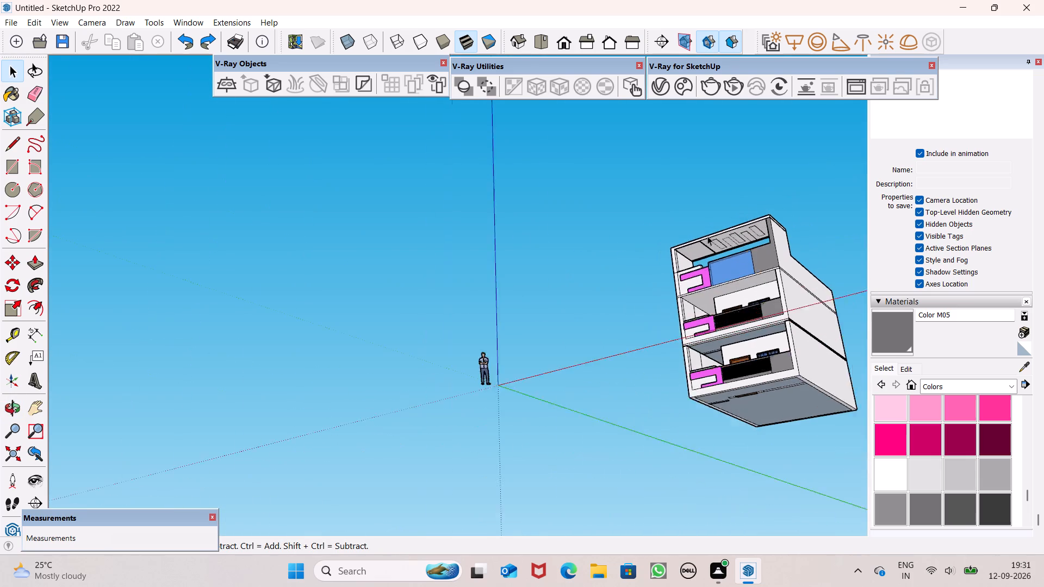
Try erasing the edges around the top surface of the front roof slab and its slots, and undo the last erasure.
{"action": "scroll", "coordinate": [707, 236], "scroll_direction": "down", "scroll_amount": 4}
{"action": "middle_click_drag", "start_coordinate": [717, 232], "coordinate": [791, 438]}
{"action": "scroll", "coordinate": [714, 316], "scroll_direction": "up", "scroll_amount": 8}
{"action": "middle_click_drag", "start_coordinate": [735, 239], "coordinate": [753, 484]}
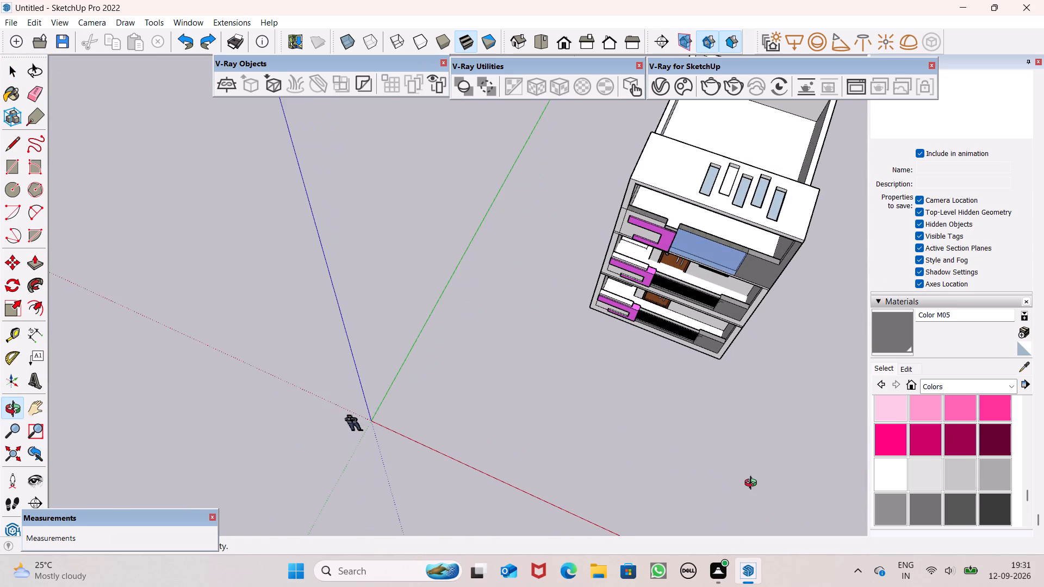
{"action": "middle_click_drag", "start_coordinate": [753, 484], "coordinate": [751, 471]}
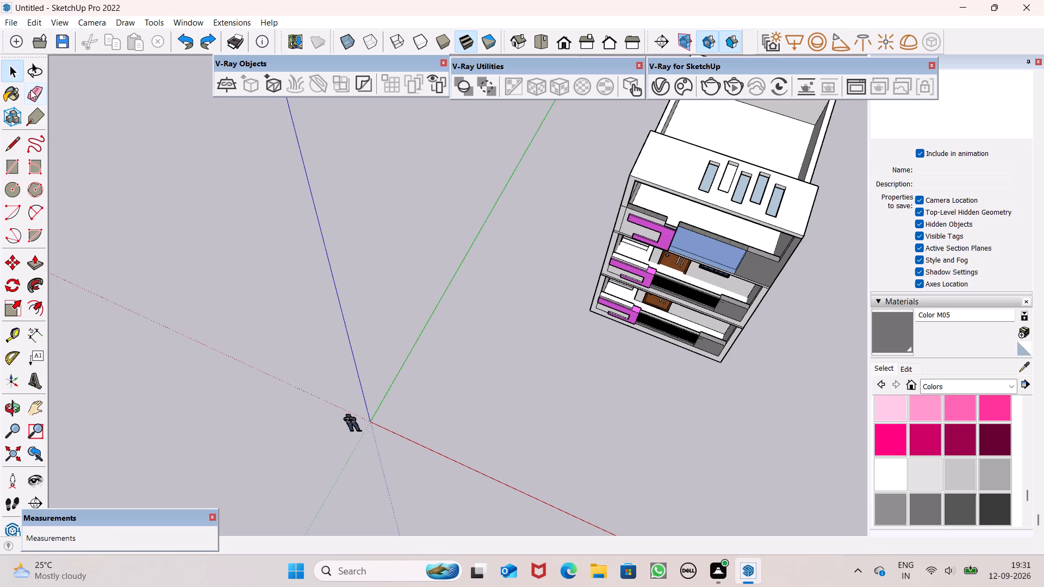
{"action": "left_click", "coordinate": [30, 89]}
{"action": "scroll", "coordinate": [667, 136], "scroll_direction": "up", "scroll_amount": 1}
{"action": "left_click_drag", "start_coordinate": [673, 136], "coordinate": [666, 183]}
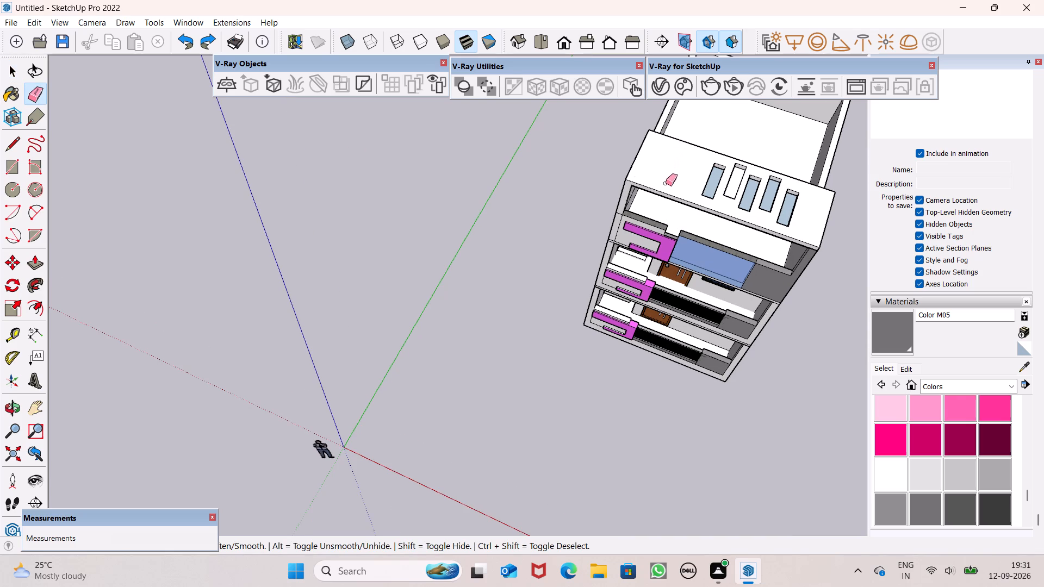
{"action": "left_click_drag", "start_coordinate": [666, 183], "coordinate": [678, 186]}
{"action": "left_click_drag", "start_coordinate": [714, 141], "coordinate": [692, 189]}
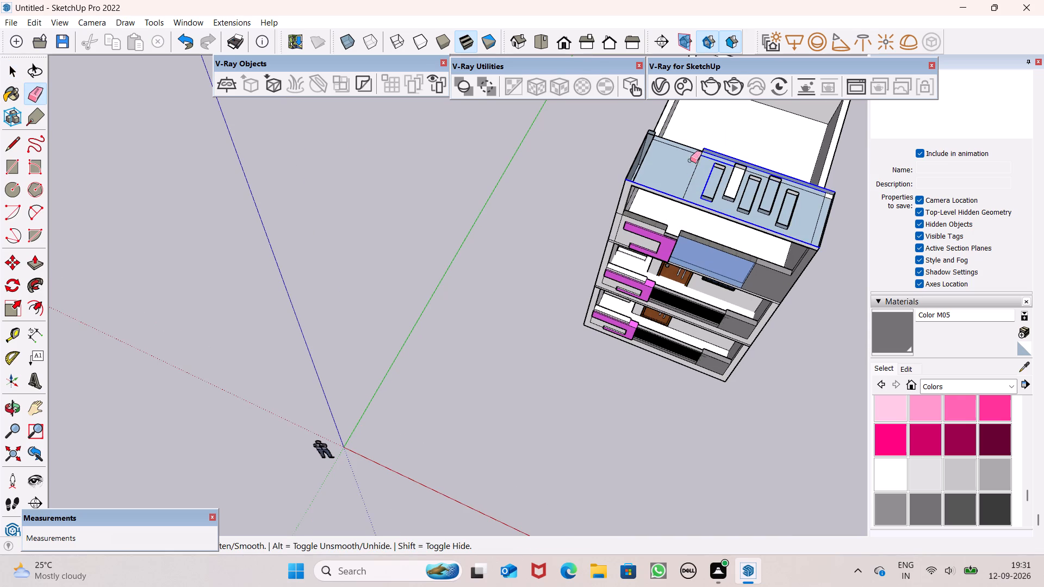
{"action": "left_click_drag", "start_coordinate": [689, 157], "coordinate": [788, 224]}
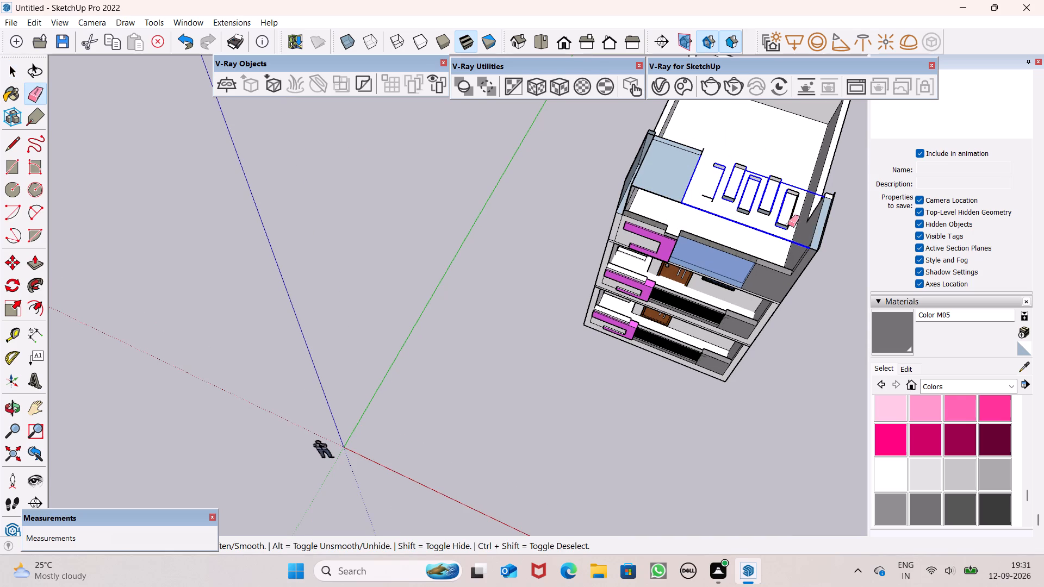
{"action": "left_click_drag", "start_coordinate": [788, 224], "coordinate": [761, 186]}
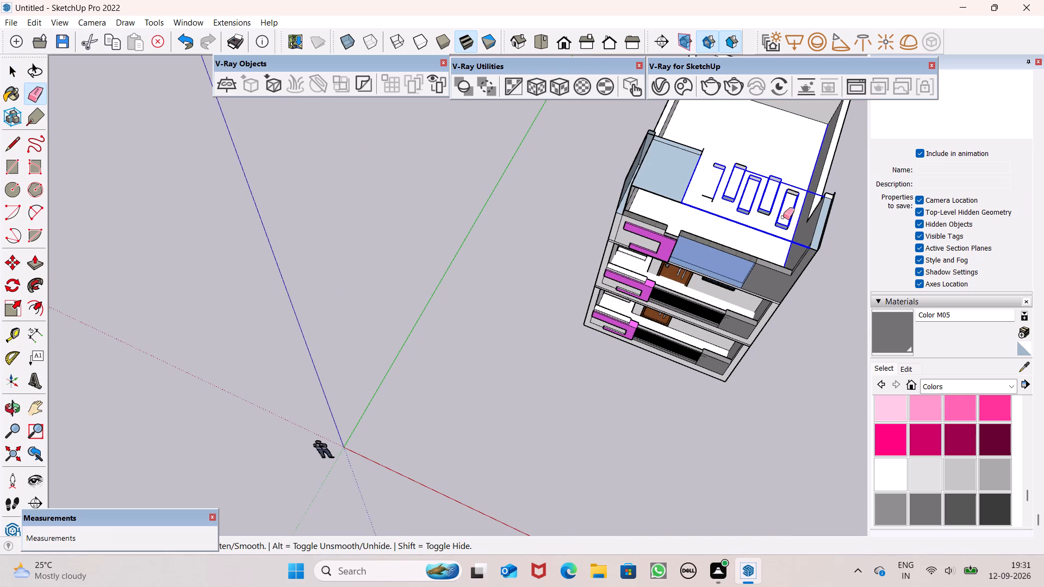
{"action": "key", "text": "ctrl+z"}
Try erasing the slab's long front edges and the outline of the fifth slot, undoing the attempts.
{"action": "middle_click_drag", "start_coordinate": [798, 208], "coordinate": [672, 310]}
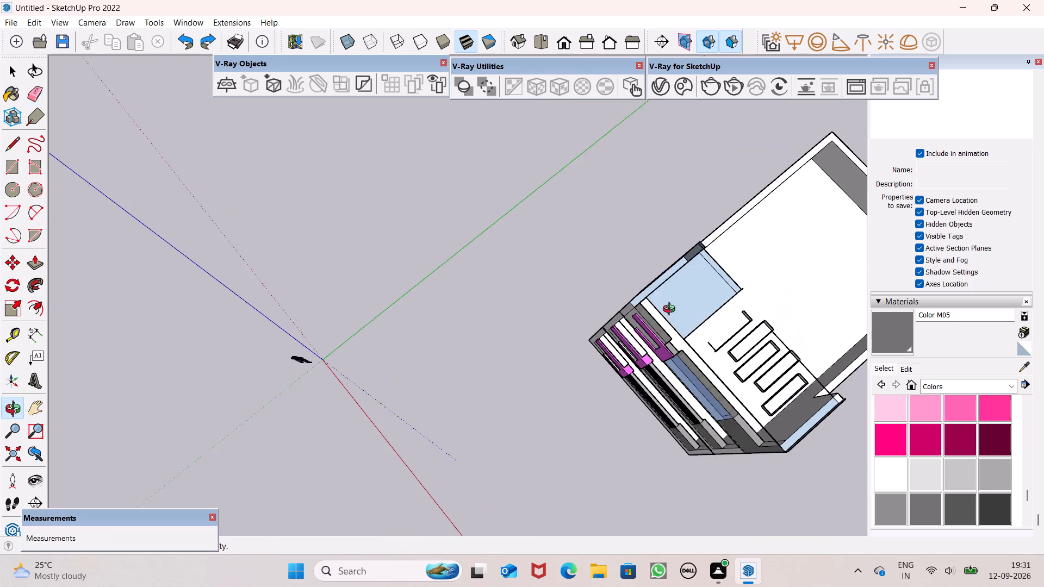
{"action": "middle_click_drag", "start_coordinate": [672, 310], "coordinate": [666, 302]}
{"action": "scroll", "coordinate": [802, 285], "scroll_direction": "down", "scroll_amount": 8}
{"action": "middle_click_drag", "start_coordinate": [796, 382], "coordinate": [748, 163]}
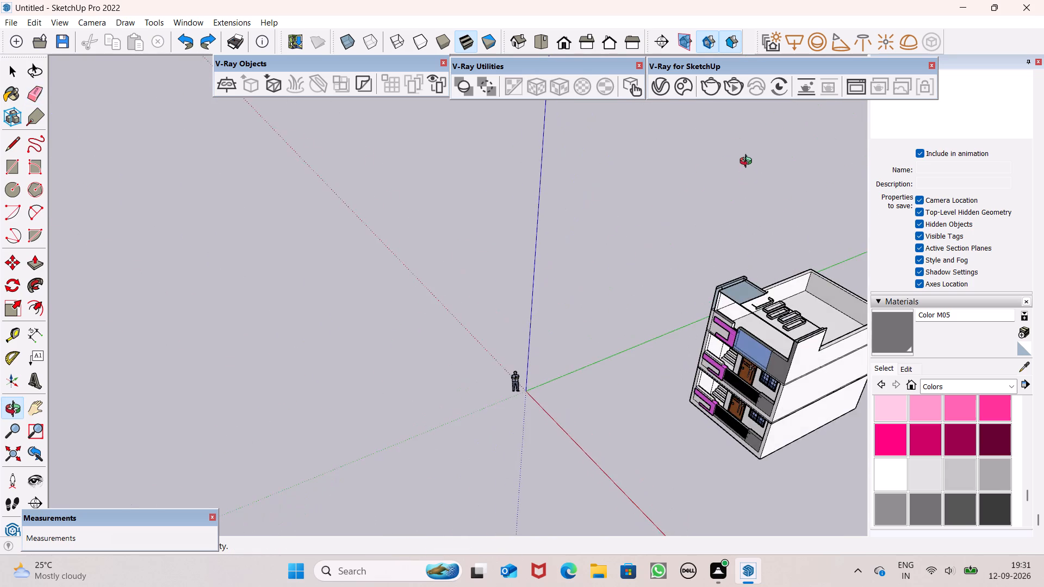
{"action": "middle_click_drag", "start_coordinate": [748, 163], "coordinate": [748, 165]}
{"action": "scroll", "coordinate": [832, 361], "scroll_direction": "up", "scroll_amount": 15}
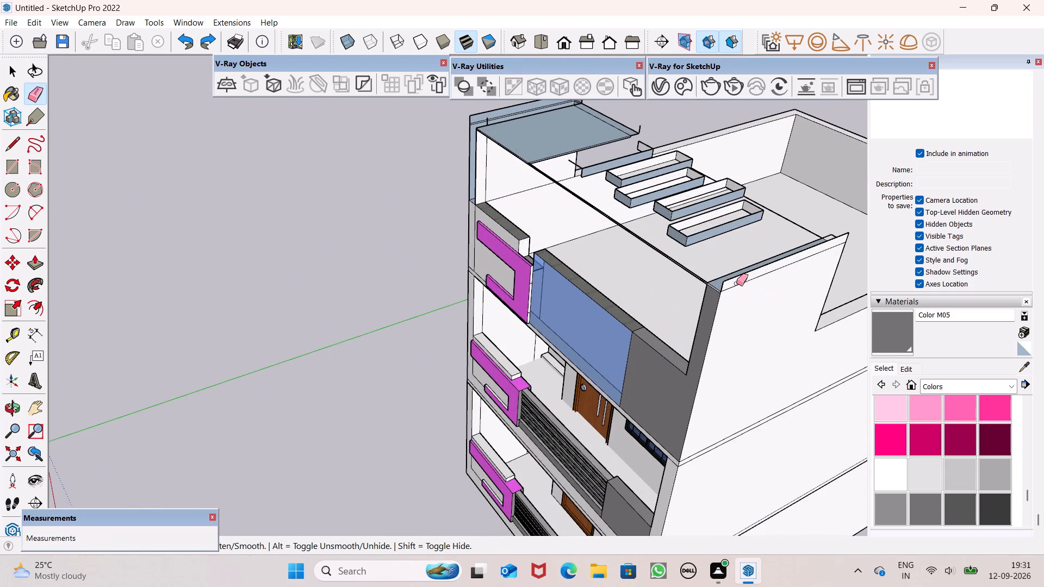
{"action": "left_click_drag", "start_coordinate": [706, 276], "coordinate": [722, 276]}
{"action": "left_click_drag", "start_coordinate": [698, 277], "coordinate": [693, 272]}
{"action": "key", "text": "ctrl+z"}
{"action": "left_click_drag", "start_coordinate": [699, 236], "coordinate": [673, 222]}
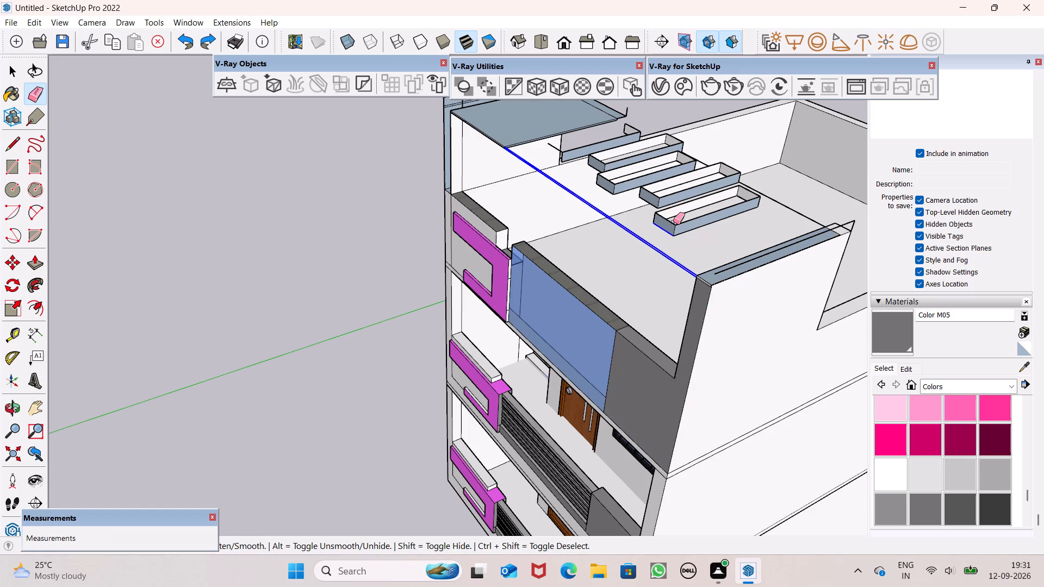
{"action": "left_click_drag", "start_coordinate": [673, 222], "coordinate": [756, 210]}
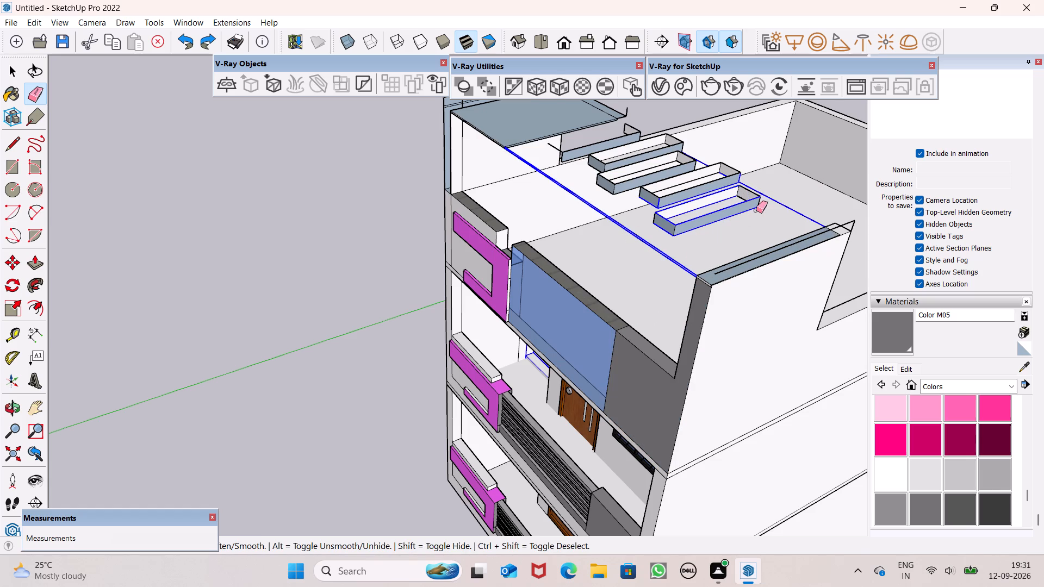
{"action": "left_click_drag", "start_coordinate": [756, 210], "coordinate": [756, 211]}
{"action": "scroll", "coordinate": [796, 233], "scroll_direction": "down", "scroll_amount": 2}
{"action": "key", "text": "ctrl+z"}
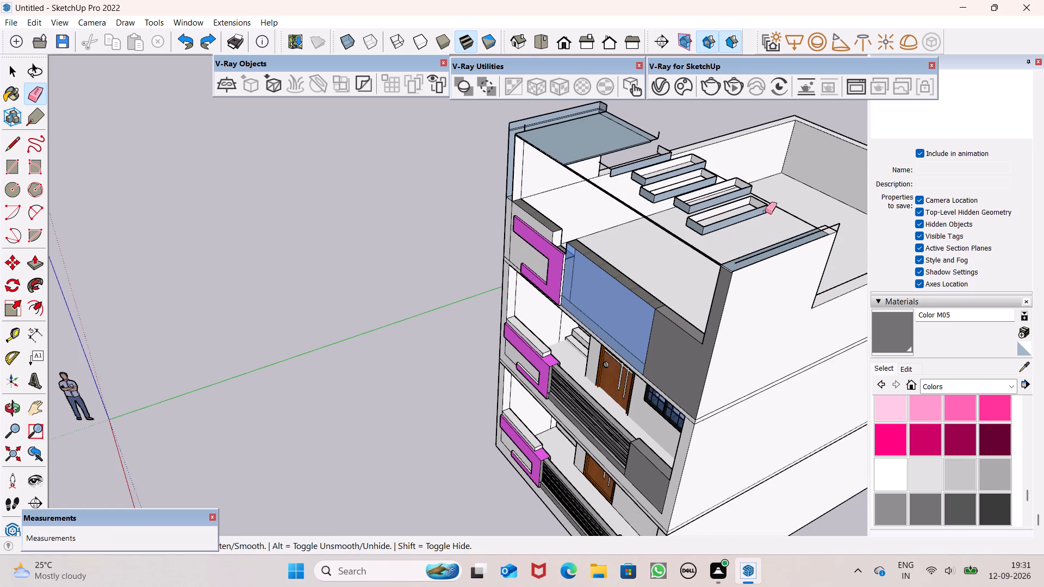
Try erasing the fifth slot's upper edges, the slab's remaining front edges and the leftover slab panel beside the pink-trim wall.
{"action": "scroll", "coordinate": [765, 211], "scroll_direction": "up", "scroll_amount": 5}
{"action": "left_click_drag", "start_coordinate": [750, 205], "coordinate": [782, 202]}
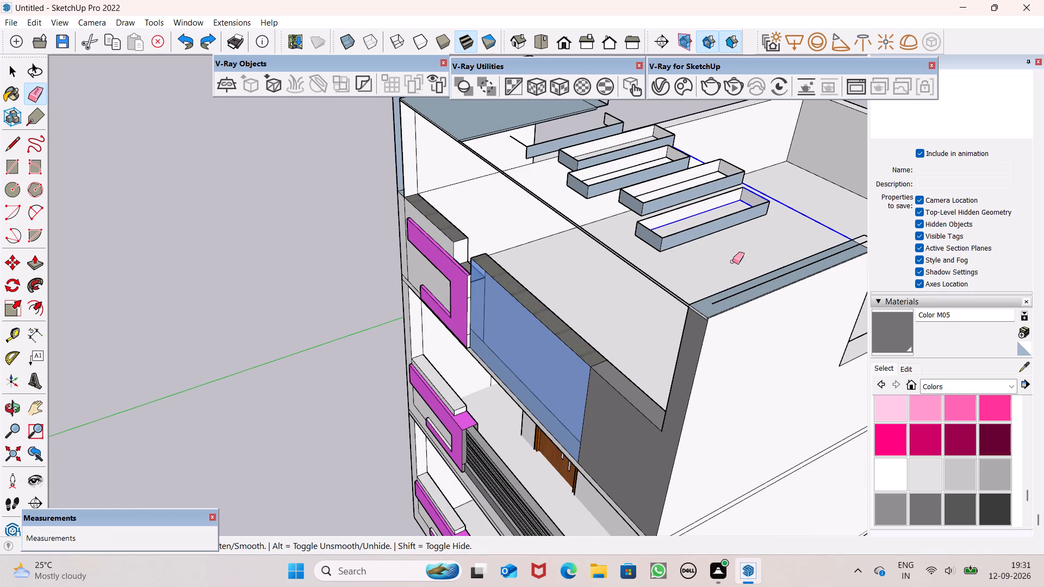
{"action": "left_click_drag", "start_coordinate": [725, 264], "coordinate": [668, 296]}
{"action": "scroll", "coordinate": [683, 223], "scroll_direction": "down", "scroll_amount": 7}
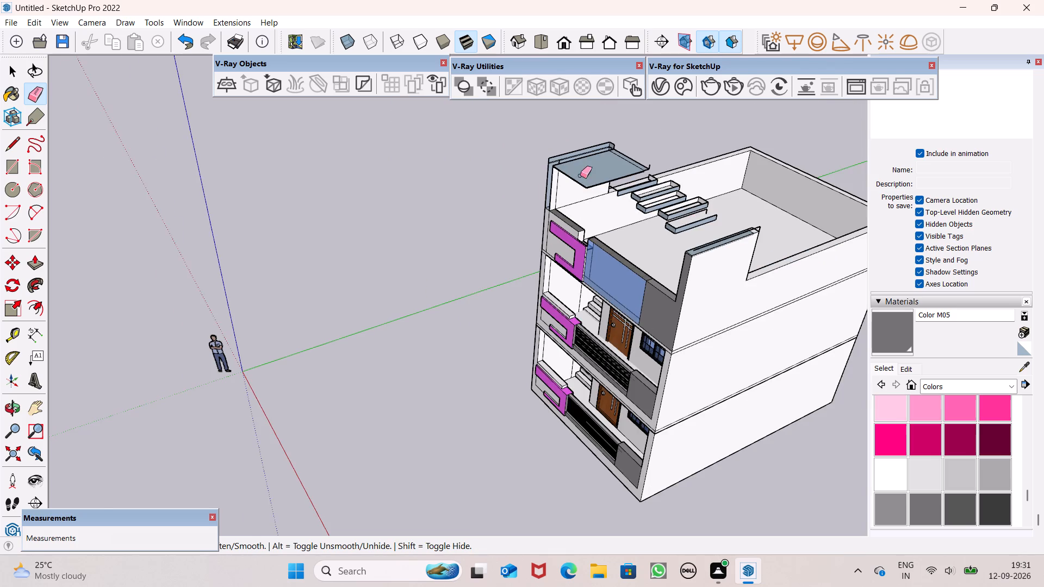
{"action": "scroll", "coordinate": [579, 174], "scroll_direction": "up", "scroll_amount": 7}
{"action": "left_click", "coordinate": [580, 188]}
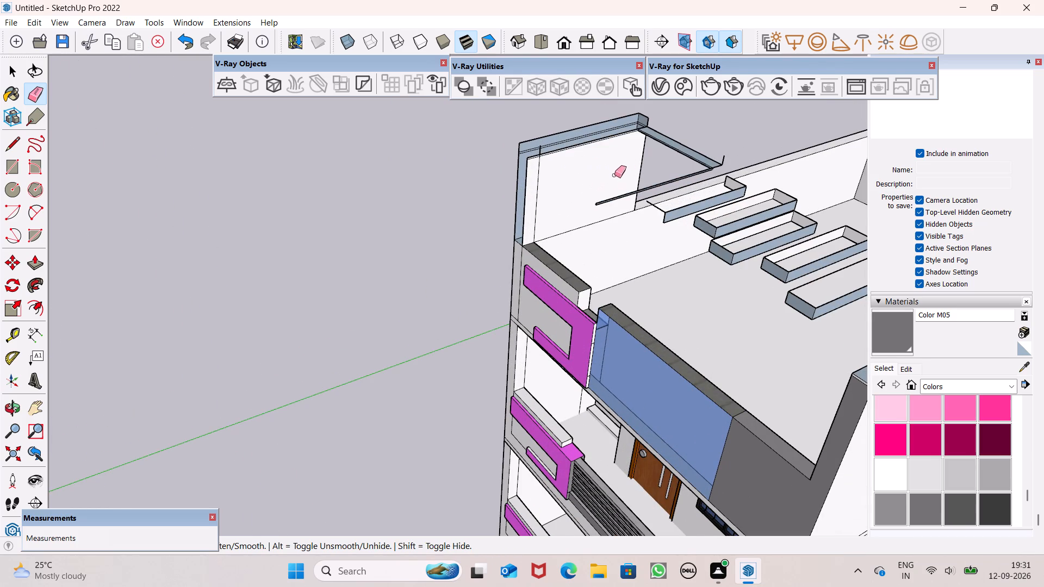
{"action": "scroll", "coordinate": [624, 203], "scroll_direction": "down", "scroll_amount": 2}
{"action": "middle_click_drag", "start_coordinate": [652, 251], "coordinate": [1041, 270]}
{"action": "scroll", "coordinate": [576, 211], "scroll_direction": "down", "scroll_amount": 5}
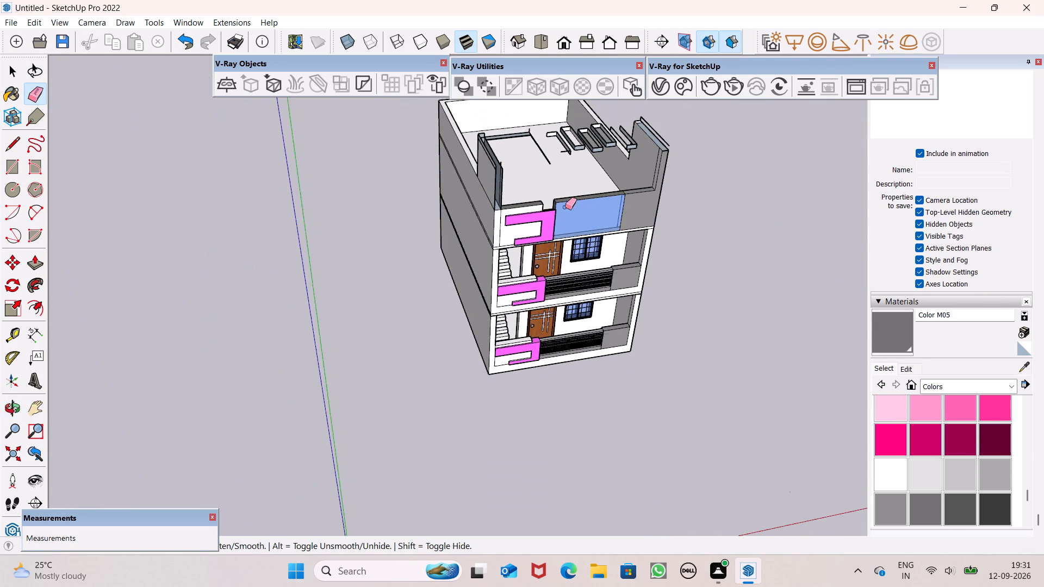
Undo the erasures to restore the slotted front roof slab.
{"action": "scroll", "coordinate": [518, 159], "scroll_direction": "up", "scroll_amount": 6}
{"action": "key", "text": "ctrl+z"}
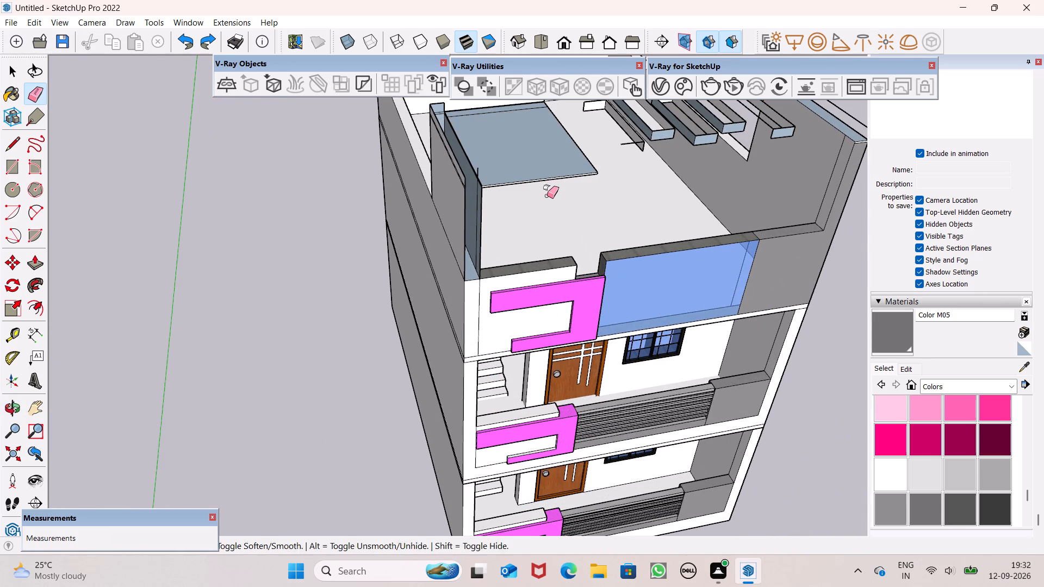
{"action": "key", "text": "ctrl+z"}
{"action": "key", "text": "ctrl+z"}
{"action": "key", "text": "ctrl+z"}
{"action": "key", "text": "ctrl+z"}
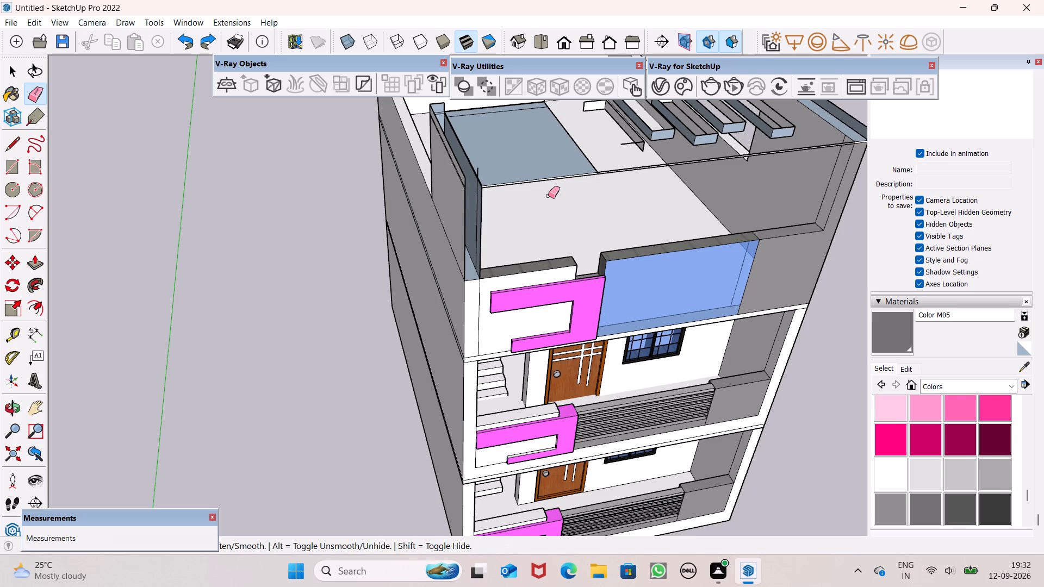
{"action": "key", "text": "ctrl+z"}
Undo the earlier slot work until the front roof slab's top is plain, without any slots.
{"action": "middle_click_drag", "start_coordinate": [552, 193], "coordinate": [472, 247]}
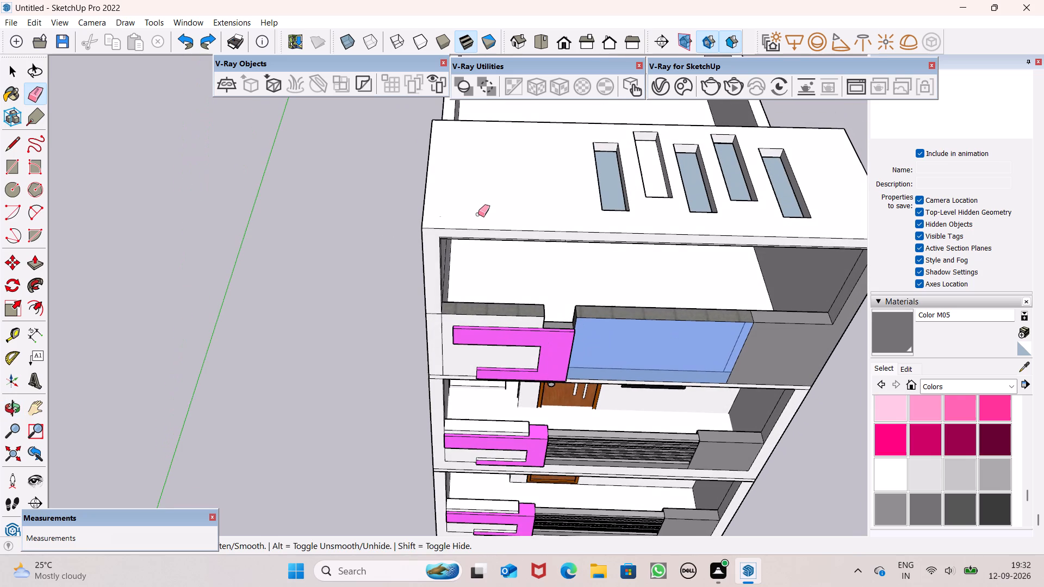
{"action": "key", "text": "ctrl+z"}
{"action": "key", "text": "ctrl+z"}
{"action": "key", "text": "ctrl+z"}
{"action": "key", "text": "ctrl+z"}
{"action": "key", "text": "ctrl+z"}
{"action": "key", "text": "ctrl+z"}
{"action": "key", "text": "ctrl+z"}
{"action": "key", "text": "ctrl+z"}
{"action": "key", "text": "ctrl+z"}
{"action": "key", "text": "ctrl+z"}
{"action": "key", "text": "ctrl+z"}
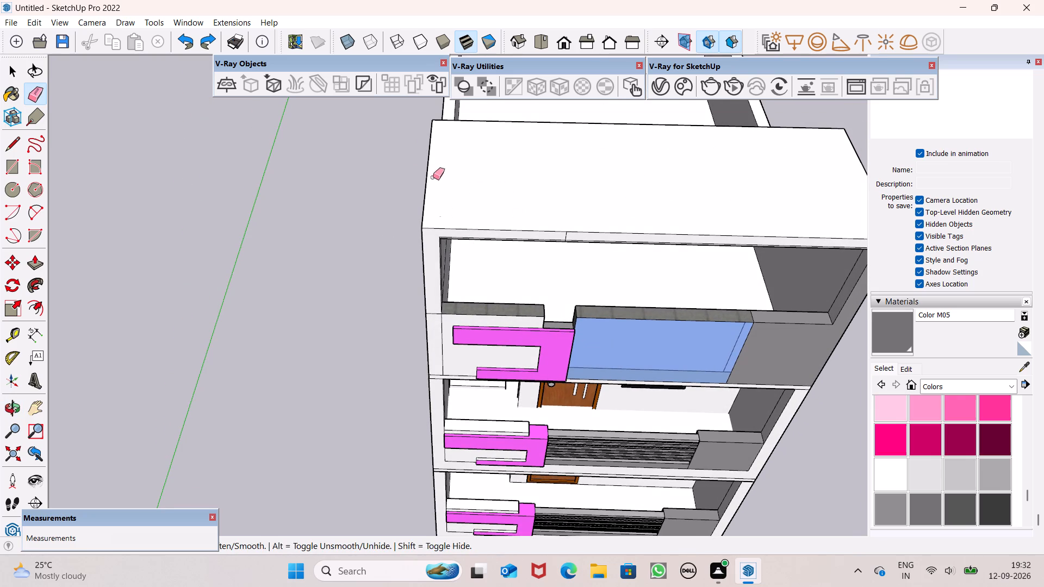
Draw a 7" line up the slab's front edge and a line across its top, separating it from the pink-trim side wall.
{"action": "key", "text": "space"}
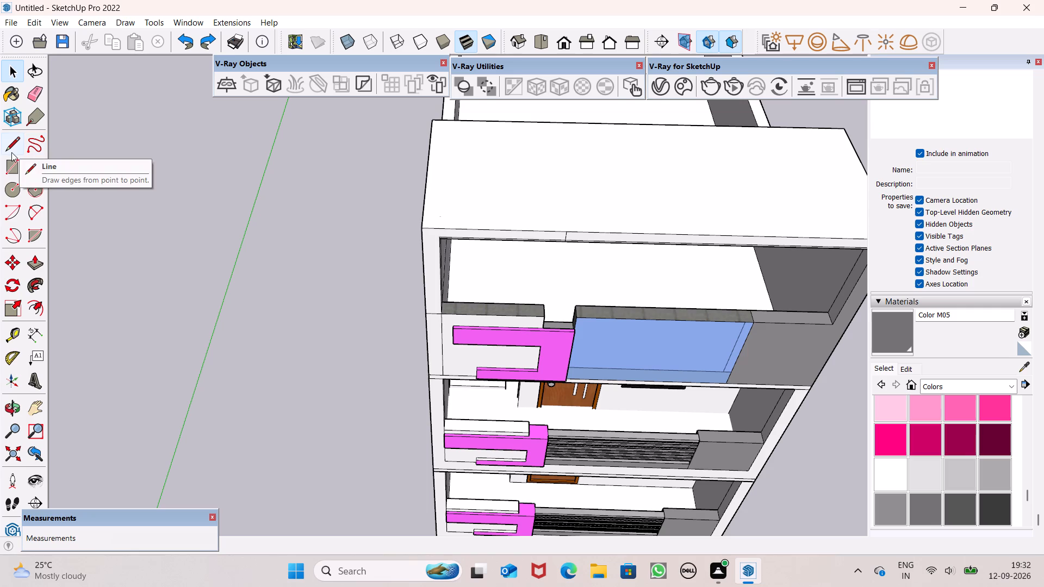
{"action": "left_click", "coordinate": [11, 151]}
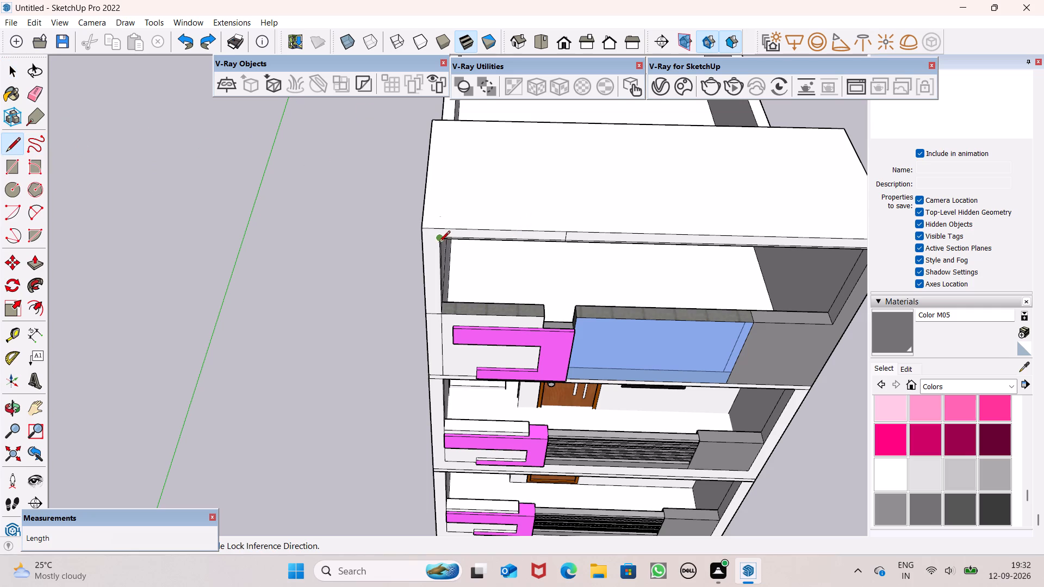
{"action": "left_click_drag", "start_coordinate": [438, 242], "coordinate": [437, 234]}
{"action": "left_click_drag", "start_coordinate": [444, 225], "coordinate": [443, 212]}
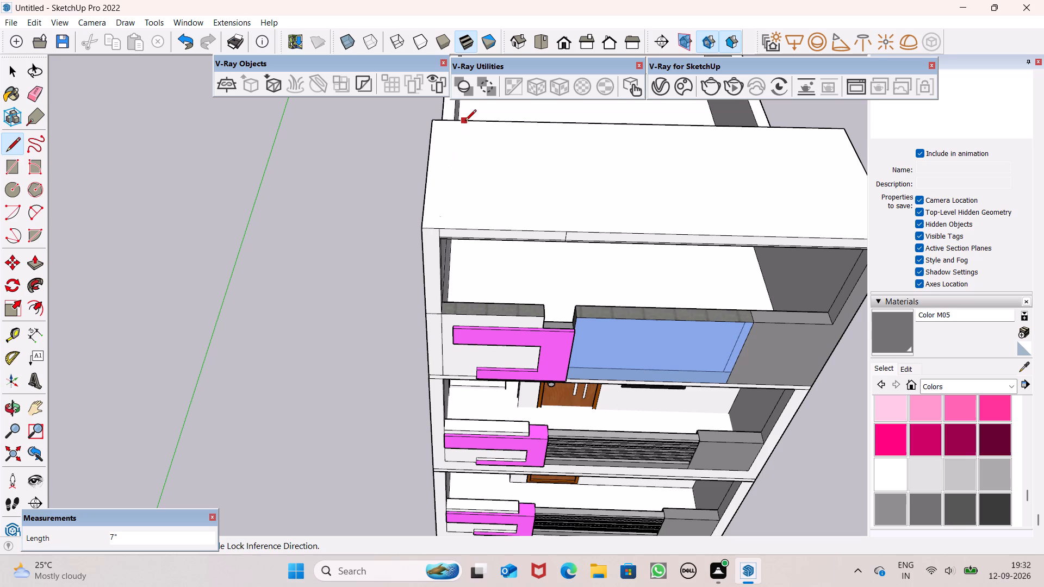
{"action": "left_click", "coordinate": [452, 117]}
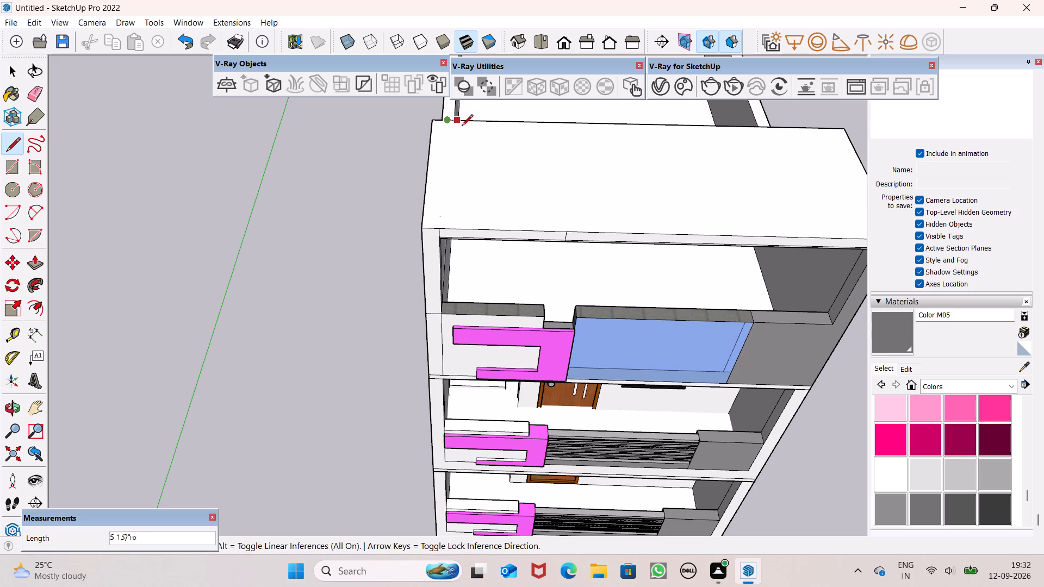
{"action": "left_click", "coordinate": [443, 232]}
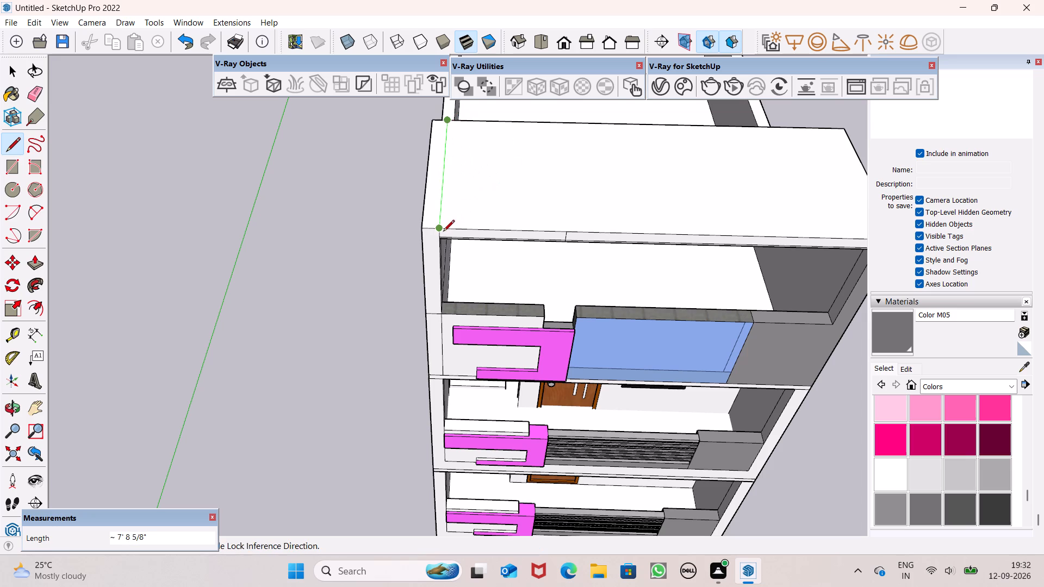
{"action": "key", "text": "space"}
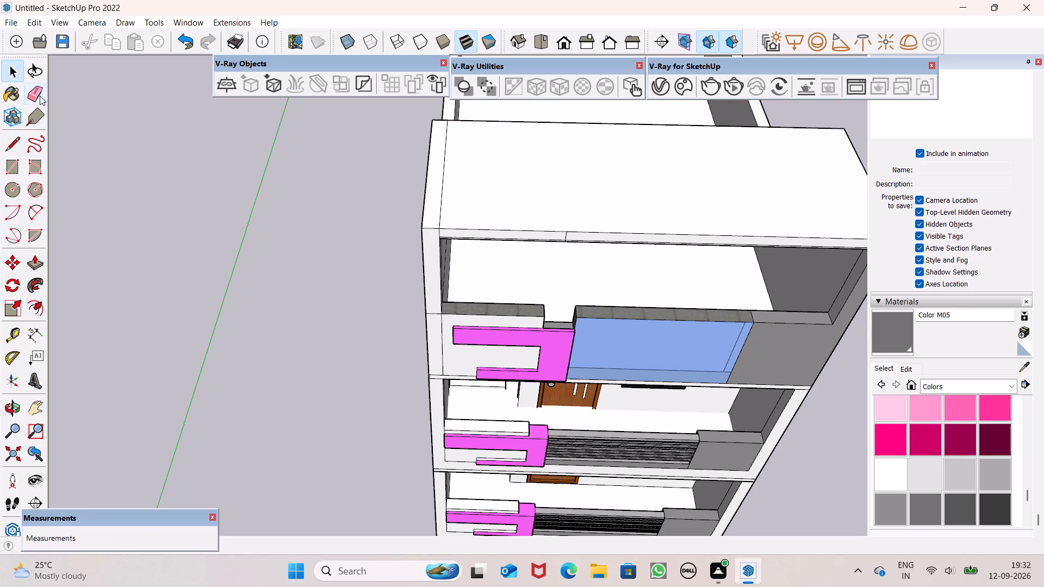
Erase the front roof slab's top, underside and front band between the two side walls, leaving the terrace open.
{"action": "left_click_drag", "start_coordinate": [40, 96], "coordinate": [56, 99]}
{"action": "left_click_drag", "start_coordinate": [33, 93], "coordinate": [66, 95]}
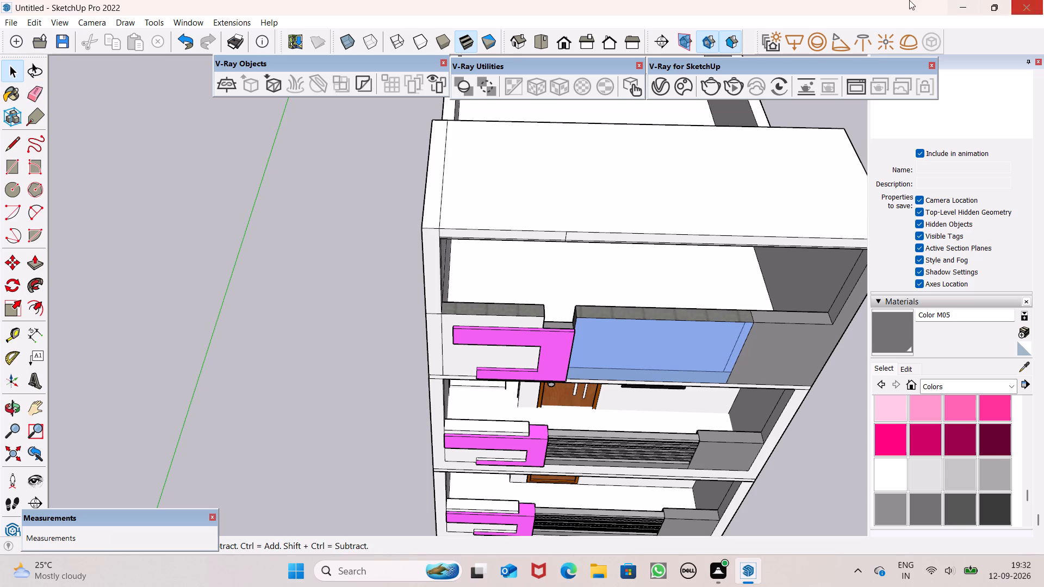
{"action": "left_click", "coordinate": [38, 94]}
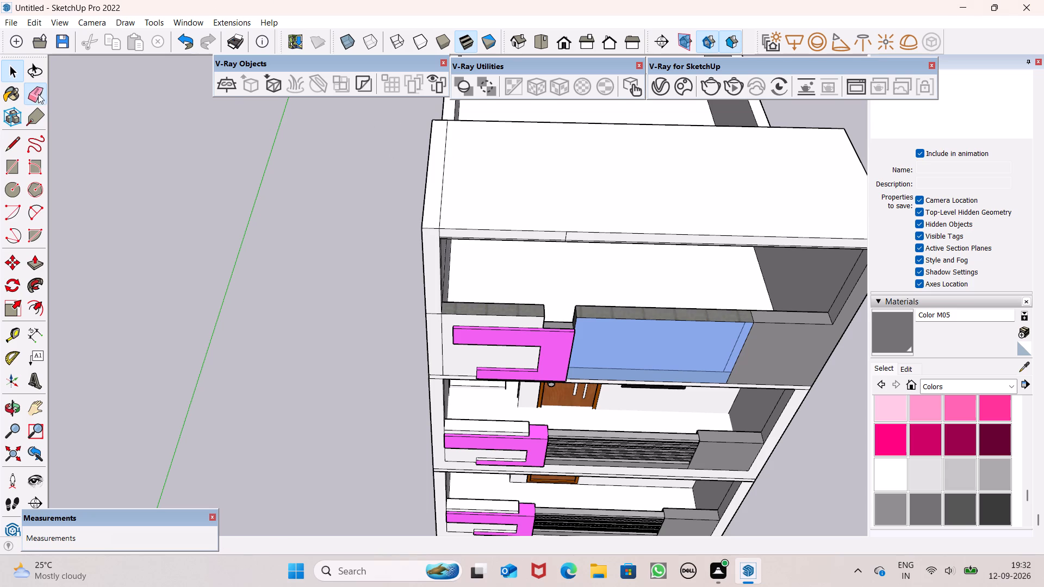
{"action": "left_click_drag", "start_coordinate": [517, 118], "coordinate": [516, 136]}
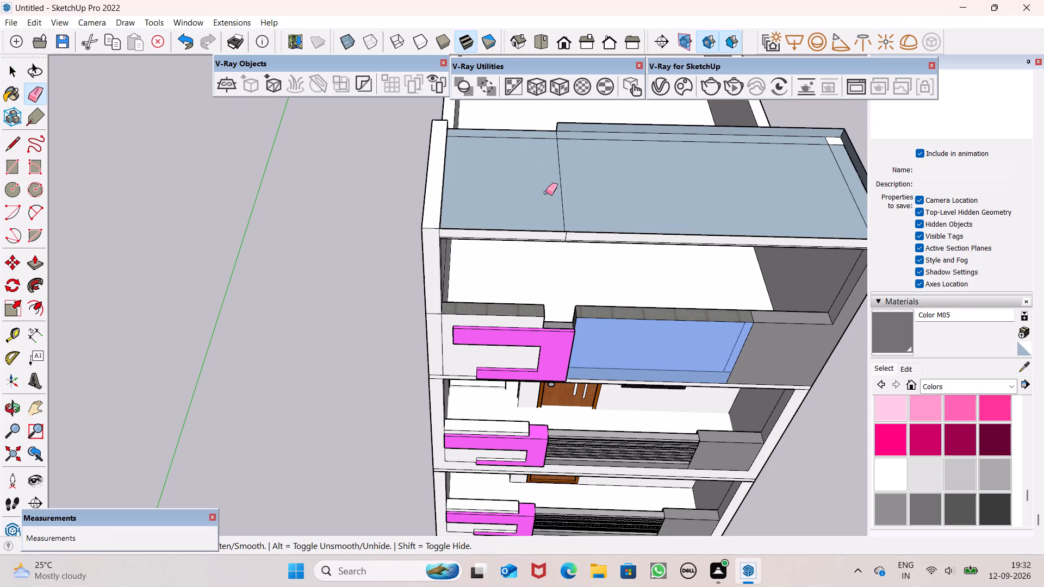
{"action": "left_click_drag", "start_coordinate": [517, 132], "coordinate": [517, 144]}
{"action": "left_click_drag", "start_coordinate": [514, 124], "coordinate": [521, 141]}
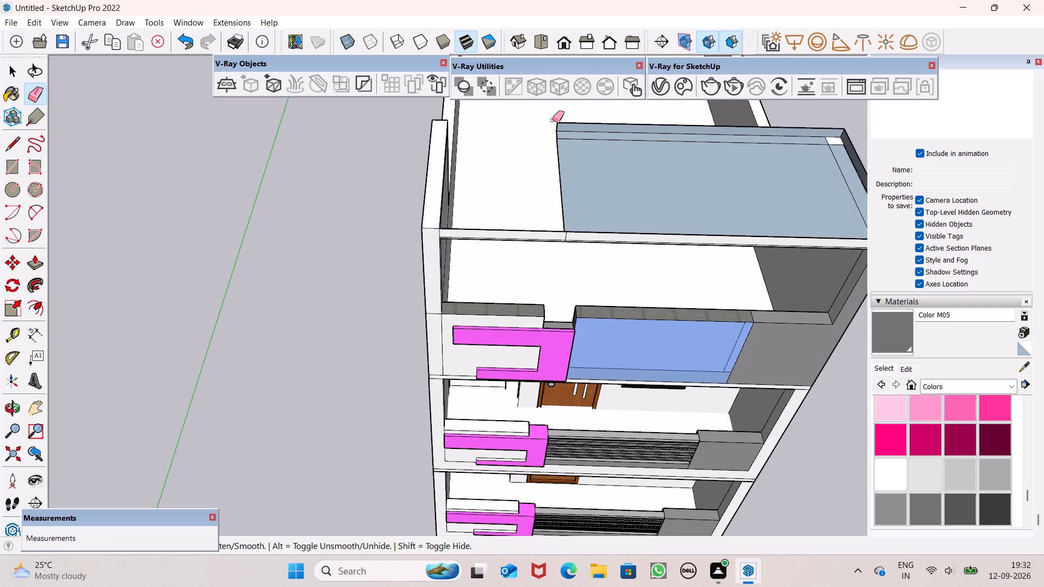
{"action": "left_click_drag", "start_coordinate": [586, 118], "coordinate": [594, 142]}
{"action": "left_click_drag", "start_coordinate": [580, 135], "coordinate": [536, 135]}
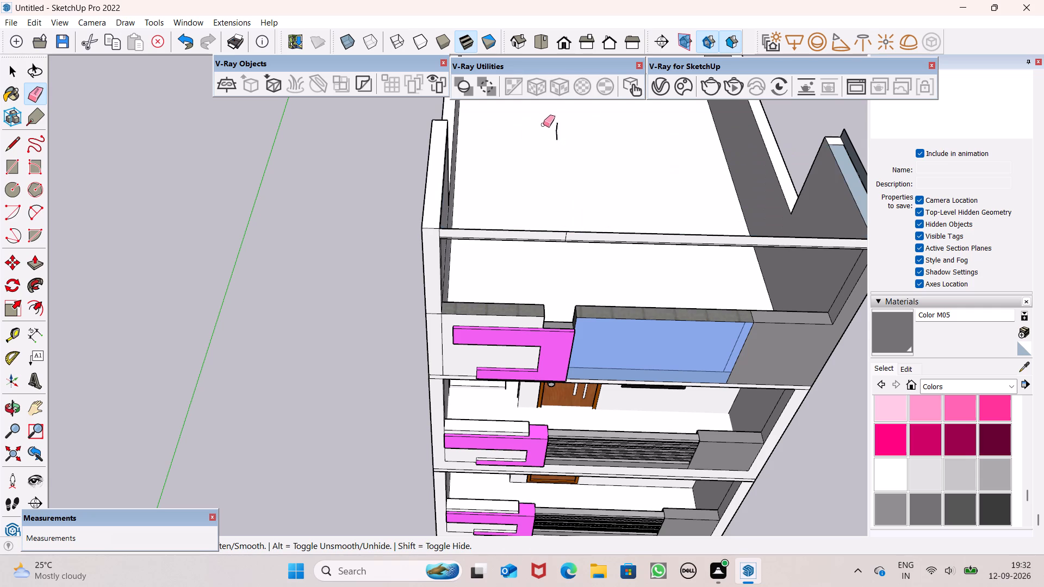
{"action": "left_click_drag", "start_coordinate": [549, 124], "coordinate": [558, 135]}
{"action": "left_click_drag", "start_coordinate": [563, 216], "coordinate": [578, 236]}
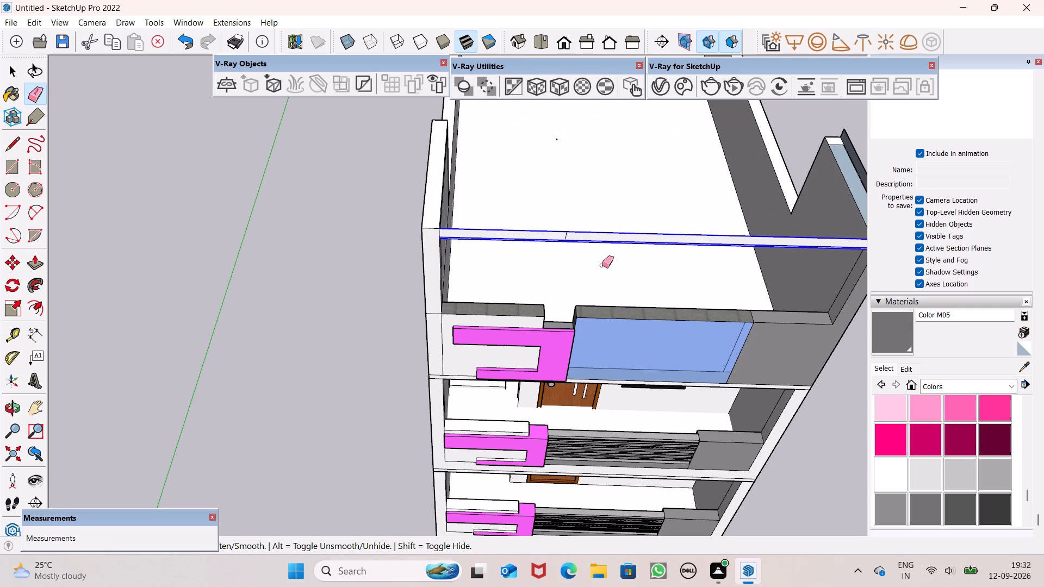
{"action": "left_click_drag", "start_coordinate": [563, 243], "coordinate": [567, 235]}
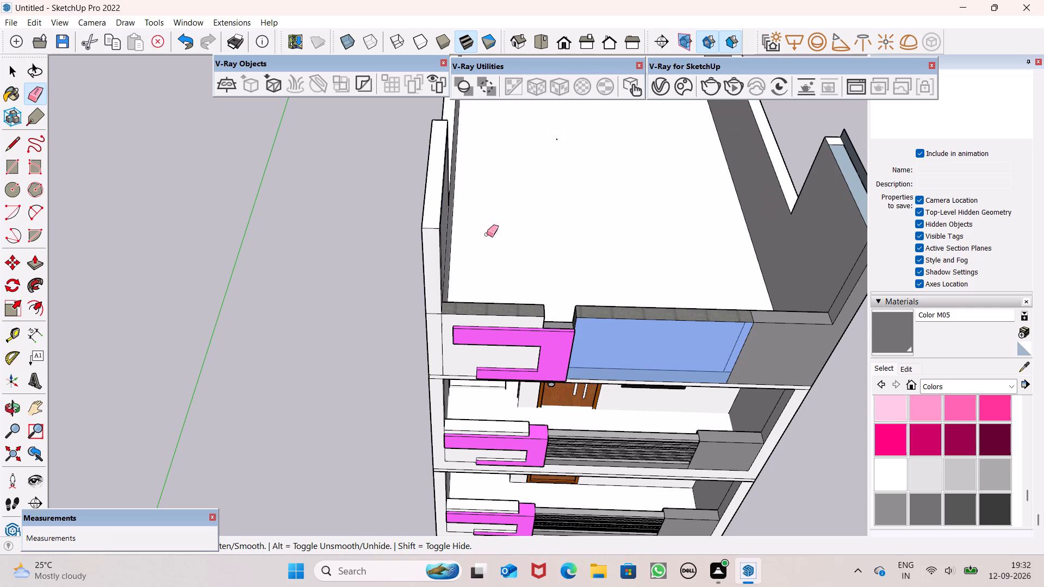
{"action": "scroll", "coordinate": [485, 227], "scroll_direction": "down", "scroll_amount": 6}
{"action": "middle_click_drag", "start_coordinate": [550, 255], "coordinate": [283, 171]}
{"action": "scroll", "coordinate": [291, 168], "scroll_direction": "up", "scroll_amount": 1}
{"action": "middle_click", "coordinate": [638, 249]}
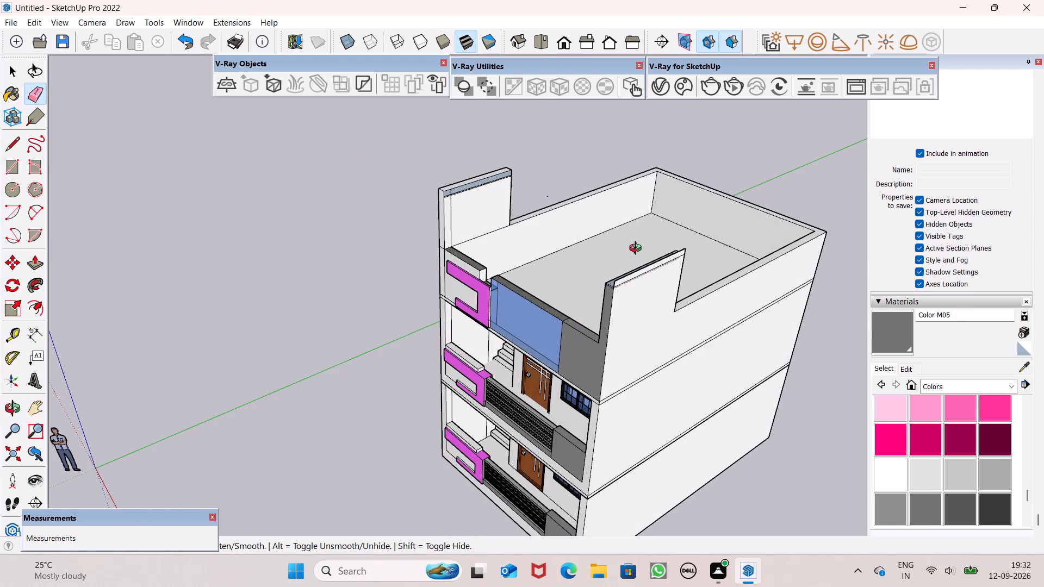
Erase the leftover upright strip along the outer top edge of the raised side wall opposite the pink-trim side.
{"action": "scroll", "coordinate": [700, 286], "scroll_direction": "down", "scroll_amount": 5}
{"action": "middle_click_drag", "start_coordinate": [692, 302], "coordinate": [905, 329]}
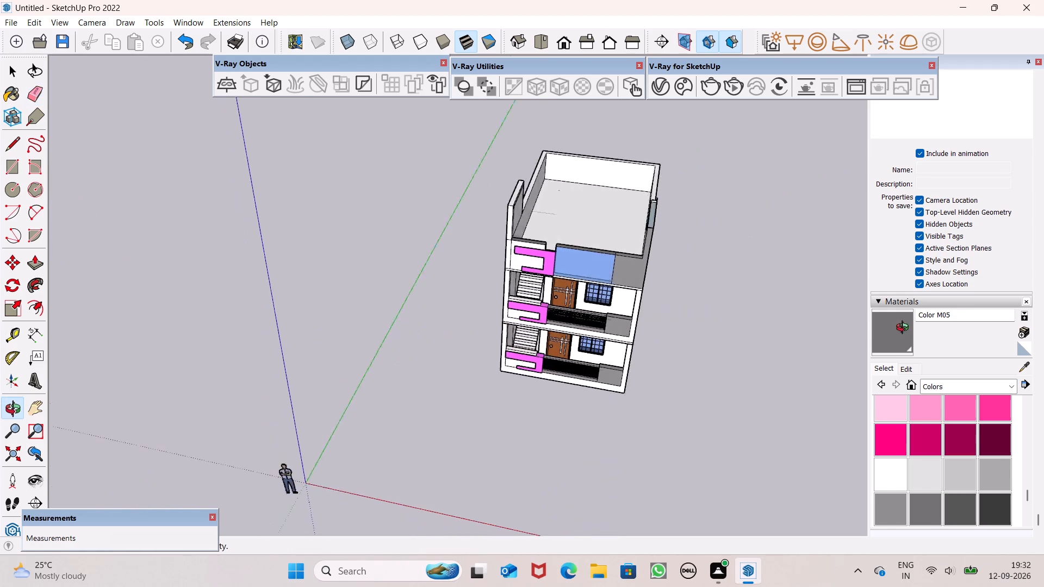
{"action": "middle_click_drag", "start_coordinate": [905, 329], "coordinate": [929, 326]}
{"action": "scroll", "coordinate": [619, 232], "scroll_direction": "up", "scroll_amount": 8}
{"action": "middle_click_drag", "start_coordinate": [694, 239], "coordinate": [884, 283]}
{"action": "scroll", "coordinate": [729, 193], "scroll_direction": "up", "scroll_amount": 1}
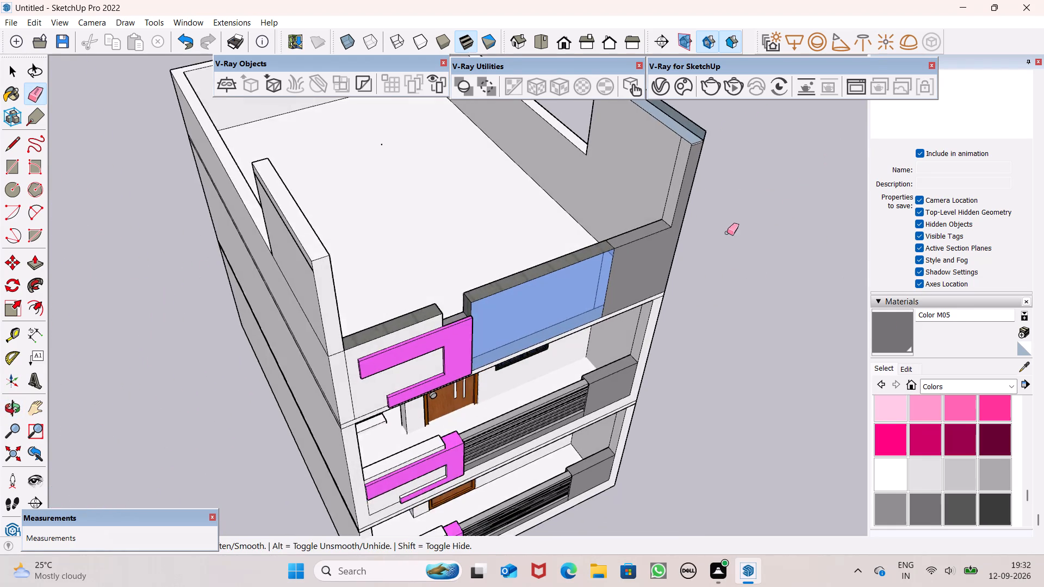
{"action": "scroll", "coordinate": [729, 234], "scroll_direction": "down", "scroll_amount": 9}
{"action": "scroll", "coordinate": [678, 161], "scroll_direction": "up", "scroll_amount": 10}
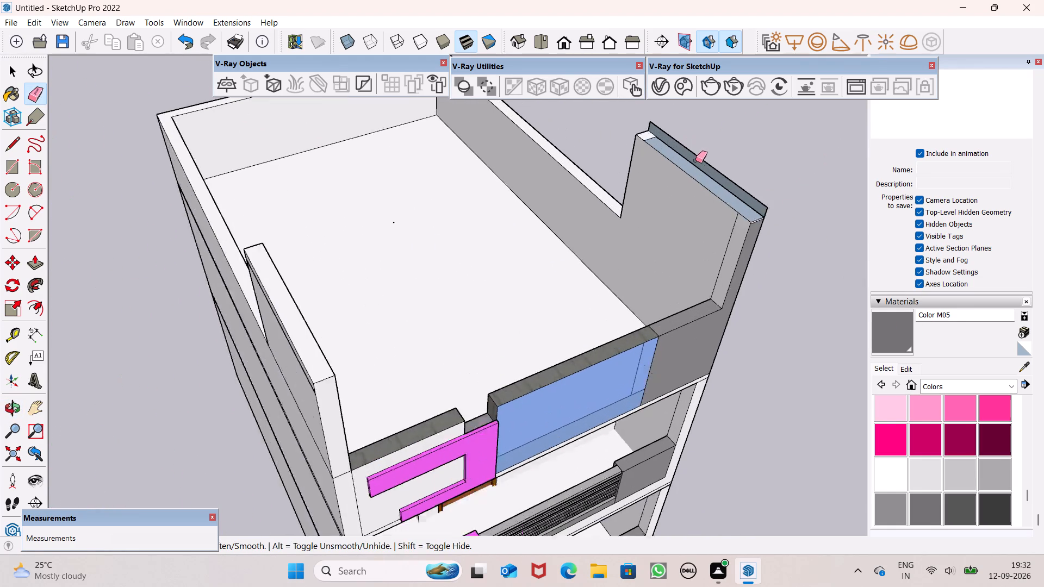
{"action": "scroll", "coordinate": [695, 160], "scroll_direction": "up", "scroll_amount": 6}
{"action": "scroll", "coordinate": [788, 176], "scroll_direction": "up", "scroll_amount": 6}
{"action": "scroll", "coordinate": [784, 216], "scroll_direction": "down", "scroll_amount": 3}
{"action": "left_click_drag", "start_coordinate": [778, 246], "coordinate": [778, 248]}
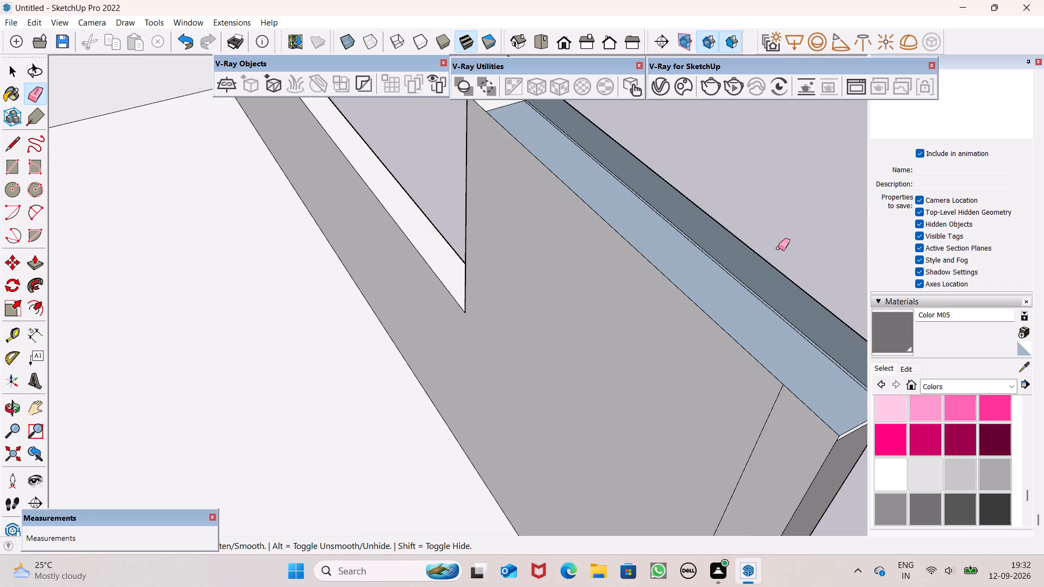
{"action": "left_click_drag", "start_coordinate": [778, 248], "coordinate": [760, 267]}
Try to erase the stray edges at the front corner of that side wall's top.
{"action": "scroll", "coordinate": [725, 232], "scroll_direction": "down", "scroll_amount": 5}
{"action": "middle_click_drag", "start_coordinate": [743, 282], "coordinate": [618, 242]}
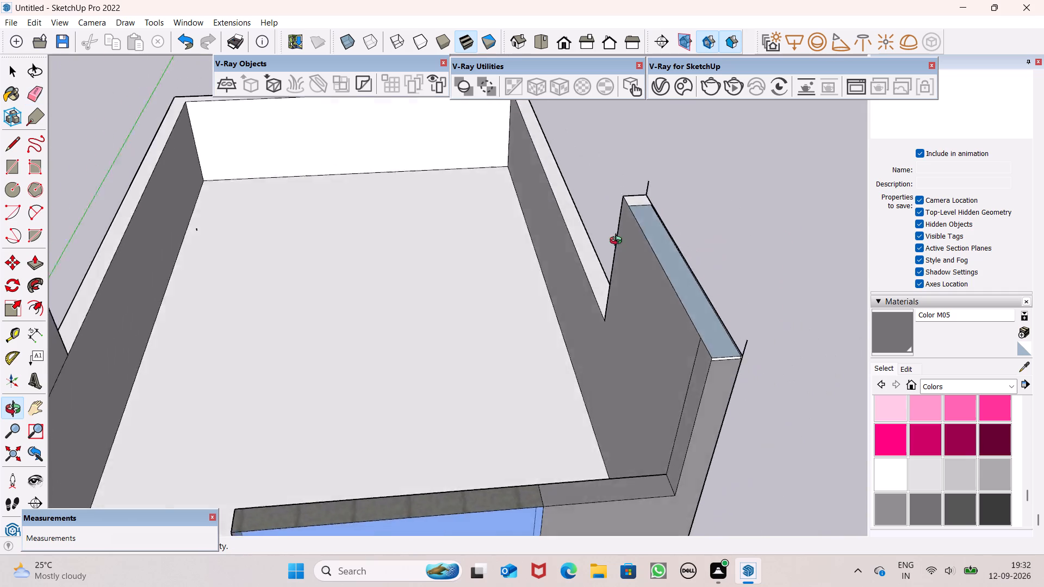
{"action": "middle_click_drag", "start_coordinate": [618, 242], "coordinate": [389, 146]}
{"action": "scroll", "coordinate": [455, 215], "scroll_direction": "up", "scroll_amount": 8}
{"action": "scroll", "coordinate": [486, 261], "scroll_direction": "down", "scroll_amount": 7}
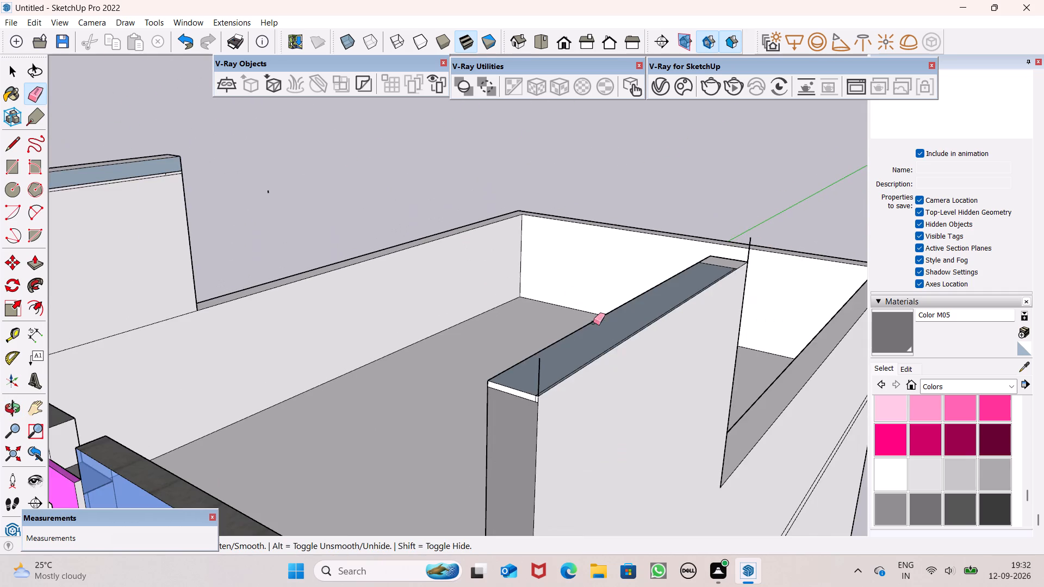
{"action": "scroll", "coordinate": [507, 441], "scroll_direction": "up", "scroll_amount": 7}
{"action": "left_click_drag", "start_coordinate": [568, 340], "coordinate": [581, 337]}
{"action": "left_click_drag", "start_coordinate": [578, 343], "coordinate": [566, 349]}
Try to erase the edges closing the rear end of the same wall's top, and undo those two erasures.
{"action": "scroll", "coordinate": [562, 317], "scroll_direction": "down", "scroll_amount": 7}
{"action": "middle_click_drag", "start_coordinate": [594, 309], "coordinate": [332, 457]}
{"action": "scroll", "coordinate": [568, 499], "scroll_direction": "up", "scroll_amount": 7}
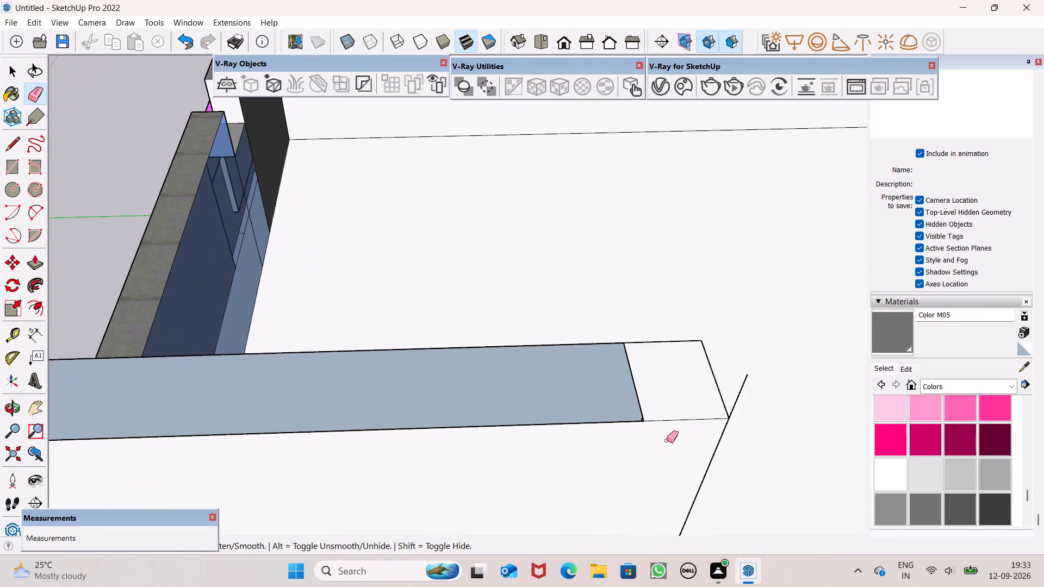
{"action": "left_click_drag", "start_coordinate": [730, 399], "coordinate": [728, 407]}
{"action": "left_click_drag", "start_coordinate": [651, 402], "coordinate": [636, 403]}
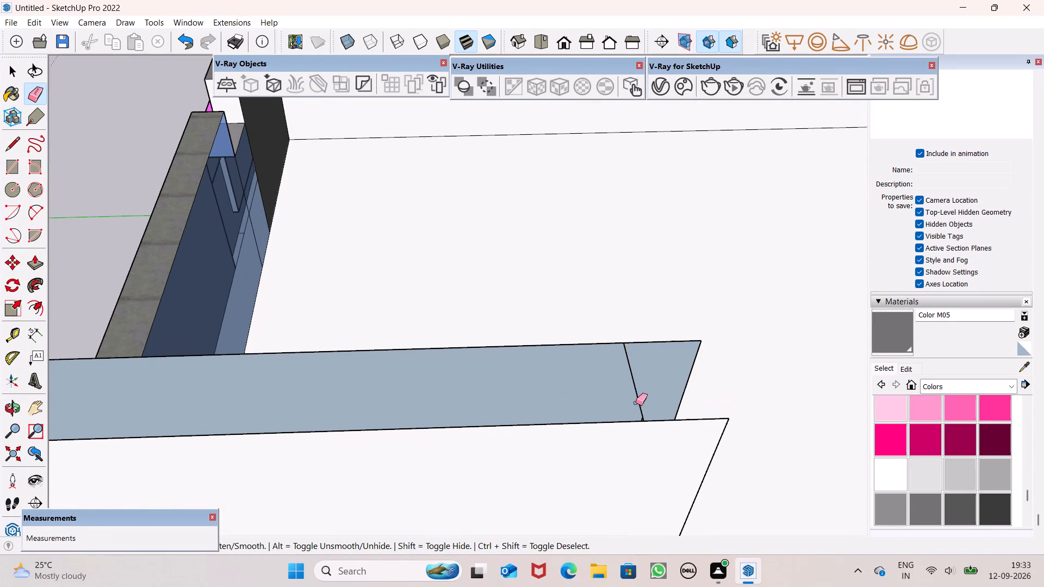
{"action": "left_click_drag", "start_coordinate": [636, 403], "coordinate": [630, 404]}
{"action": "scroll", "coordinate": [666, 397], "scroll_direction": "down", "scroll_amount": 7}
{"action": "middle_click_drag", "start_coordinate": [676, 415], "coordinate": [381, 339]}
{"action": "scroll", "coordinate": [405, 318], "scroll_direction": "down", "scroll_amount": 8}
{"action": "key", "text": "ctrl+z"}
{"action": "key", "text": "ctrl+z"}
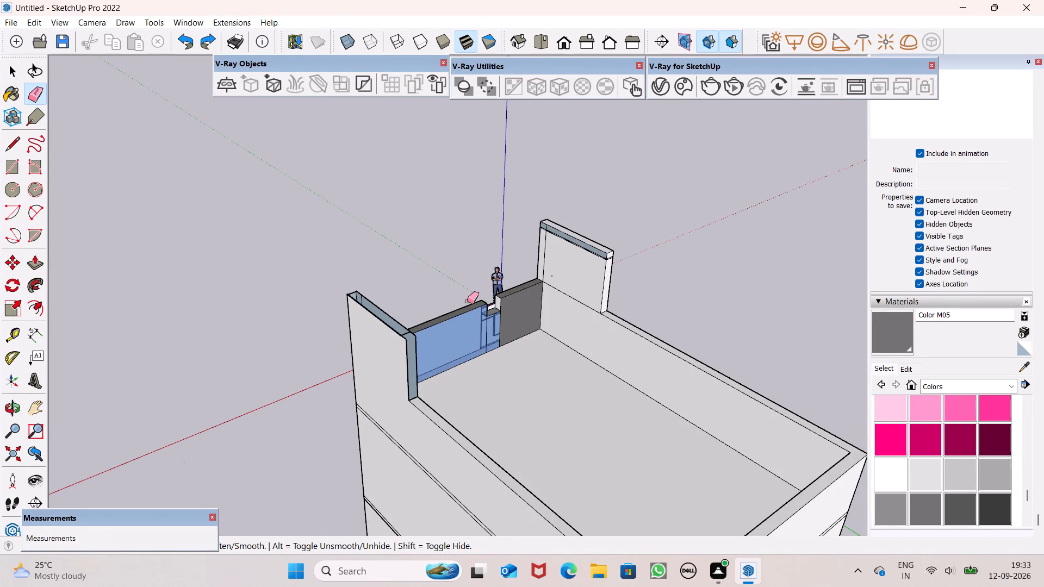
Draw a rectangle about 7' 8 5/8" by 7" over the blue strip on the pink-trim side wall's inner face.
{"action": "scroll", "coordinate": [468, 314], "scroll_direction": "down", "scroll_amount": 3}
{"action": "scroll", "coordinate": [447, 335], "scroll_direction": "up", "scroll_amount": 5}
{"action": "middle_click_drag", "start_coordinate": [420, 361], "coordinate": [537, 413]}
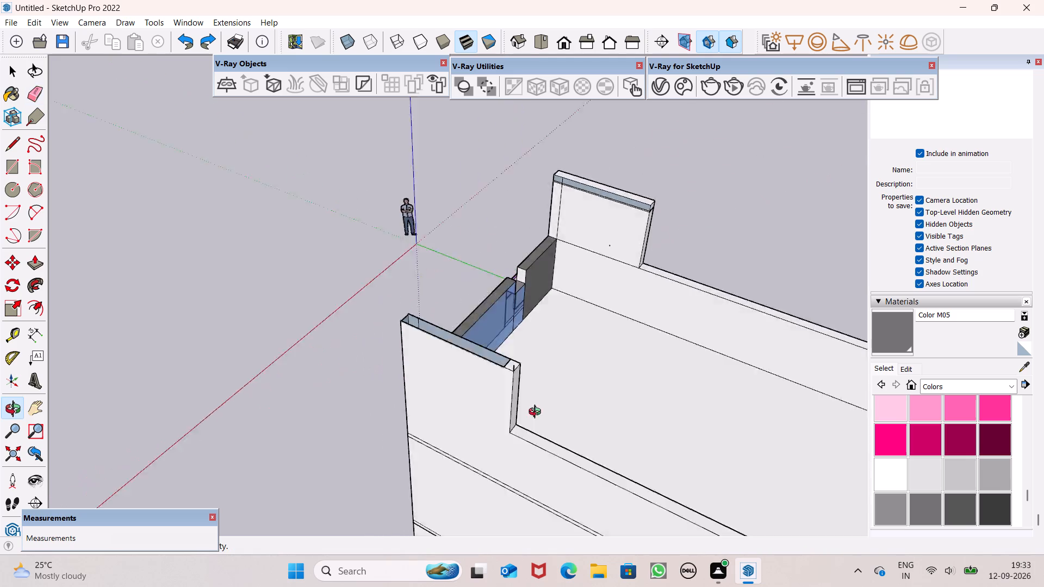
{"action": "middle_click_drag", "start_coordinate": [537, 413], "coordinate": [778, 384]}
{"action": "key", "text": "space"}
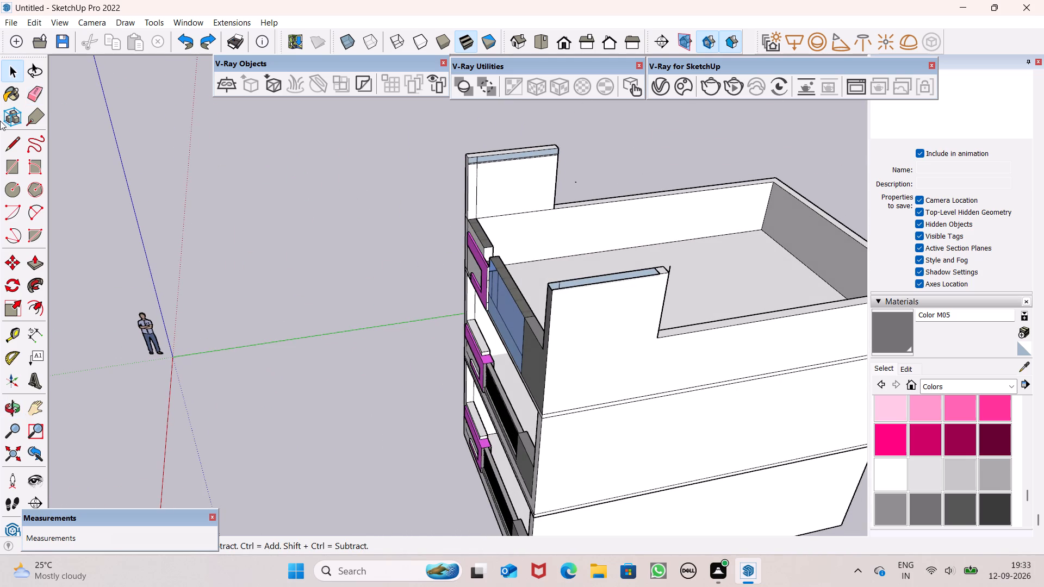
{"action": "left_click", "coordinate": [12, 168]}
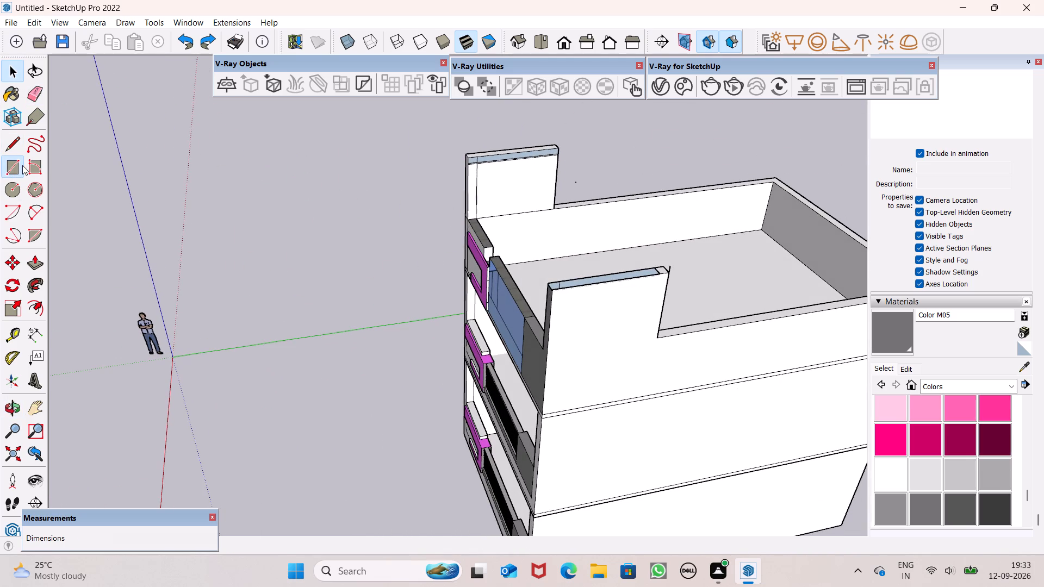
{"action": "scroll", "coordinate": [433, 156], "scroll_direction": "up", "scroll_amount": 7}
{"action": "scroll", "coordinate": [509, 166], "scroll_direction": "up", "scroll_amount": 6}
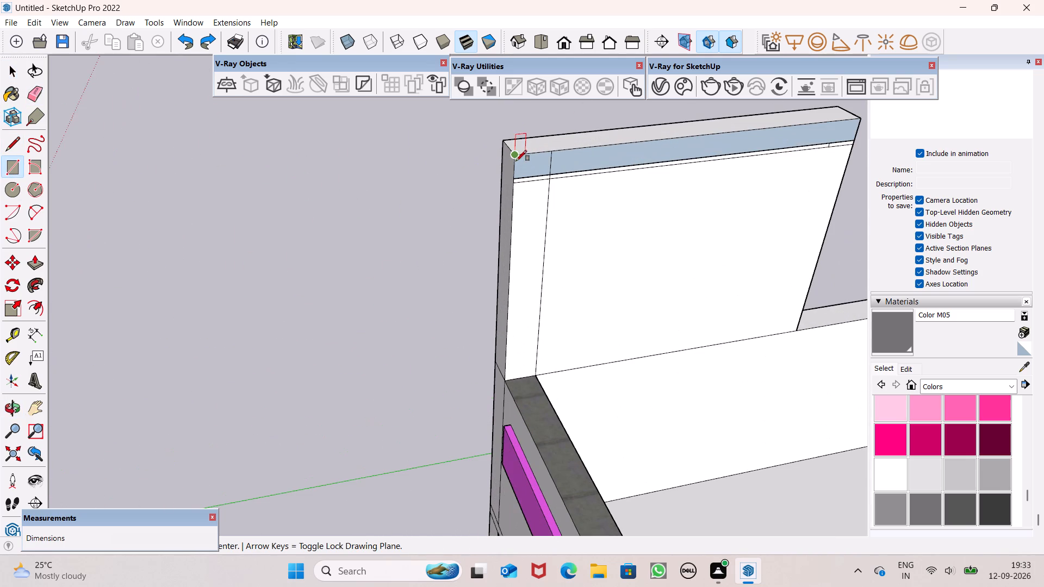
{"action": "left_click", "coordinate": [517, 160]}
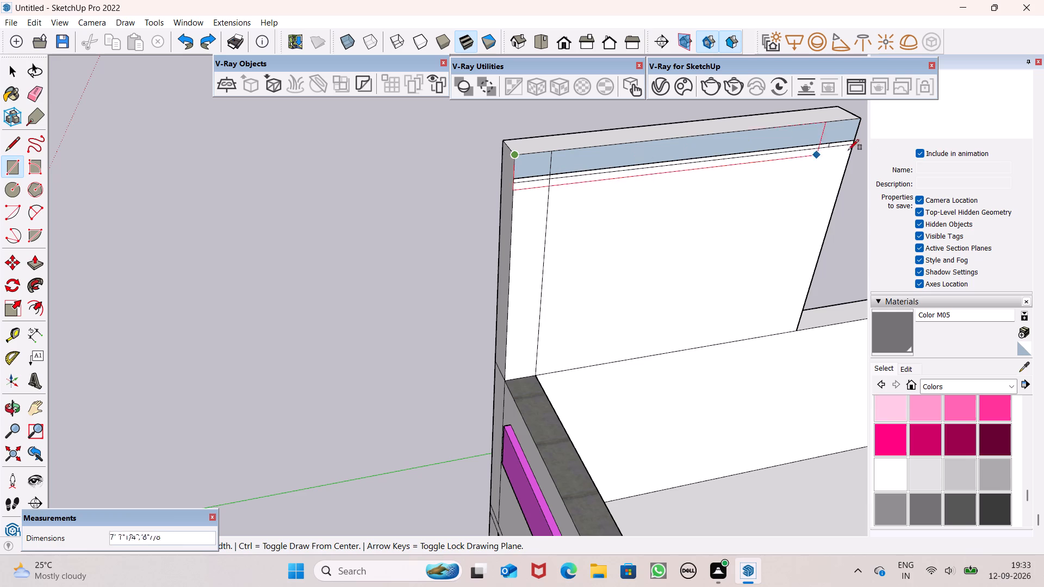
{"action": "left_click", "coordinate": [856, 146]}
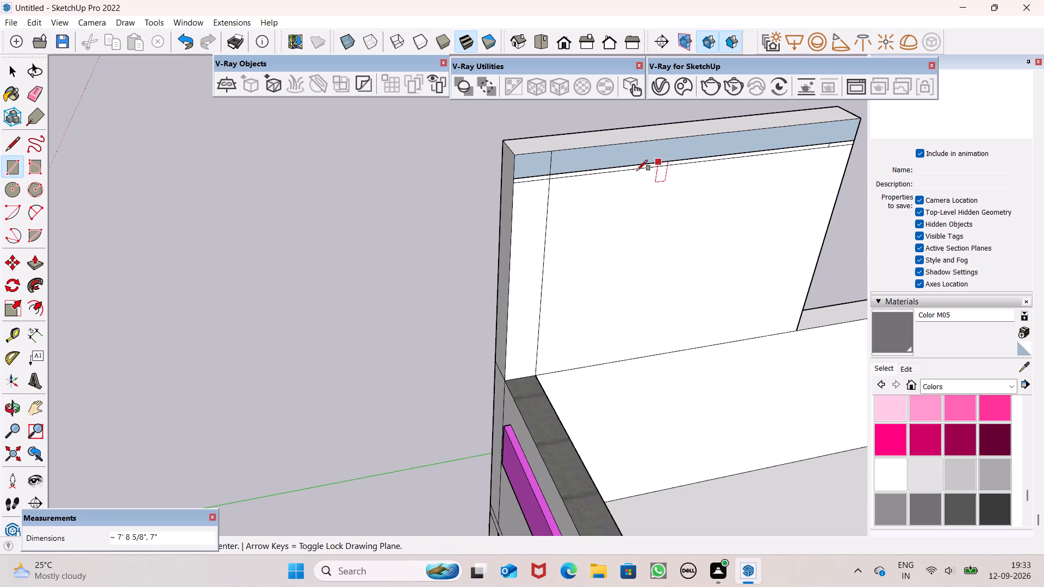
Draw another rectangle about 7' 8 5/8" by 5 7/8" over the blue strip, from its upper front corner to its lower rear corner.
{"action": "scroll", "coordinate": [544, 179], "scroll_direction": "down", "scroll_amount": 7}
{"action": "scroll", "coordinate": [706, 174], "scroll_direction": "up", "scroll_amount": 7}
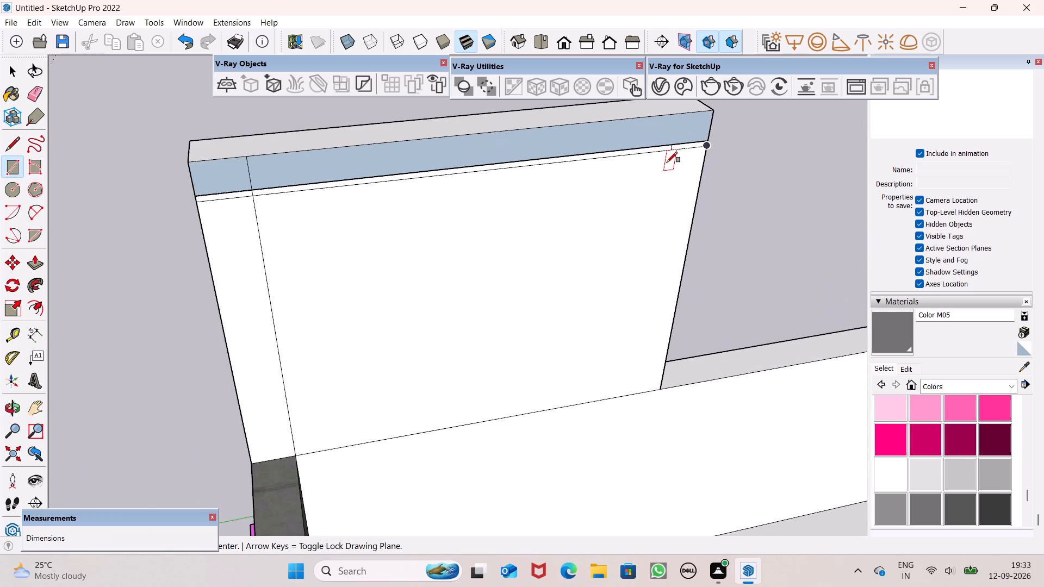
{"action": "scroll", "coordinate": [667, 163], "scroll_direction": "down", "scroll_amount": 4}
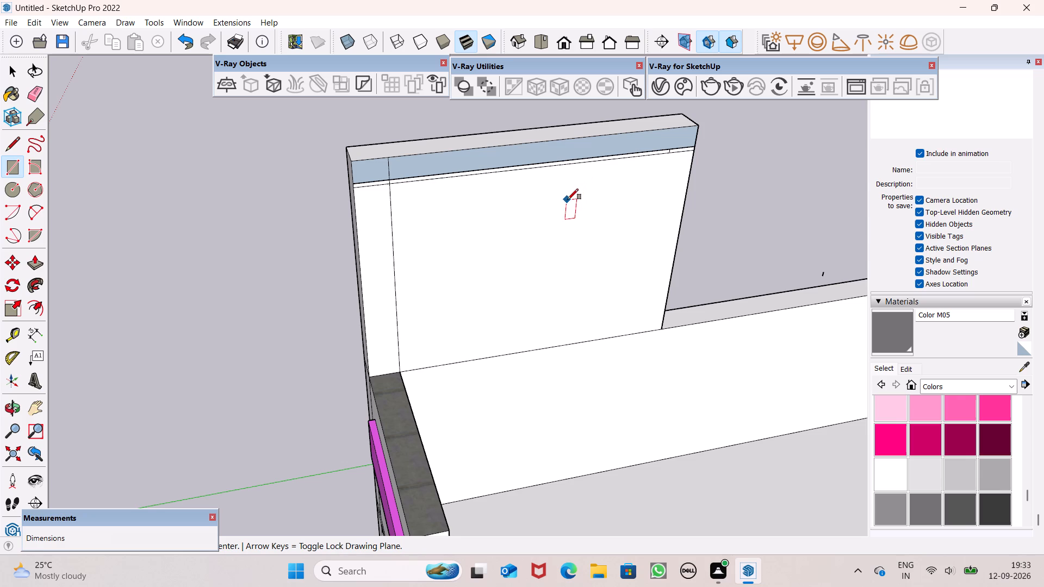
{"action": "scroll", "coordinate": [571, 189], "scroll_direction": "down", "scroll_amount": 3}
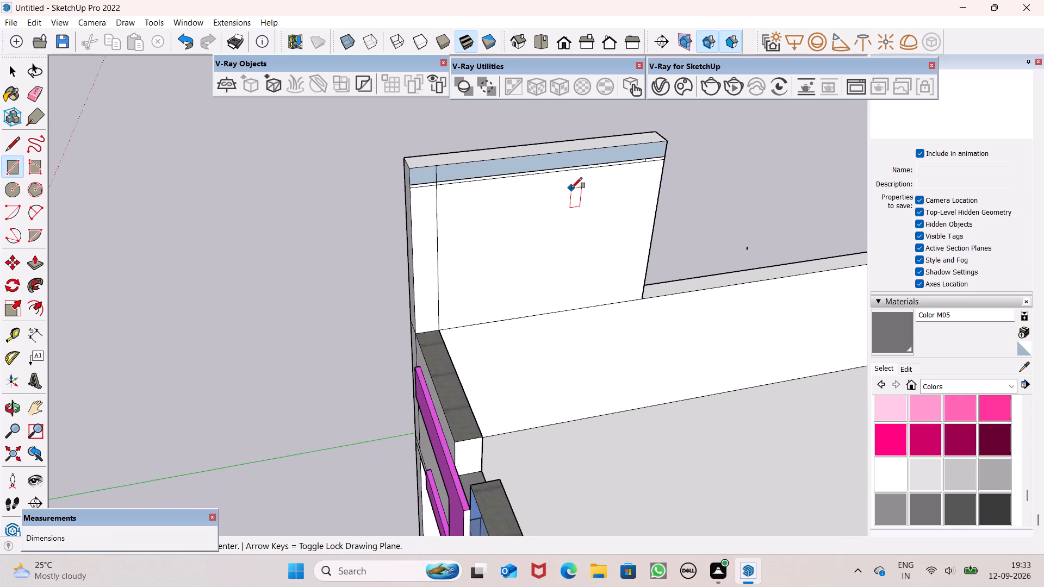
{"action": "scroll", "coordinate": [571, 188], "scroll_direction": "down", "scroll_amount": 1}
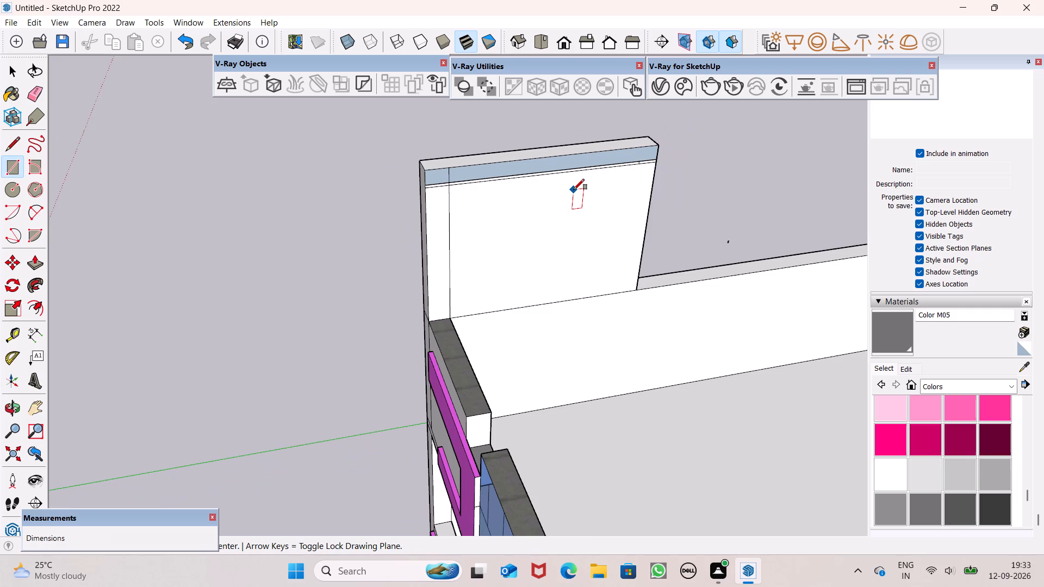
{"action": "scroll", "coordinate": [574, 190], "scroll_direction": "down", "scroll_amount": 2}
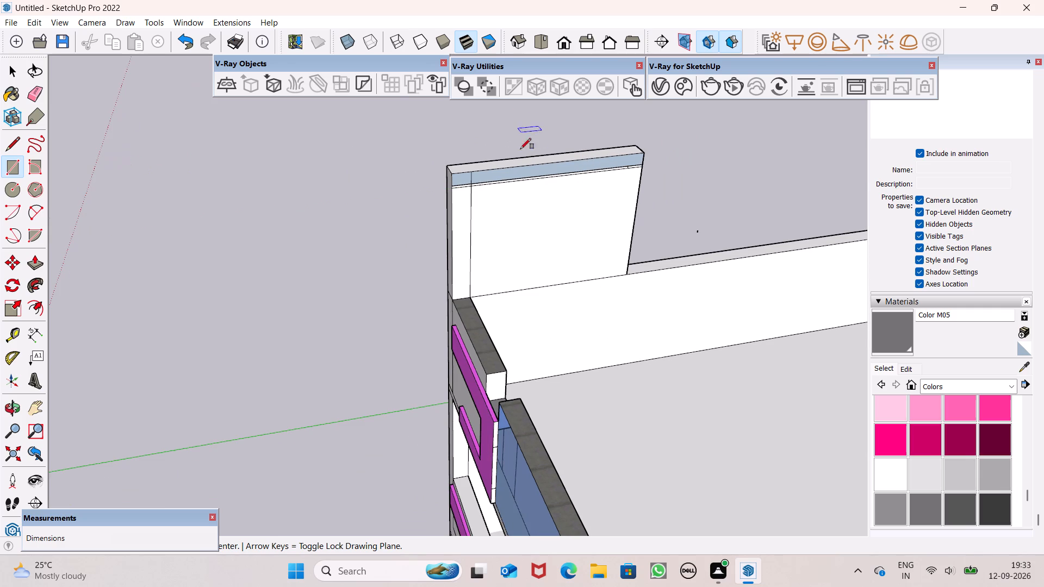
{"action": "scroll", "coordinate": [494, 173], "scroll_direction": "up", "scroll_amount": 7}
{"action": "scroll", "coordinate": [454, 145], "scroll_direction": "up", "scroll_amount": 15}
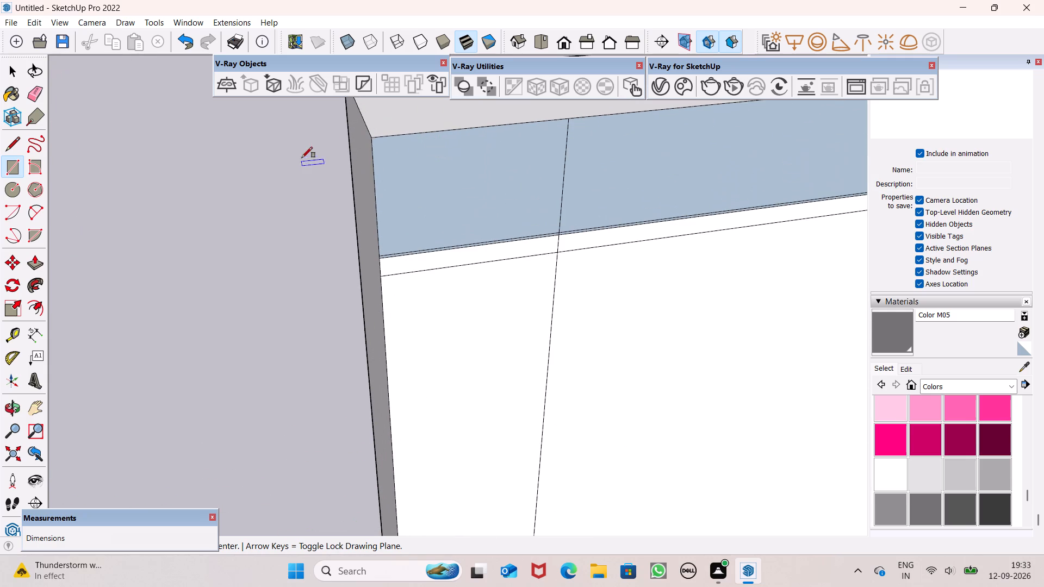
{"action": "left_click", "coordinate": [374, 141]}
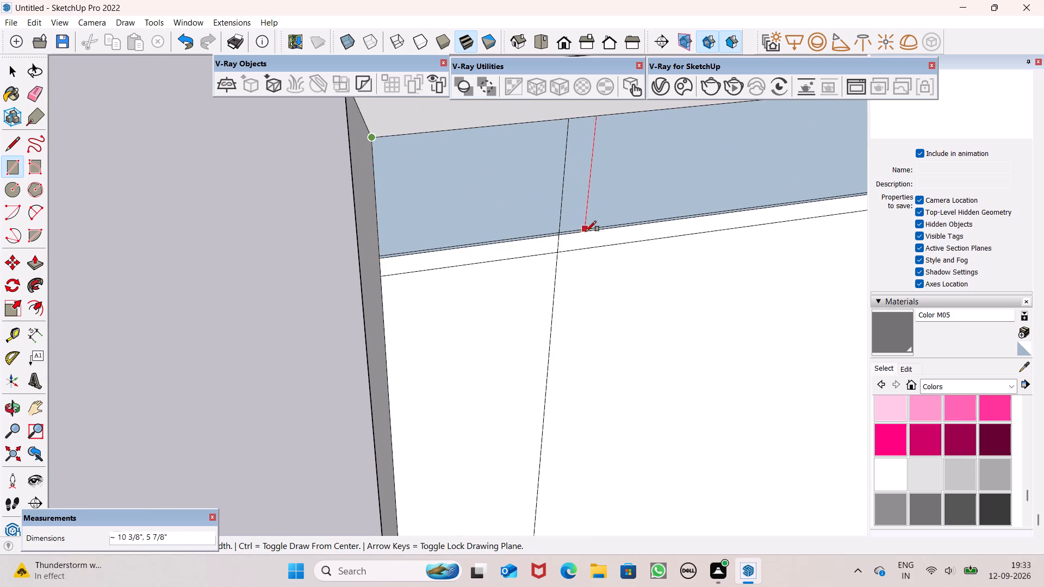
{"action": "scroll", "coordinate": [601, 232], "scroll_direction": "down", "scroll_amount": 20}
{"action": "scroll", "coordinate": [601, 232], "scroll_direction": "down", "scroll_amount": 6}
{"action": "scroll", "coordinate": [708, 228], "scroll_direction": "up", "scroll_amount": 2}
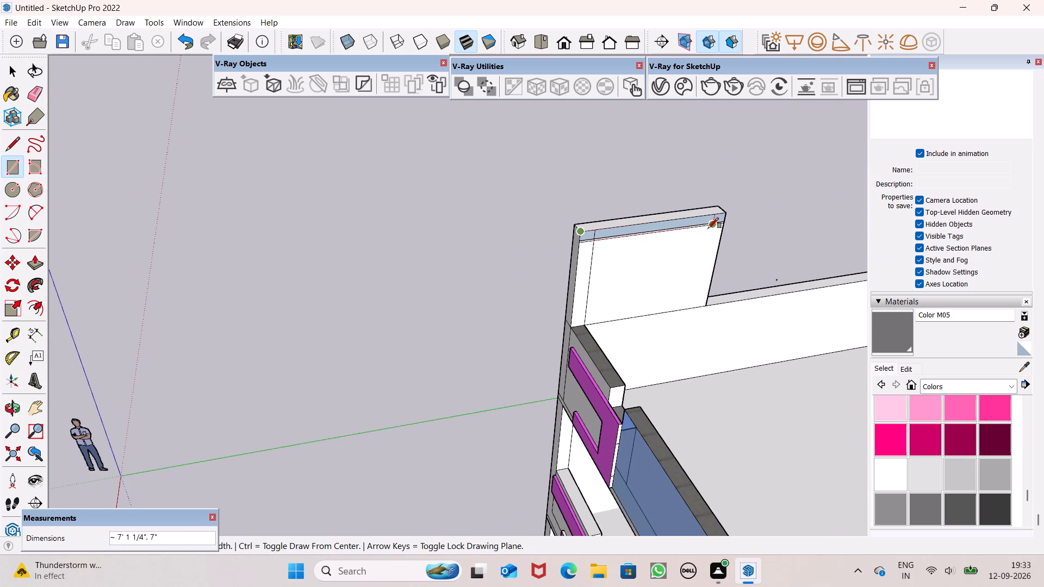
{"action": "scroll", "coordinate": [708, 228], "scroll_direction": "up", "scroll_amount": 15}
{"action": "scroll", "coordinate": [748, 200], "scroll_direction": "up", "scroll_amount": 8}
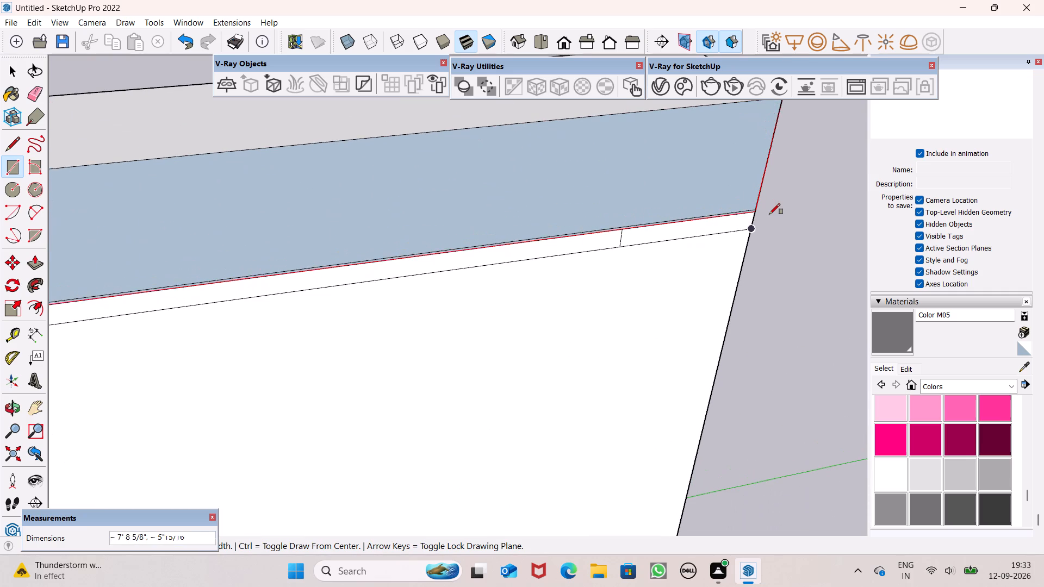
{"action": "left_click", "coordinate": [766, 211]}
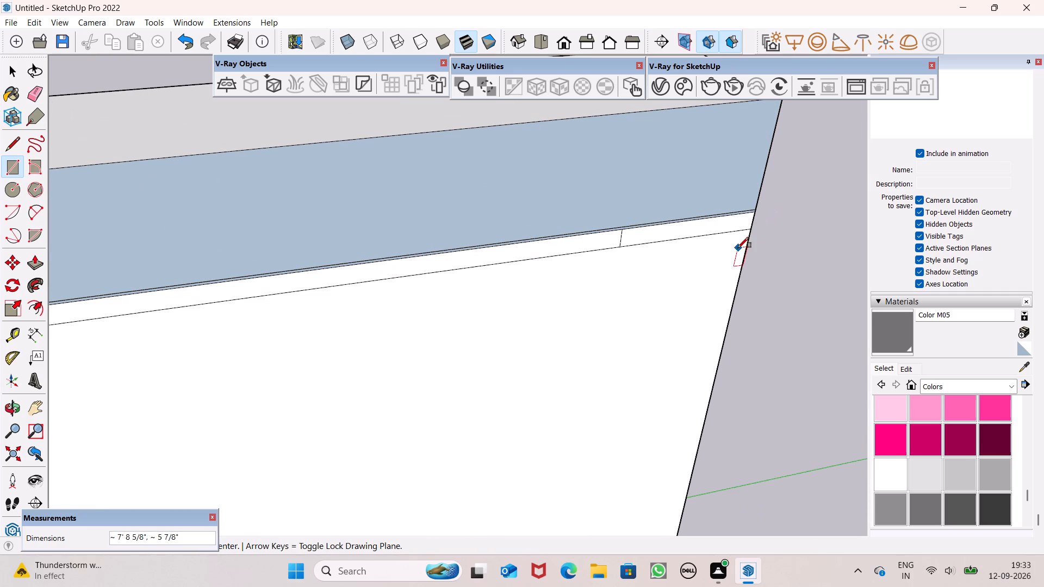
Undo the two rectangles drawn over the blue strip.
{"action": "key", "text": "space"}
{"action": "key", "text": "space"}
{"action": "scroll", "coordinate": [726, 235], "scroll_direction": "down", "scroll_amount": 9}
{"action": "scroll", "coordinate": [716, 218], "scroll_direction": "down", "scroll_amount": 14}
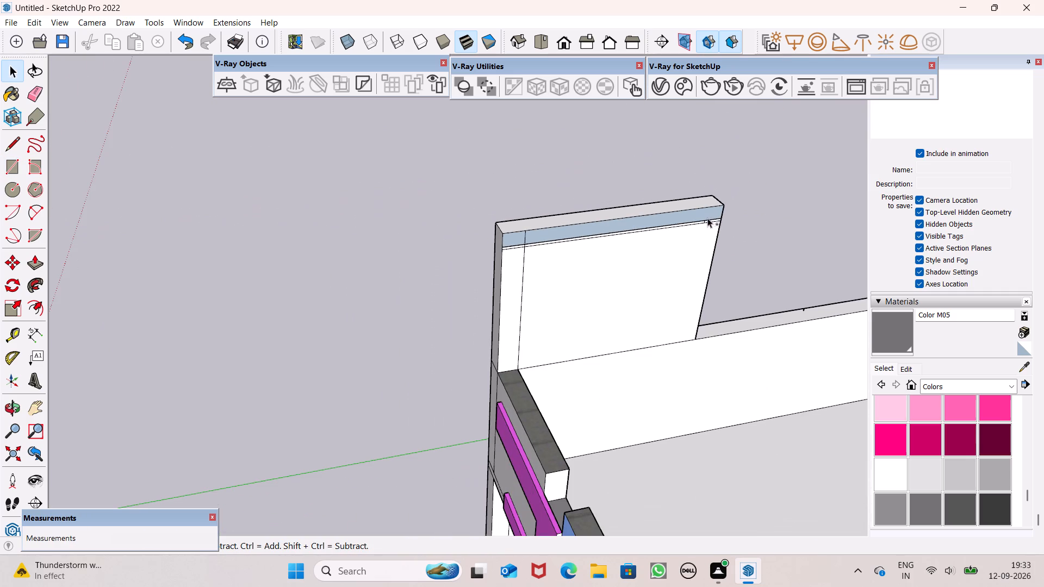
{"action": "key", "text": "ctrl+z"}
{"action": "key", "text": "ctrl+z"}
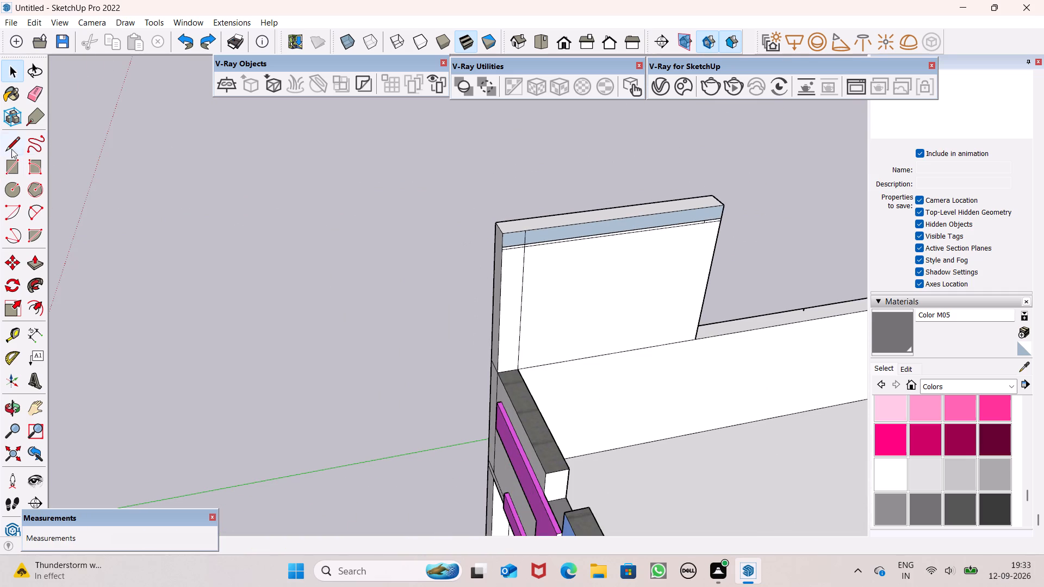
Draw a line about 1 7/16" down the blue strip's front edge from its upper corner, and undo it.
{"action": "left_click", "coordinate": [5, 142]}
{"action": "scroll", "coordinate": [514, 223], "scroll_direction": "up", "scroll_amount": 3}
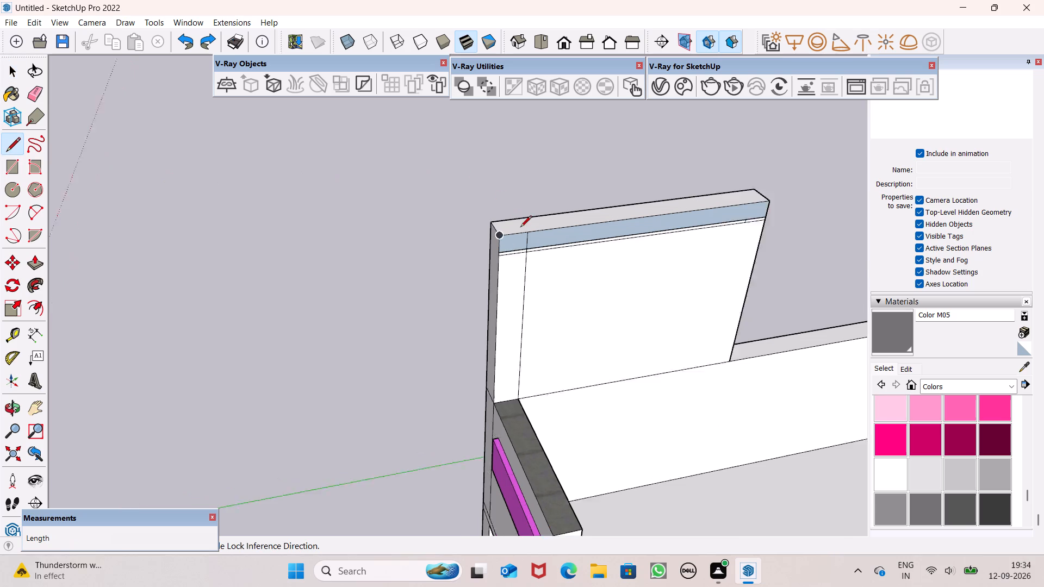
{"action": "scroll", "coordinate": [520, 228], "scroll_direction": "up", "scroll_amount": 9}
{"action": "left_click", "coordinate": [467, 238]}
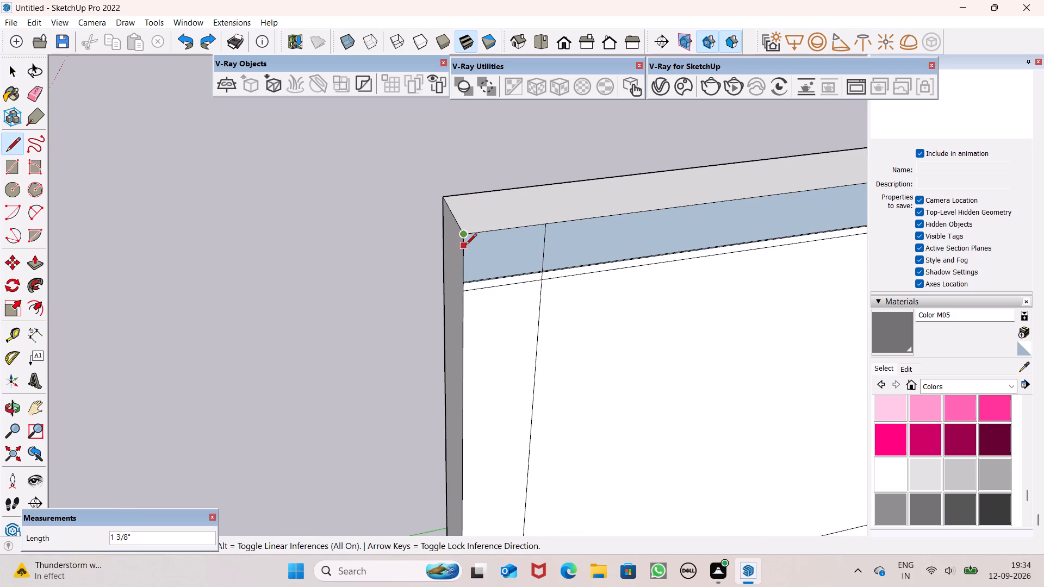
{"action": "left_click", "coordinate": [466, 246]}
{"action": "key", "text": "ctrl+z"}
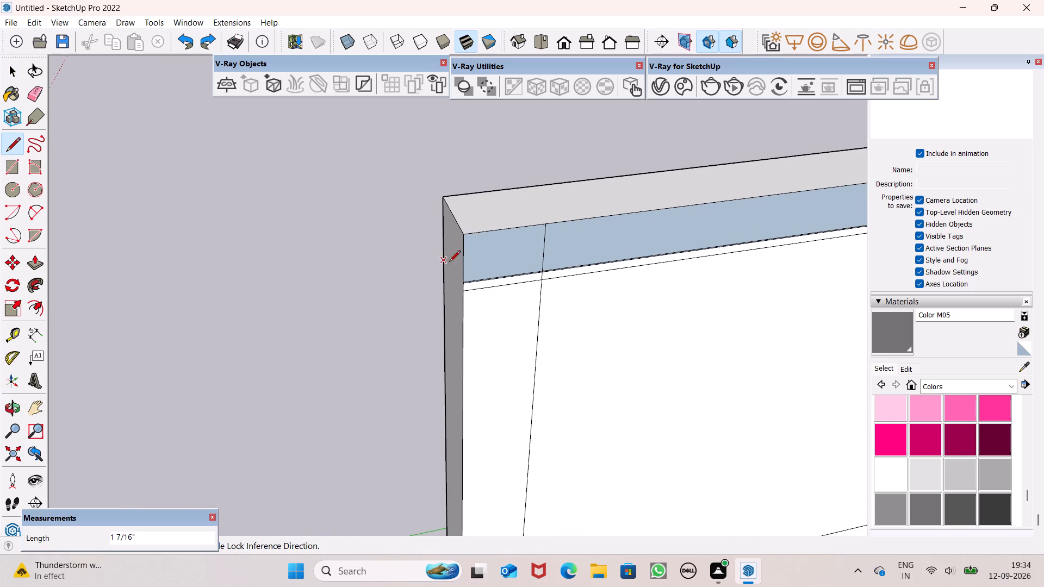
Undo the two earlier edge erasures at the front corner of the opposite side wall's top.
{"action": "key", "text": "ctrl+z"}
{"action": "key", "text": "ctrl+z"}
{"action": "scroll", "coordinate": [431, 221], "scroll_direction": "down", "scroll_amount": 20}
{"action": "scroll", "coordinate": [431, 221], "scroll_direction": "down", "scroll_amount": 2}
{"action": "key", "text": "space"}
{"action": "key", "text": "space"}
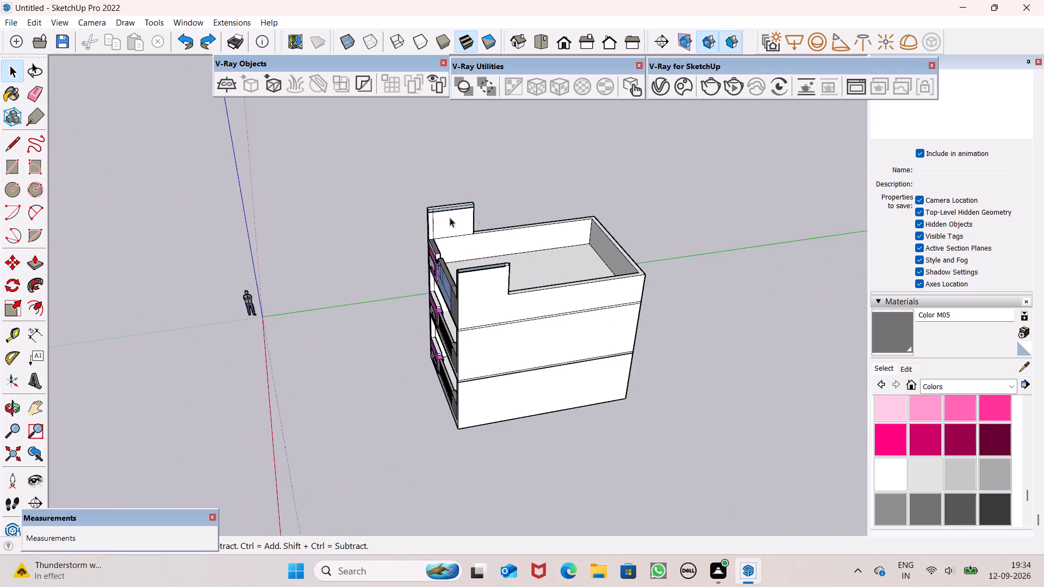
Erase the two parallel lines along the outer face of the pink-trim side wall, just below its top.
{"action": "middle_click_drag", "start_coordinate": [469, 257], "coordinate": [850, 225]}
{"action": "middle_click_drag", "start_coordinate": [514, 269], "coordinate": [616, 256]}
{"action": "scroll", "coordinate": [403, 260], "scroll_direction": "up", "scroll_amount": 8}
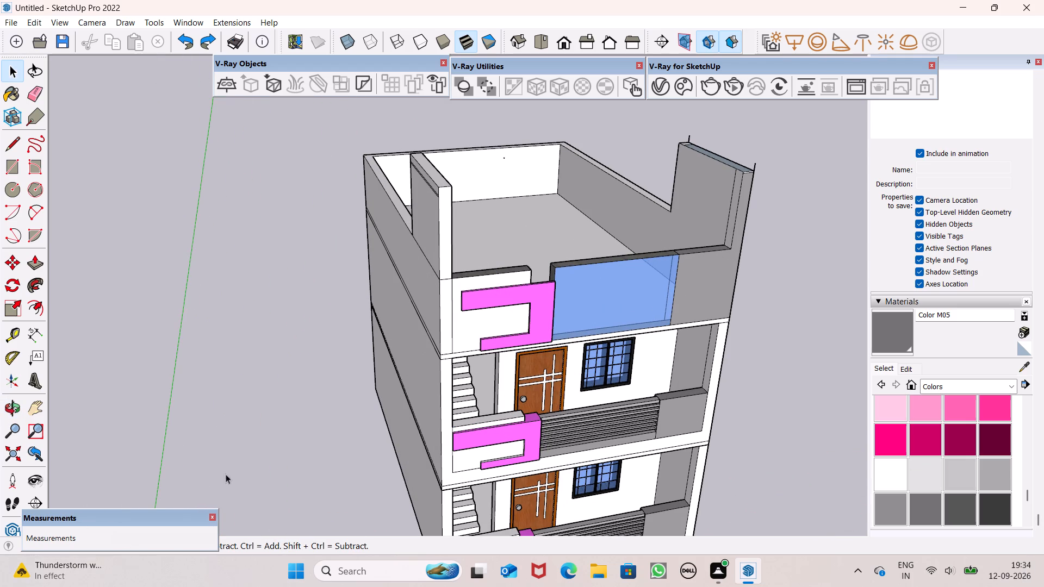
{"action": "left_click", "coordinate": [34, 91]}
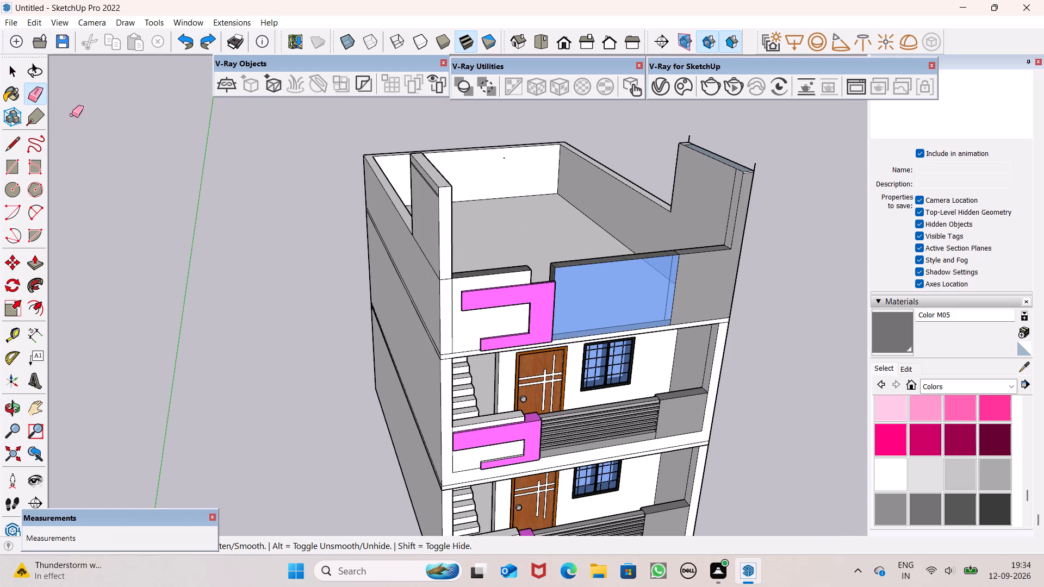
{"action": "scroll", "coordinate": [320, 226], "scroll_direction": "up", "scroll_amount": 5}
{"action": "scroll", "coordinate": [490, 172], "scroll_direction": "up", "scroll_amount": 5}
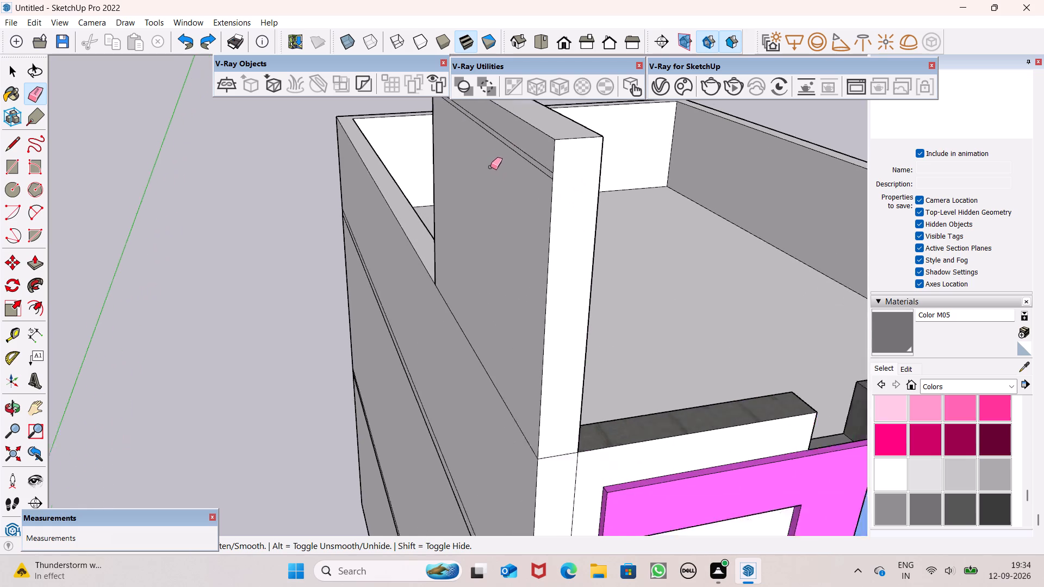
{"action": "scroll", "coordinate": [490, 167], "scroll_direction": "up", "scroll_amount": 2}
{"action": "left_click_drag", "start_coordinate": [524, 145], "coordinate": [528, 159]}
{"action": "scroll", "coordinate": [638, 235], "scroll_direction": "down", "scroll_amount": 5}
{"action": "key", "text": "space"}
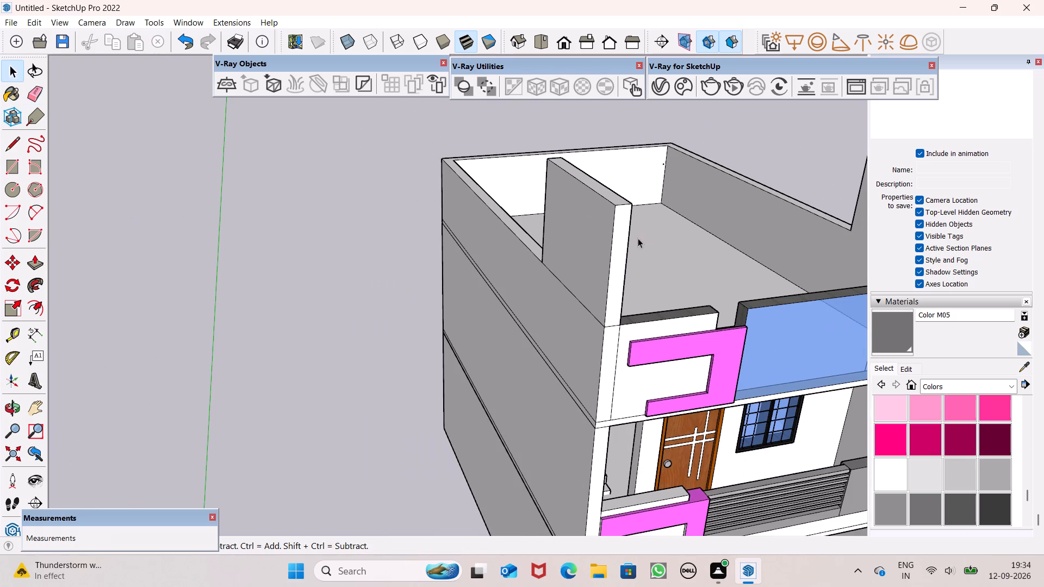
Push the top face of the raised front section of the pink-trim side wall down about 5' 7".
{"action": "left_click_drag", "start_coordinate": [30, 264], "coordinate": [36, 259]}
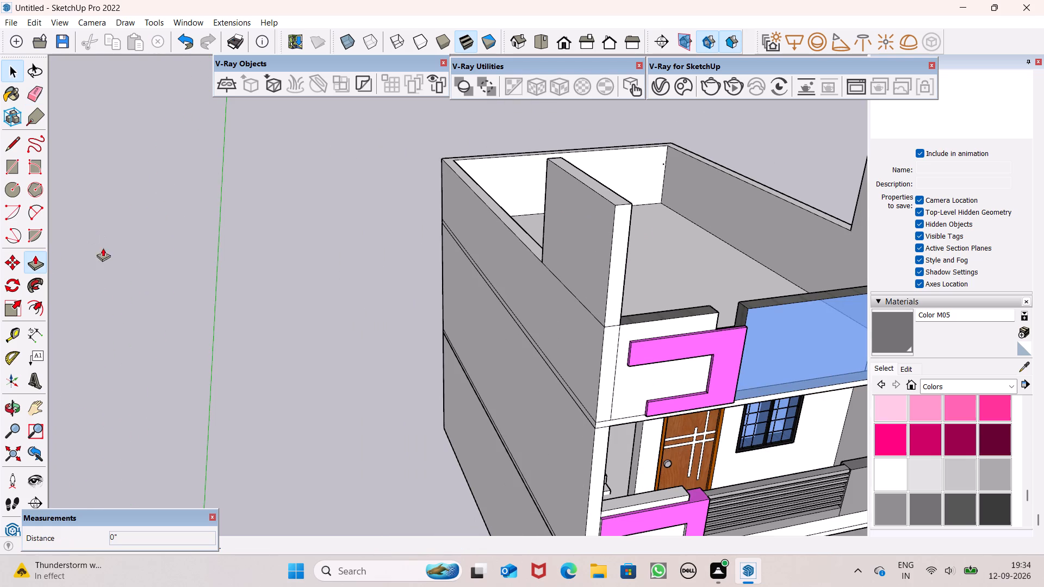
{"action": "left_click_drag", "start_coordinate": [589, 176], "coordinate": [571, 290]}
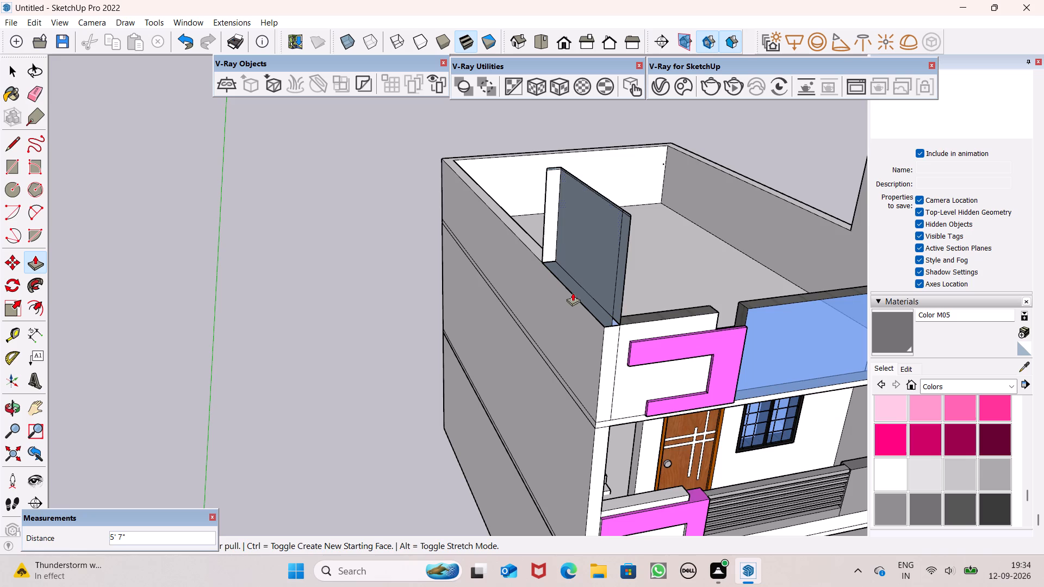
{"action": "middle_click_drag", "start_coordinate": [629, 277], "coordinate": [553, 400]}
{"action": "key", "text": "space"}
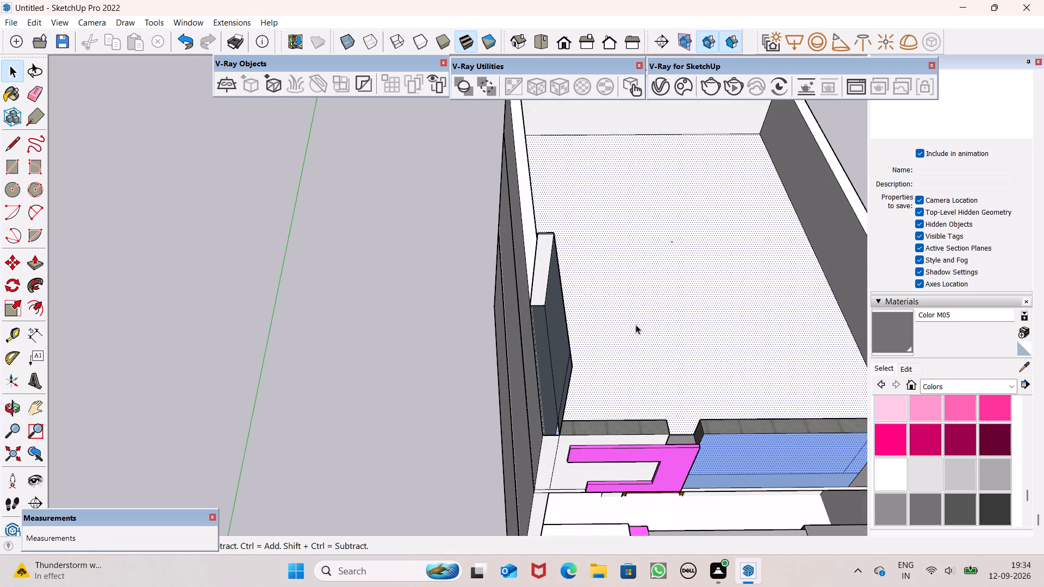
{"action": "middle_click_drag", "start_coordinate": [568, 360], "coordinate": [647, 223]}
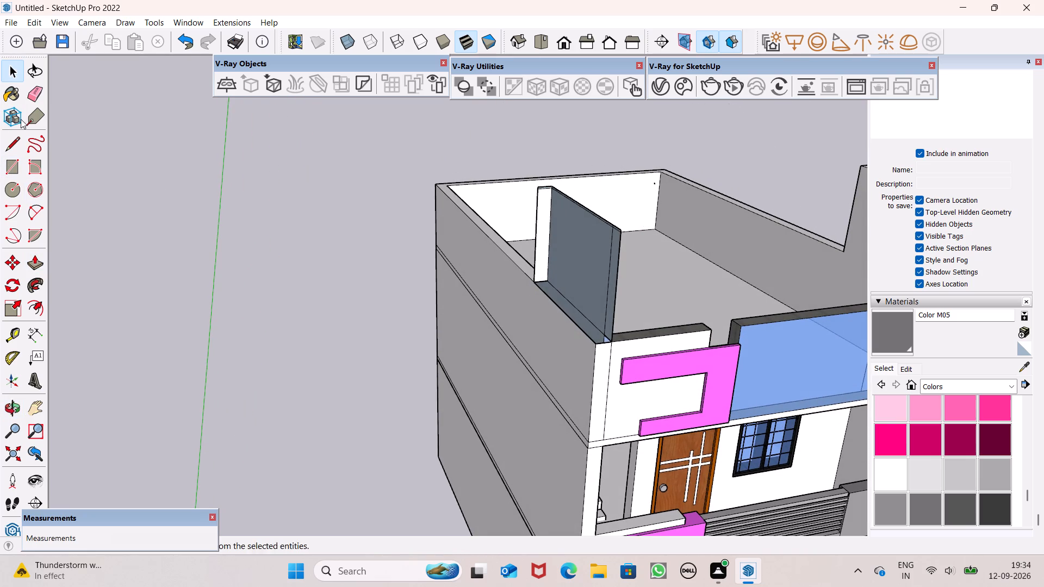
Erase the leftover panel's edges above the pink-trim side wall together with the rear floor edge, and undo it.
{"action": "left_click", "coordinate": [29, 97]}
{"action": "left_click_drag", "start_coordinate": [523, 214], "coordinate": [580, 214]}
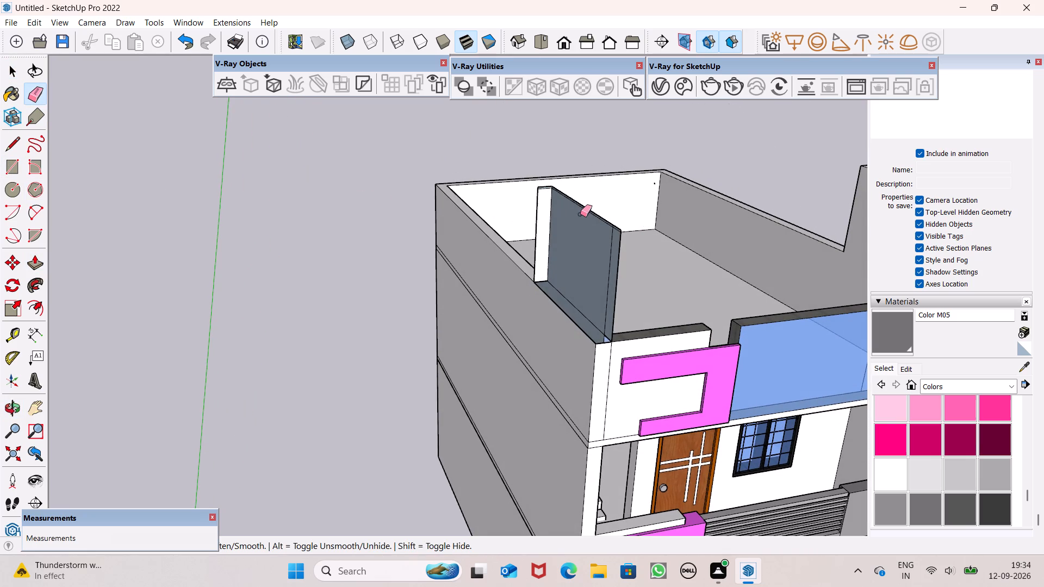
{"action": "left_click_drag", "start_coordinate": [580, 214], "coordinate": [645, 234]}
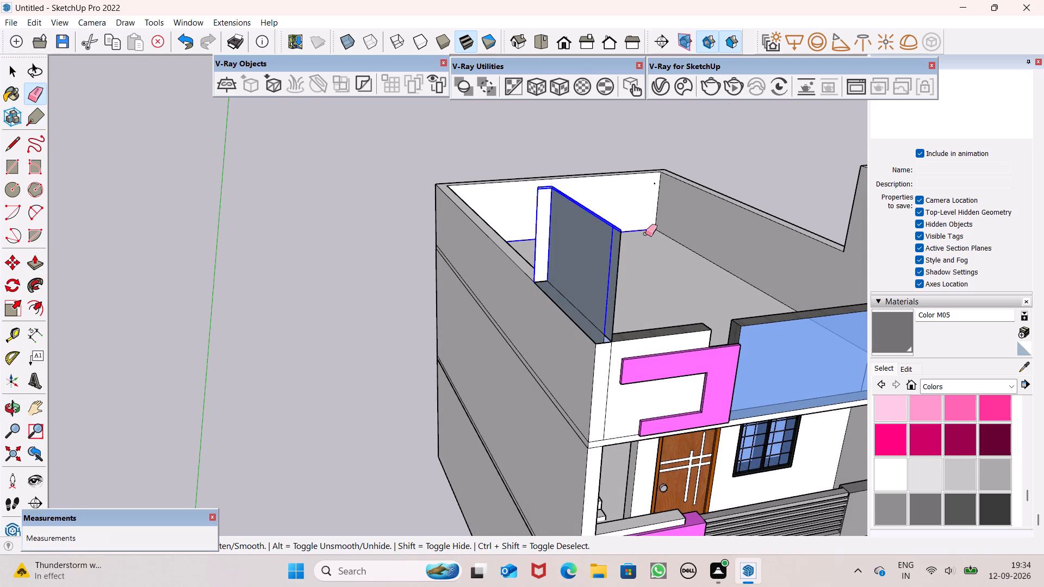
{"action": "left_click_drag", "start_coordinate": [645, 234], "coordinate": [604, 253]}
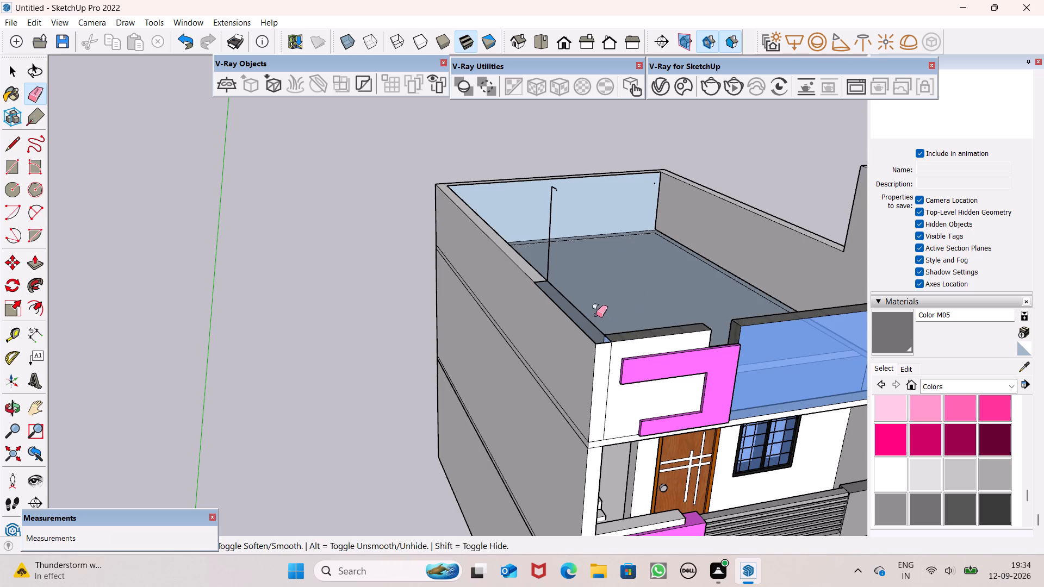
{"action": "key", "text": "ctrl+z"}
Erase the front and top edges of the leftover inner panel standing on the pink-trim side wall.
{"action": "middle_click_drag", "start_coordinate": [599, 329], "coordinate": [431, 381]}
{"action": "scroll", "coordinate": [449, 360], "scroll_direction": "up", "scroll_amount": 8}
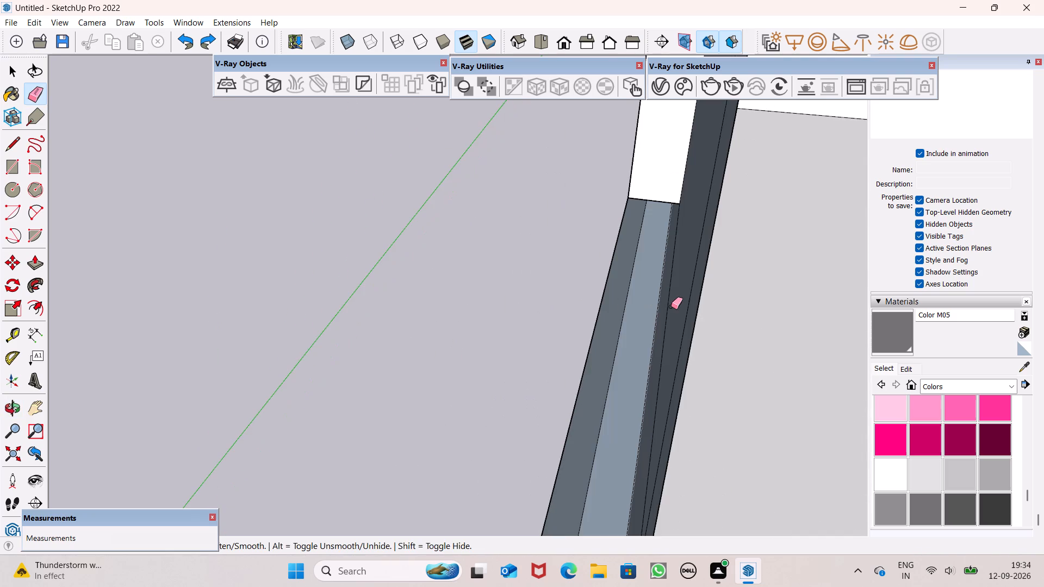
{"action": "scroll", "coordinate": [668, 317], "scroll_direction": "down", "scroll_amount": 6}
{"action": "middle_click_drag", "start_coordinate": [680, 346], "coordinate": [563, 357]}
{"action": "scroll", "coordinate": [667, 370], "scroll_direction": "down", "scroll_amount": 1}
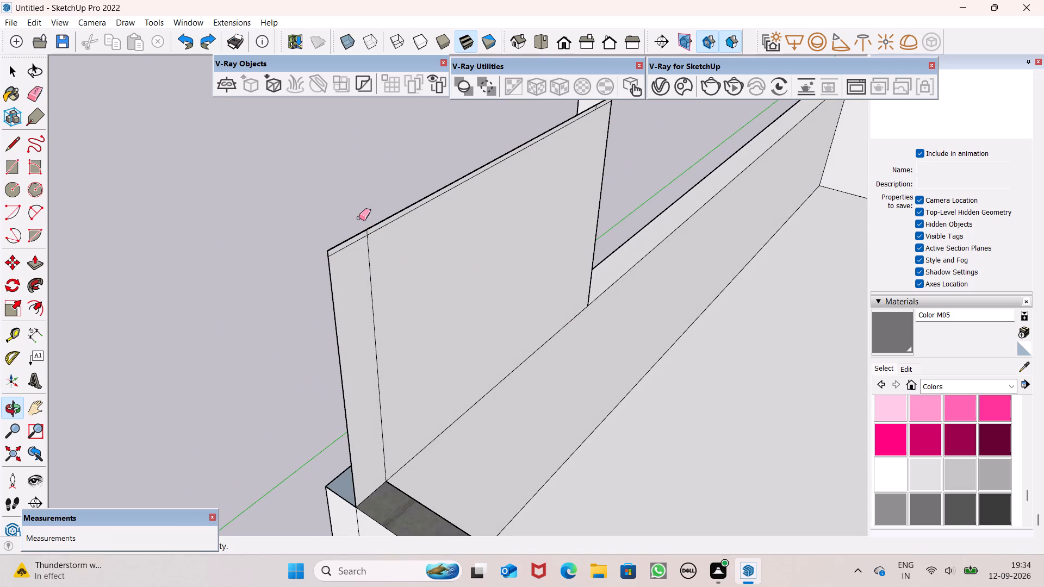
{"action": "left_click_drag", "start_coordinate": [358, 218], "coordinate": [371, 260]}
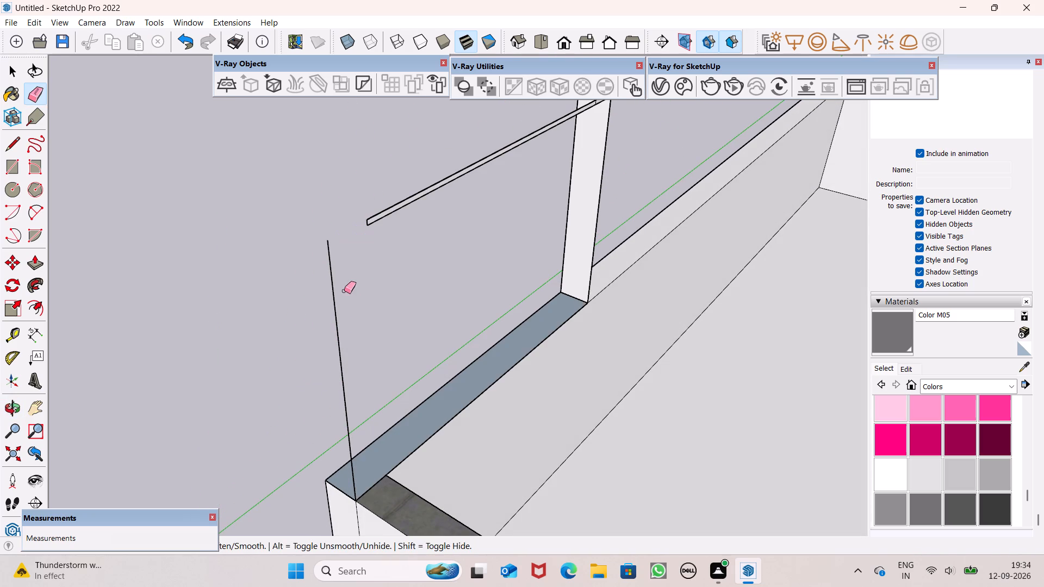
{"action": "left_click_drag", "start_coordinate": [344, 291], "coordinate": [333, 284]}
{"action": "left_click_drag", "start_coordinate": [377, 210], "coordinate": [392, 233]}
Erase the remaining upright end strip at the rear of the opening in the pink-trim side wall's top.
{"action": "scroll", "coordinate": [396, 273], "scroll_direction": "down", "scroll_amount": 7}
{"action": "scroll", "coordinate": [368, 252], "scroll_direction": "up", "scroll_amount": 2}
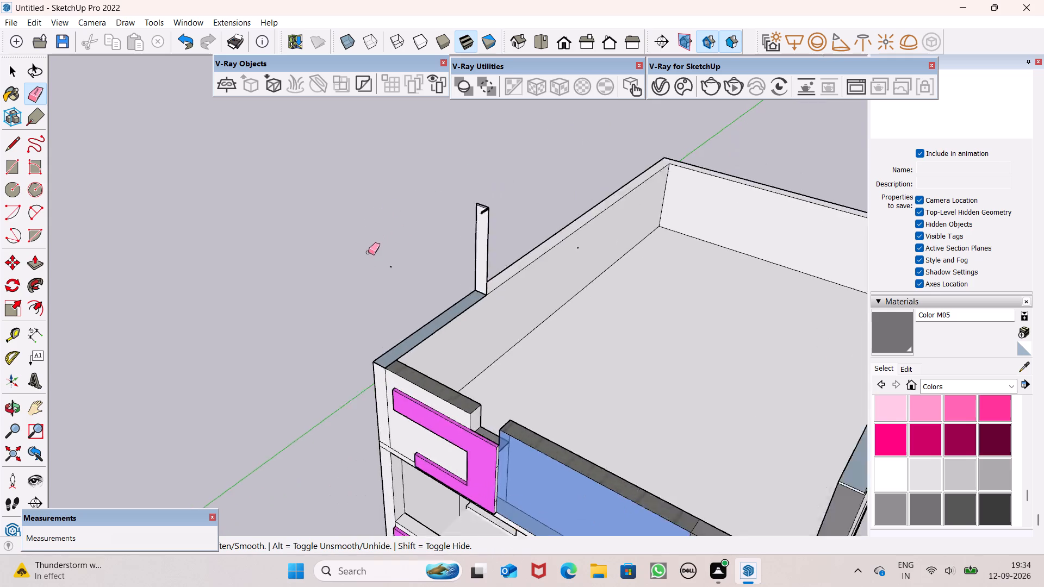
{"action": "scroll", "coordinate": [368, 252], "scroll_direction": "up", "scroll_amount": 4}
{"action": "left_click_drag", "start_coordinate": [595, 146], "coordinate": [606, 163]}
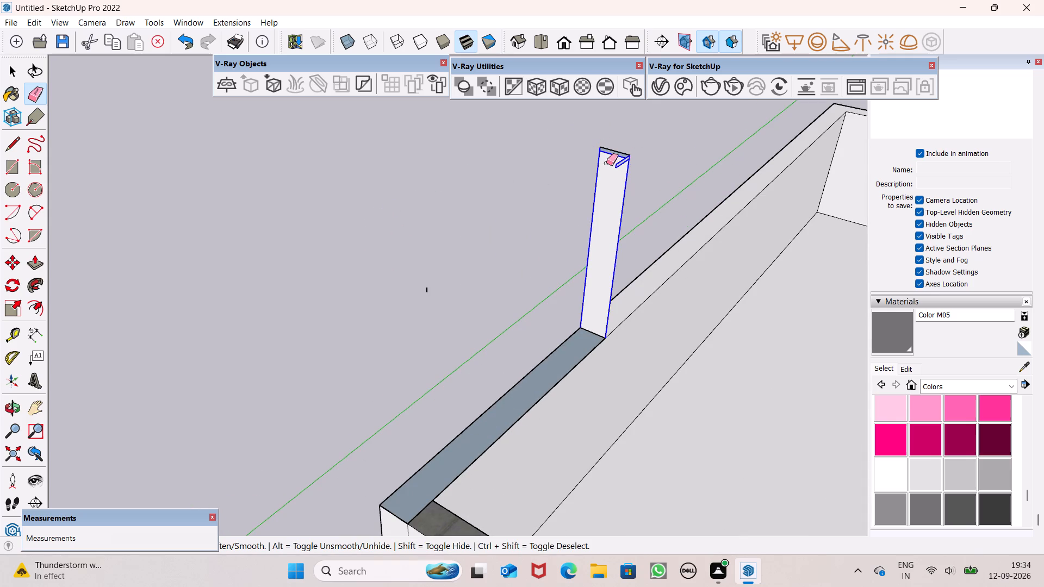
{"action": "left_click_drag", "start_coordinate": [606, 163], "coordinate": [620, 167]}
{"action": "left_click_drag", "start_coordinate": [618, 149], "coordinate": [633, 179]}
{"action": "key", "text": "space"}
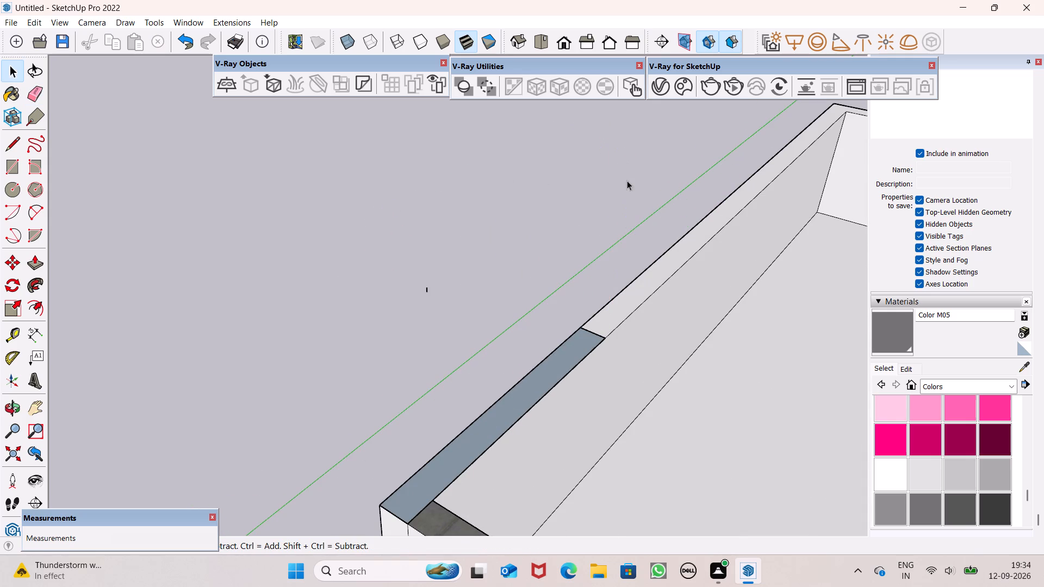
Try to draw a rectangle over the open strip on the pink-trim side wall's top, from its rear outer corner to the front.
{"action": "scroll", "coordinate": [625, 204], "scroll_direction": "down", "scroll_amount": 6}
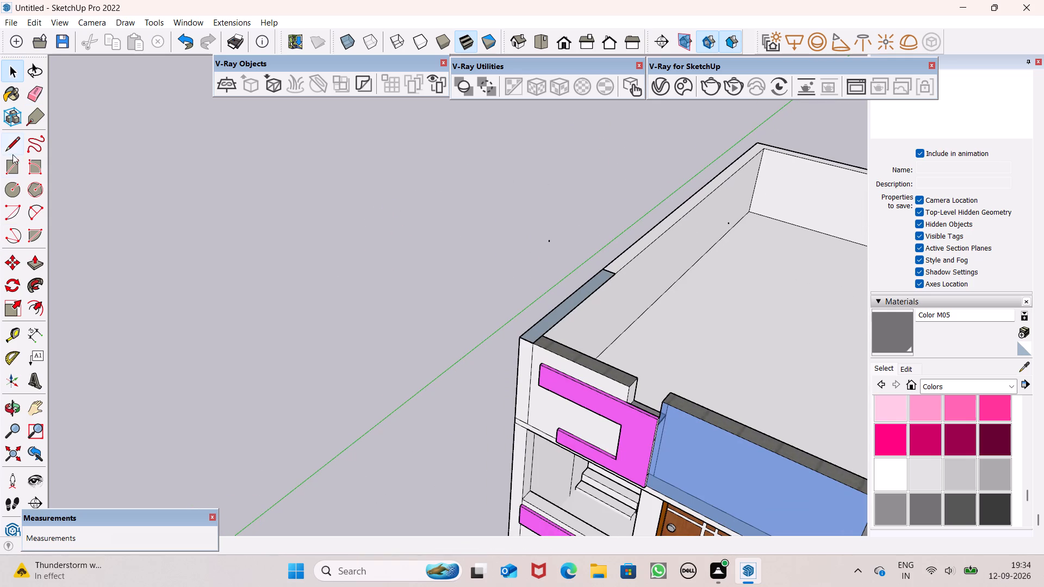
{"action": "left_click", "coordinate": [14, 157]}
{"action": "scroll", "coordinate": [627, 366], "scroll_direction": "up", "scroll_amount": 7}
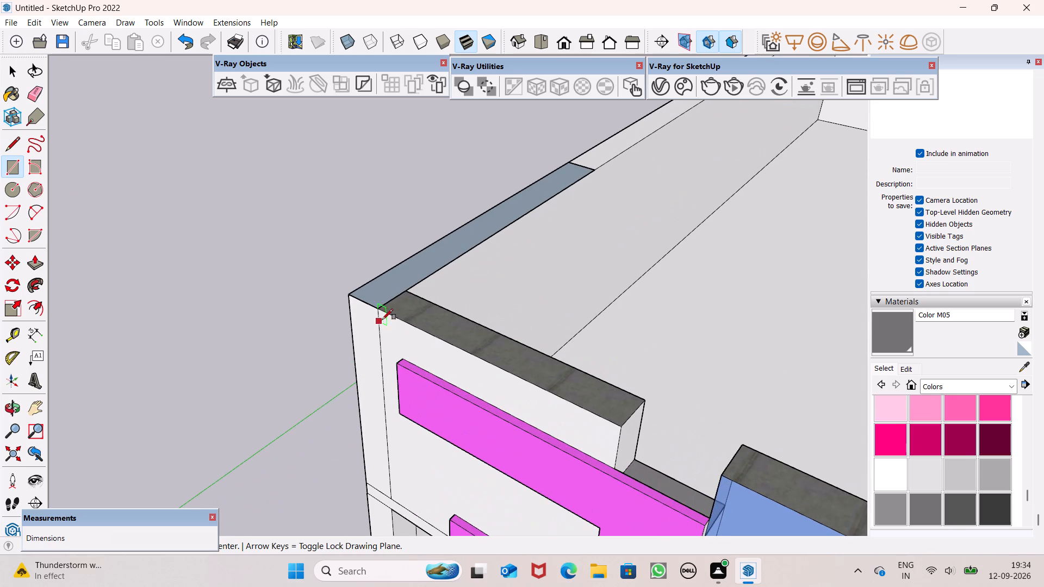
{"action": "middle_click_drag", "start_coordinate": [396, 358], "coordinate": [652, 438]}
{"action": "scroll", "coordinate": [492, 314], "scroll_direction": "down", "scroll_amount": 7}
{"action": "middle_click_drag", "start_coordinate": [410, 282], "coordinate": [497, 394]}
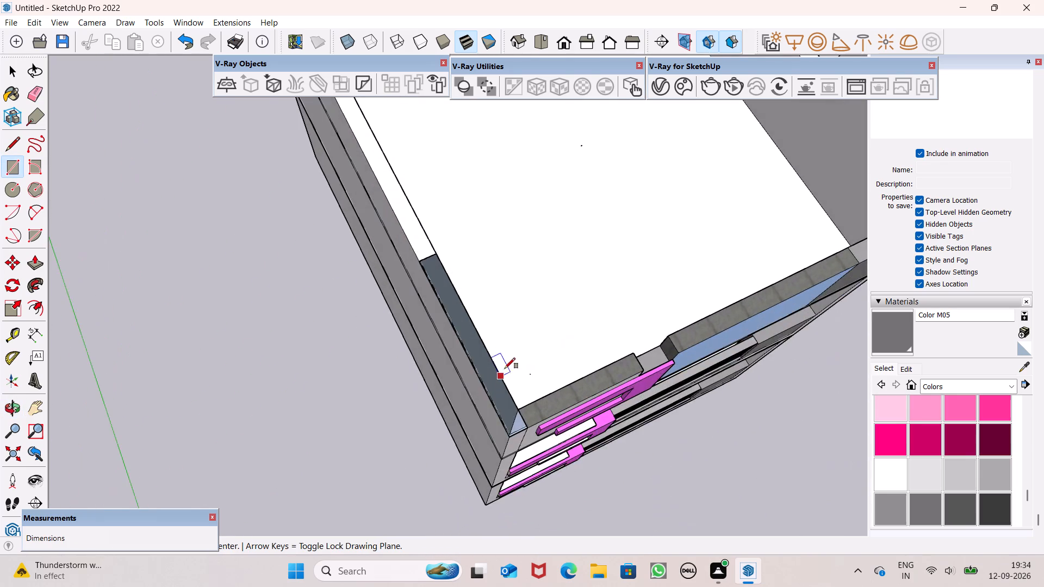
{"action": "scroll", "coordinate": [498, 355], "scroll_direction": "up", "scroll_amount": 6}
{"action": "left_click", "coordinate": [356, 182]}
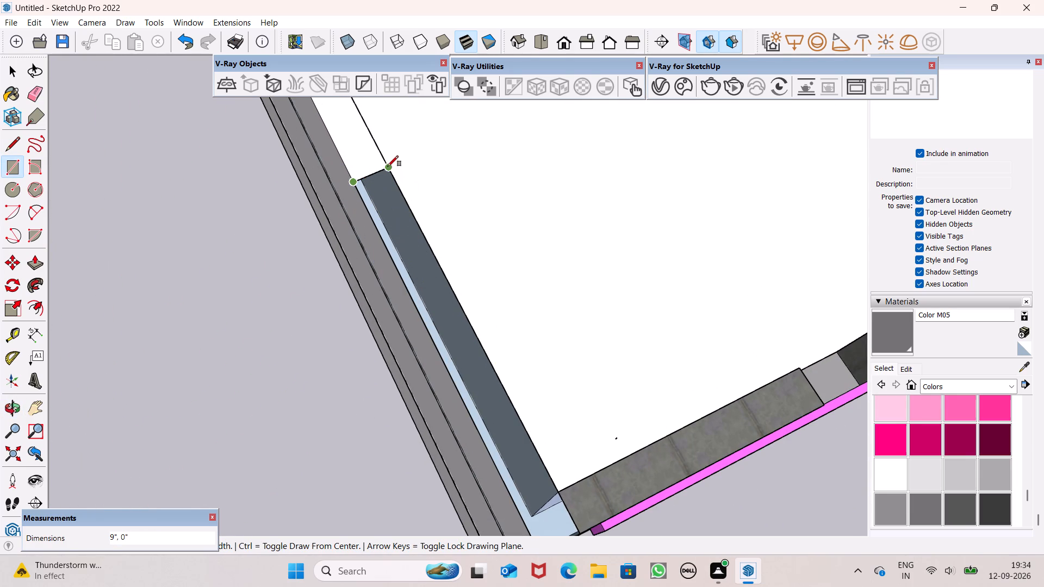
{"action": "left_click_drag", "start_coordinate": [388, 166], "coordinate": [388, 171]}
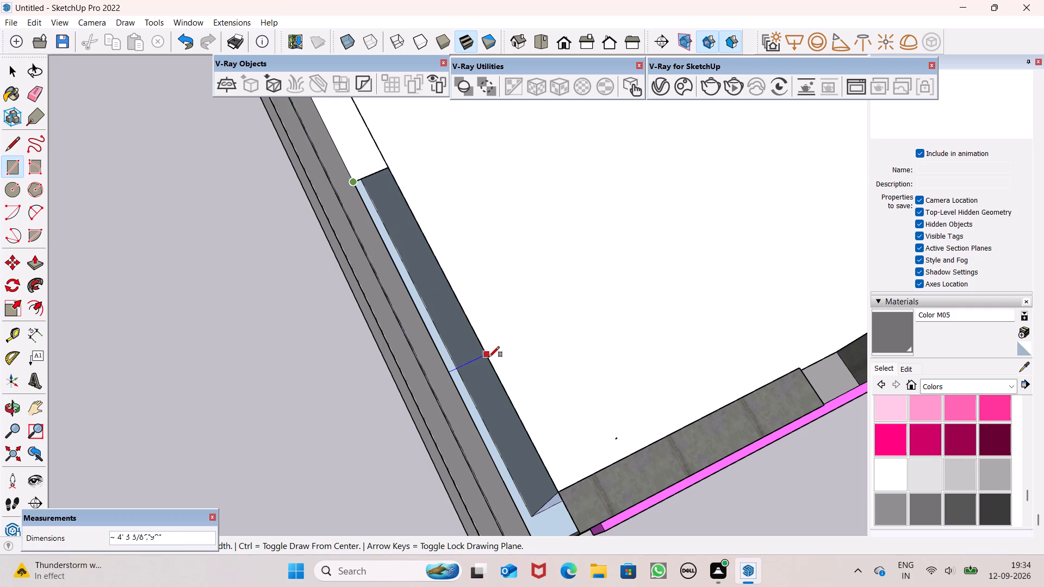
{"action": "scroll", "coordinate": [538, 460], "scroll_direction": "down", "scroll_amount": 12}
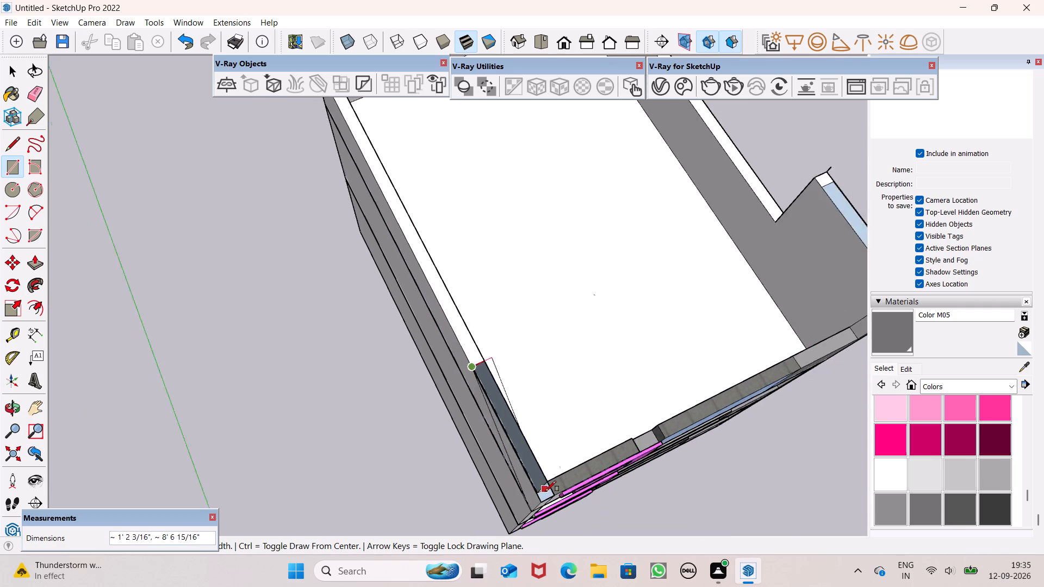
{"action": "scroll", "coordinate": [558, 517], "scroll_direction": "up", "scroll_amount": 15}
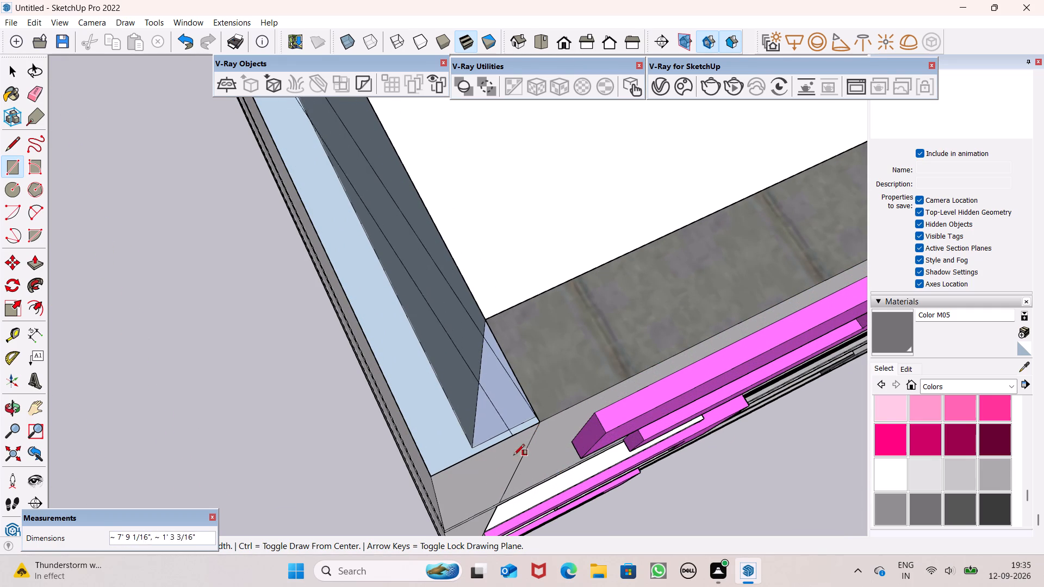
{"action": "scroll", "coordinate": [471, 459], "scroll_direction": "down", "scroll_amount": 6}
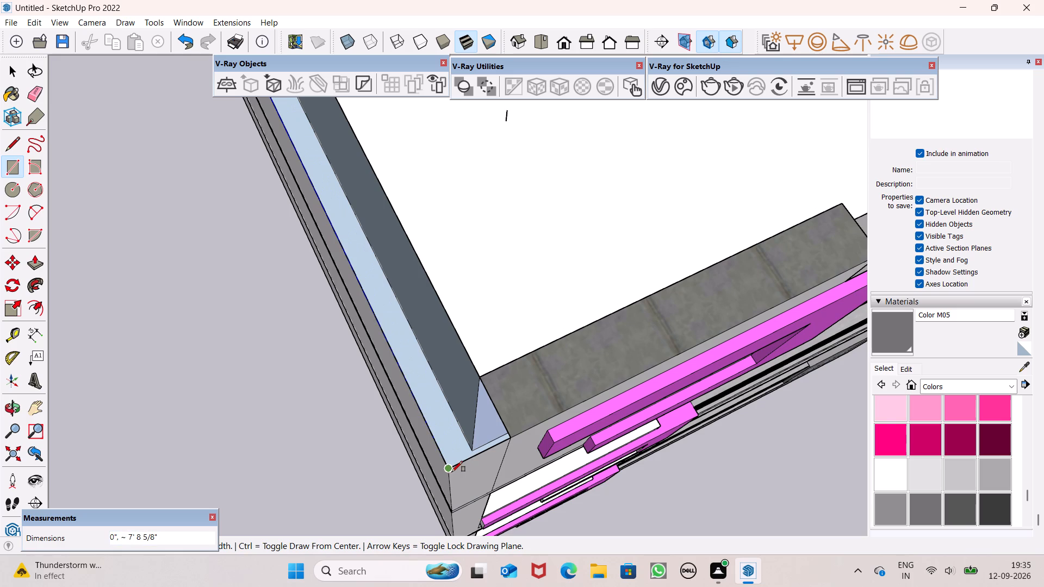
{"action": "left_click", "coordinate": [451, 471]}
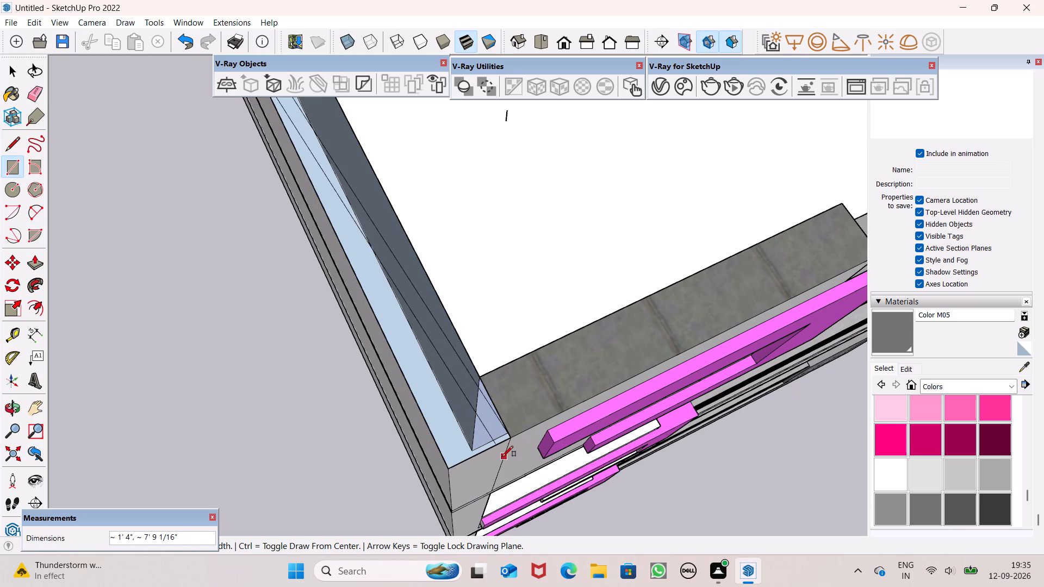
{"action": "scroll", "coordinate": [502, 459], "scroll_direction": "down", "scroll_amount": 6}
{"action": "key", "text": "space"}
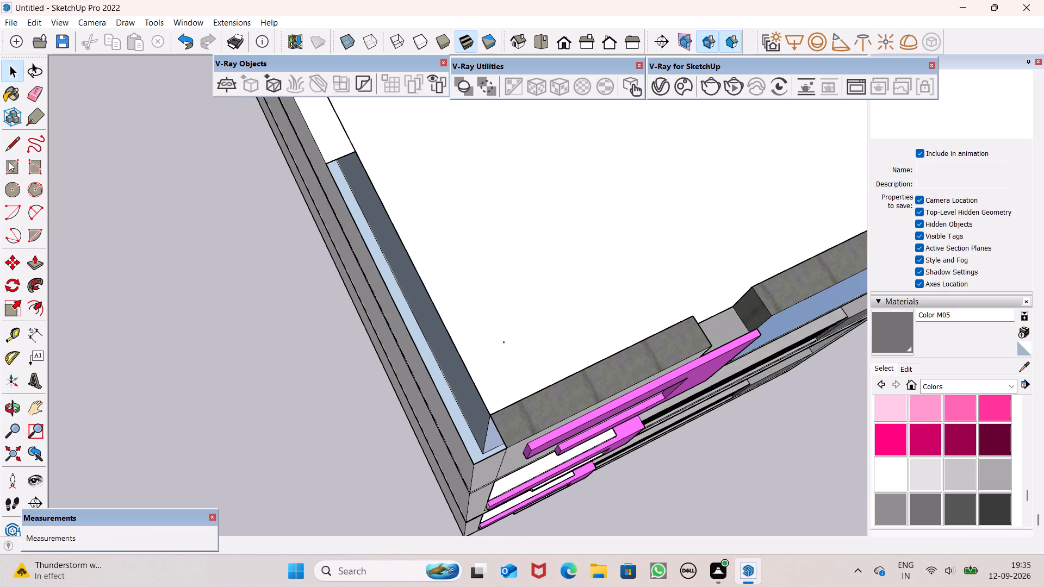
Draw a line about 1" long from the opening's rear outer corner along its rear edge to close the wall's top face.
{"action": "left_click", "coordinate": [9, 161]}
{"action": "scroll", "coordinate": [215, 163], "scroll_direction": "up", "scroll_amount": 6}
{"action": "scroll", "coordinate": [391, 268], "scroll_direction": "down", "scroll_amount": 6}
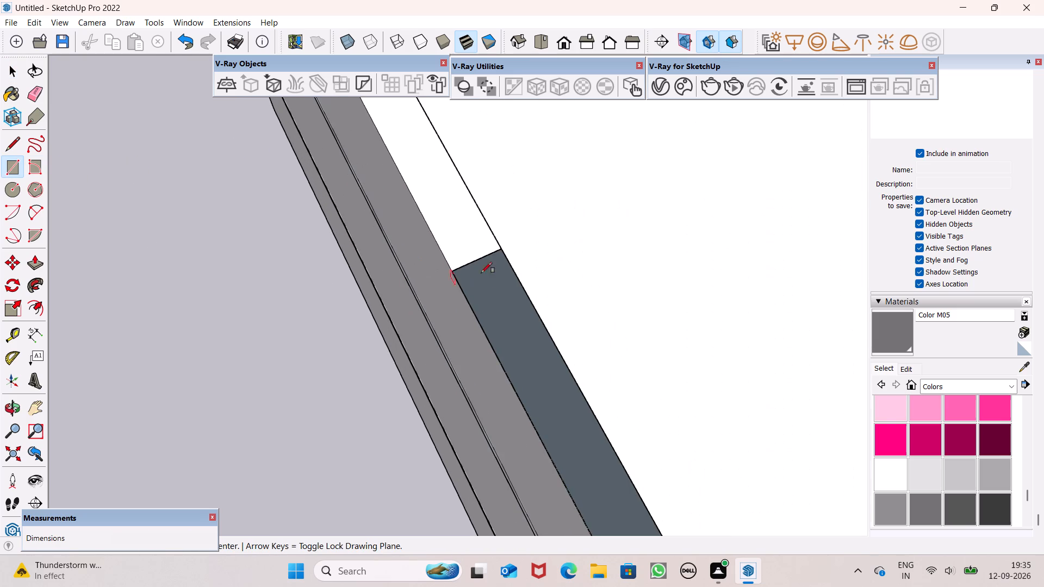
{"action": "scroll", "coordinate": [459, 277], "scroll_direction": "up", "scroll_amount": 5}
{"action": "left_click", "coordinate": [6, 148]}
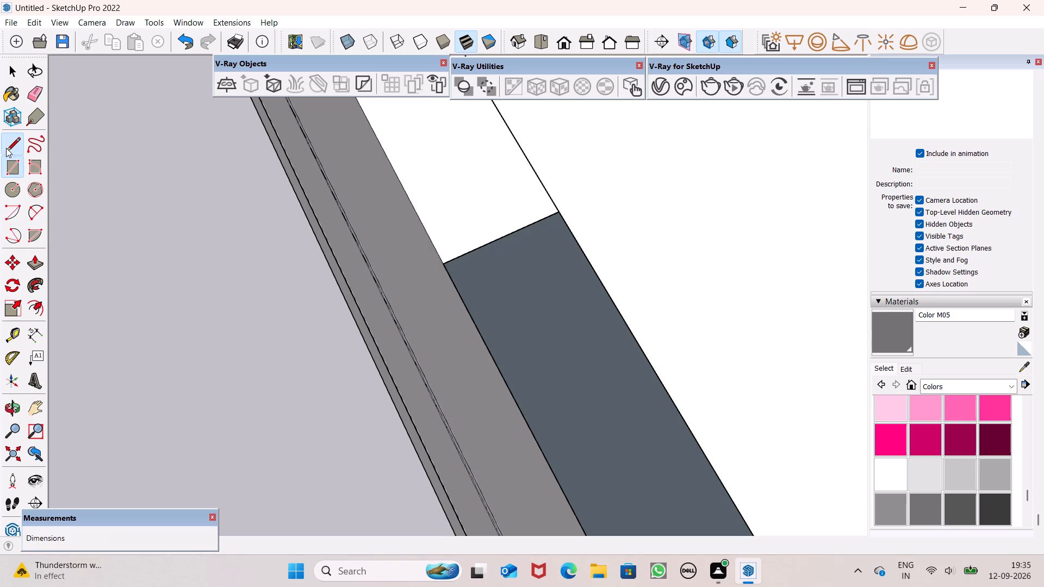
{"action": "left_click", "coordinate": [444, 266]}
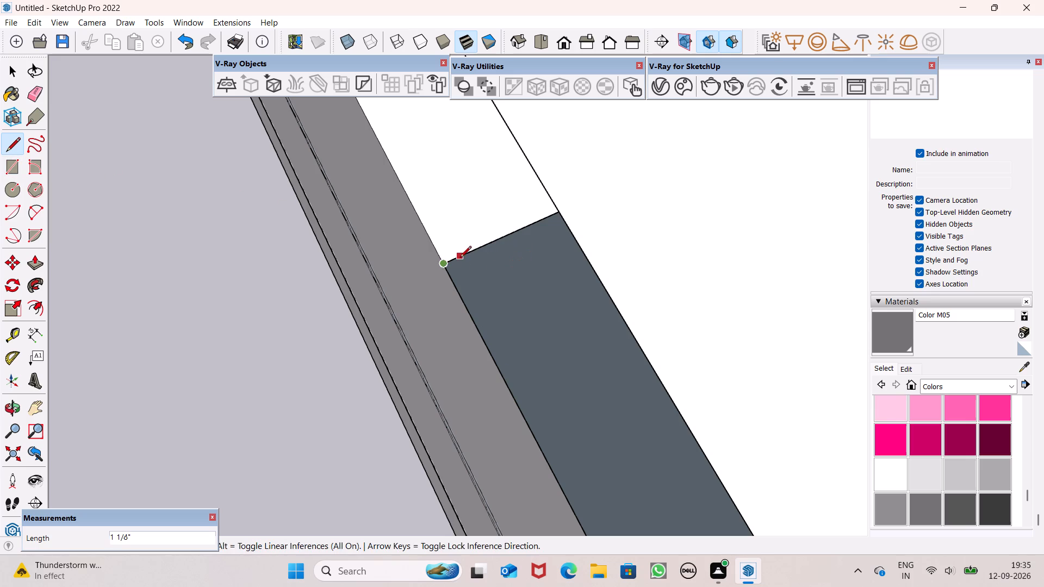
{"action": "left_click", "coordinate": [460, 258]}
{"action": "scroll", "coordinate": [470, 261], "scroll_direction": "down", "scroll_amount": 20}
{"action": "scroll", "coordinate": [470, 261], "scroll_direction": "down", "scroll_amount": 7}
{"action": "key", "text": "space"}
{"action": "key", "text": "space"}
{"action": "scroll", "coordinate": [476, 265], "scroll_direction": "down", "scroll_amount": 7}
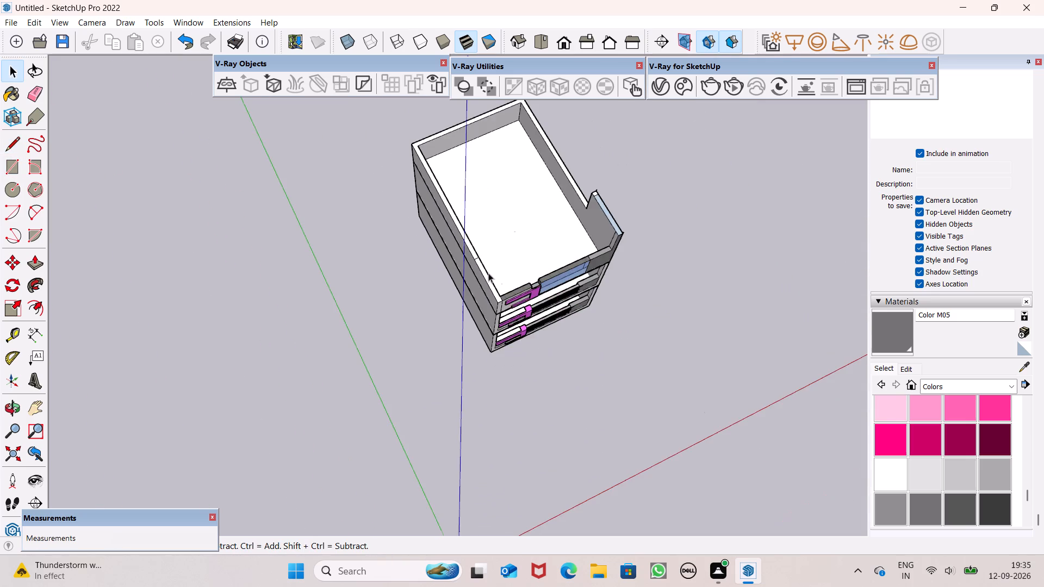
Switch to the top view and examine the tops of both side walls and the front parapet.
{"action": "middle_click_drag", "start_coordinate": [677, 261], "coordinate": [73, 324]}
{"action": "scroll", "coordinate": [624, 232], "scroll_direction": "down", "scroll_amount": 14}
{"action": "middle_click_drag", "start_coordinate": [650, 264], "coordinate": [0, 265]}
{"action": "scroll", "coordinate": [322, 209], "scroll_direction": "up", "scroll_amount": 1}
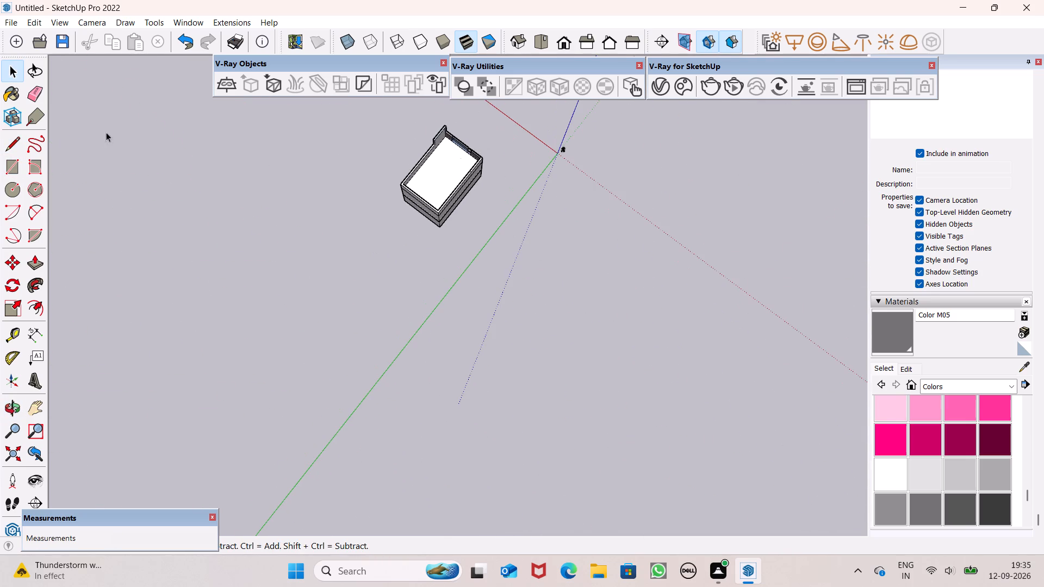
{"action": "left_click", "coordinate": [520, 45]}
{"action": "left_click", "coordinate": [534, 43]}
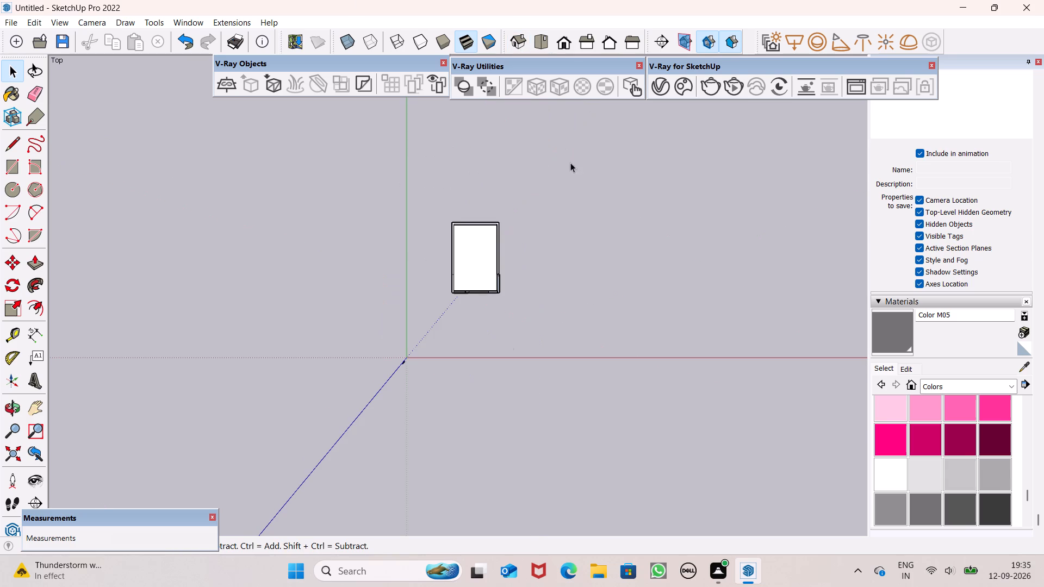
{"action": "scroll", "coordinate": [493, 313], "scroll_direction": "up", "scroll_amount": 7}
{"action": "scroll", "coordinate": [509, 267], "scroll_direction": "up", "scroll_amount": 15}
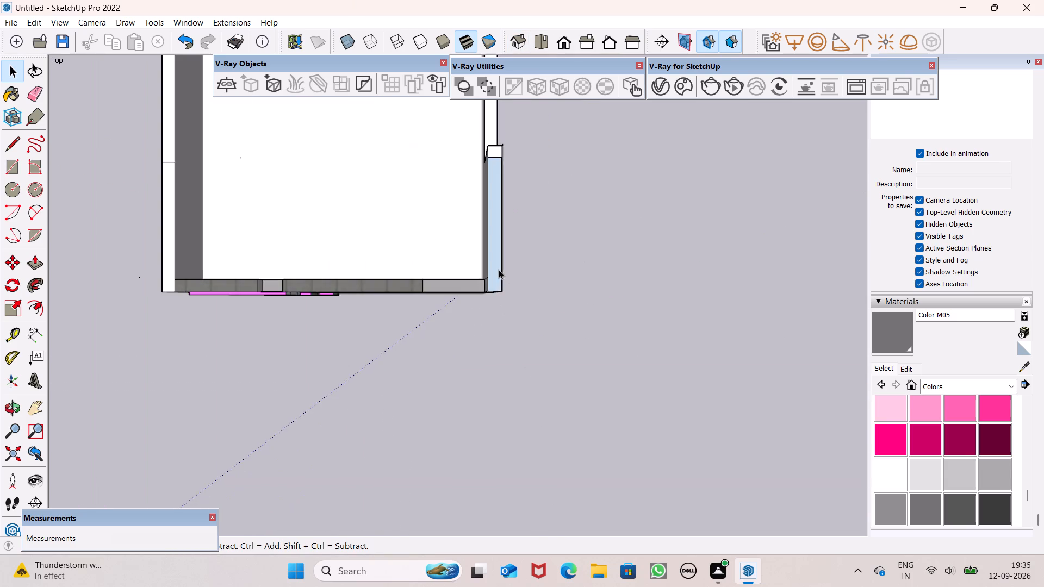
{"action": "scroll", "coordinate": [497, 270], "scroll_direction": "up", "scroll_amount": 8}
{"action": "scroll", "coordinate": [496, 273], "scroll_direction": "down", "scroll_amount": 13}
Push the blue top face of the opposite side wall's raised front section down 1".
{"action": "middle_click_drag", "start_coordinate": [499, 267], "coordinate": [389, 321]}
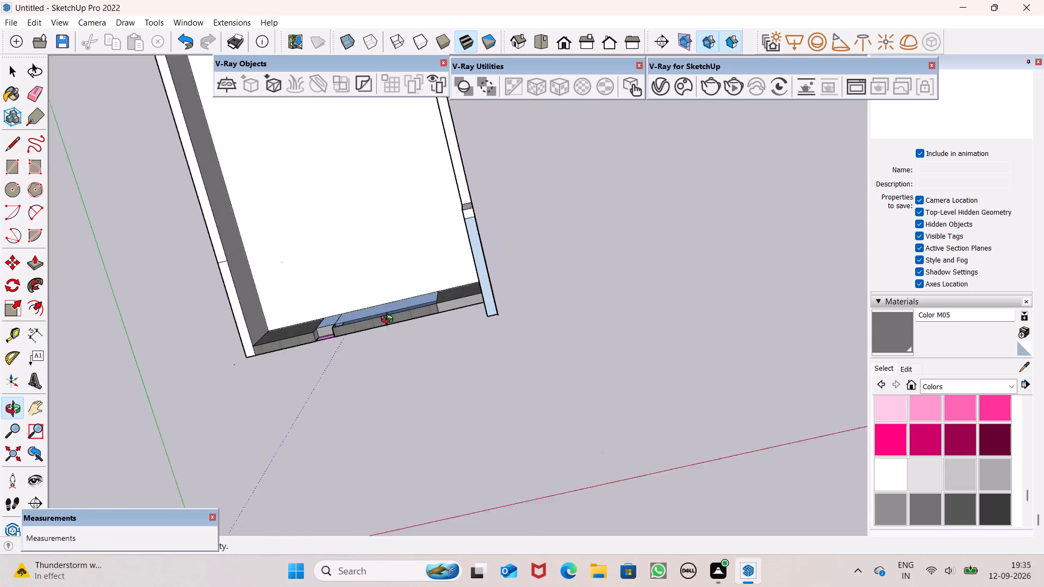
{"action": "middle_click_drag", "start_coordinate": [389, 321], "coordinate": [386, 298]}
{"action": "middle_click_drag", "start_coordinate": [469, 334], "coordinate": [525, 0]}
{"action": "scroll", "coordinate": [518, 0], "scroll_direction": "up", "scroll_amount": 1}
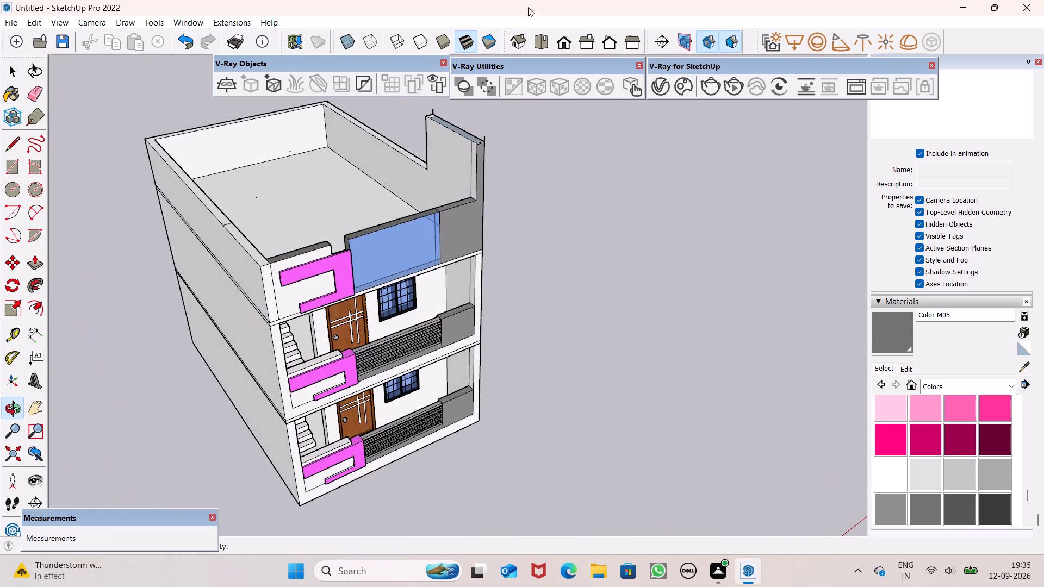
{"action": "scroll", "coordinate": [495, 116], "scroll_direction": "up", "scroll_amount": 7}
{"action": "scroll", "coordinate": [442, 127], "scroll_direction": "up", "scroll_amount": 5}
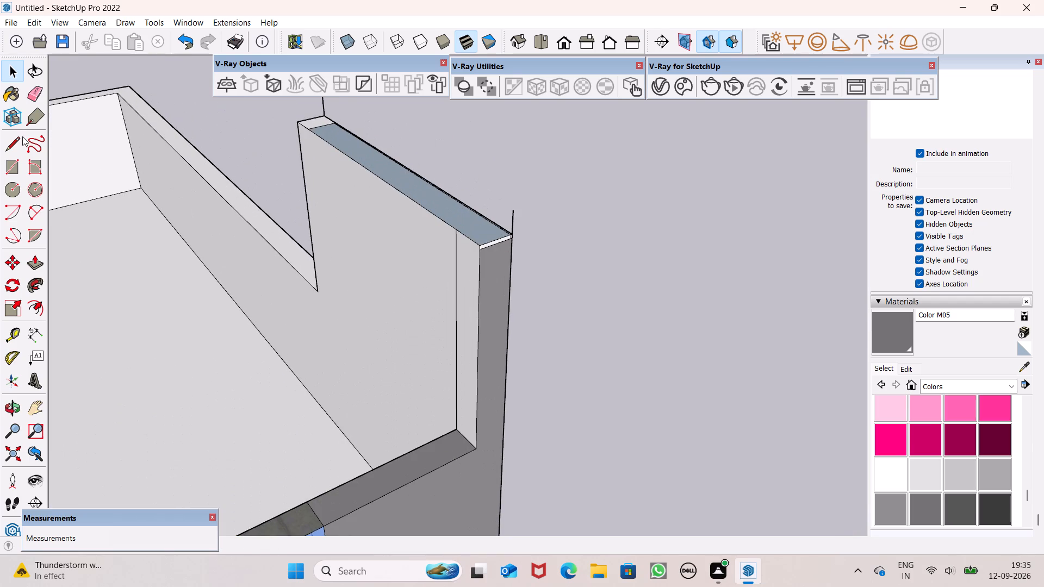
{"action": "left_click", "coordinate": [33, 267]}
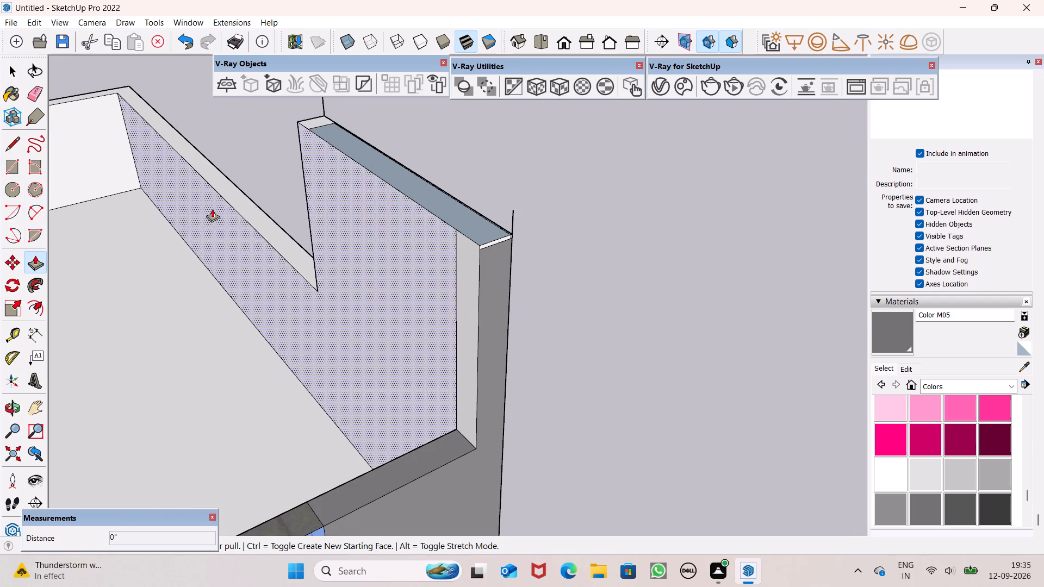
{"action": "left_click_drag", "start_coordinate": [379, 159], "coordinate": [411, 274]}
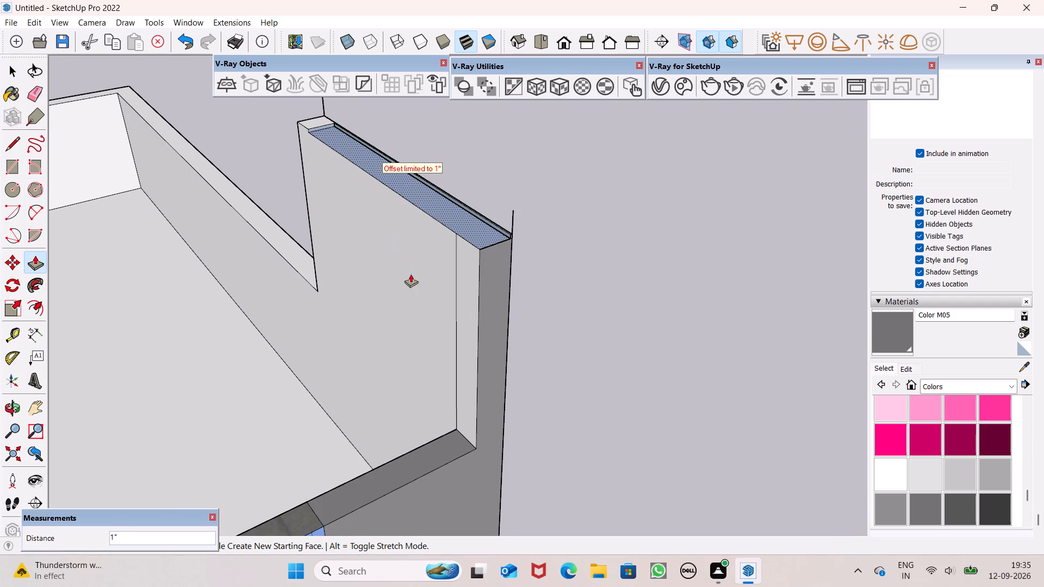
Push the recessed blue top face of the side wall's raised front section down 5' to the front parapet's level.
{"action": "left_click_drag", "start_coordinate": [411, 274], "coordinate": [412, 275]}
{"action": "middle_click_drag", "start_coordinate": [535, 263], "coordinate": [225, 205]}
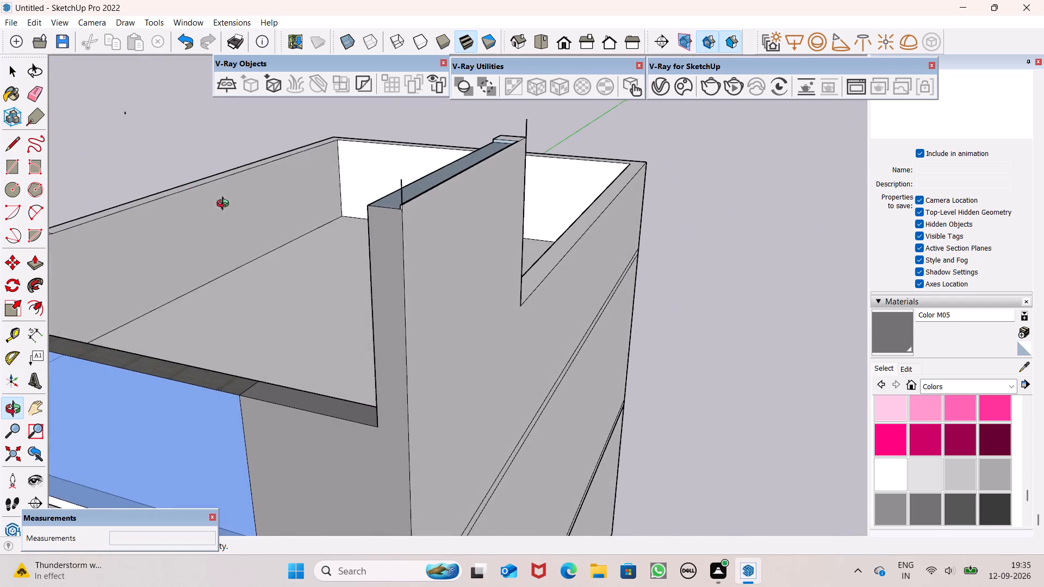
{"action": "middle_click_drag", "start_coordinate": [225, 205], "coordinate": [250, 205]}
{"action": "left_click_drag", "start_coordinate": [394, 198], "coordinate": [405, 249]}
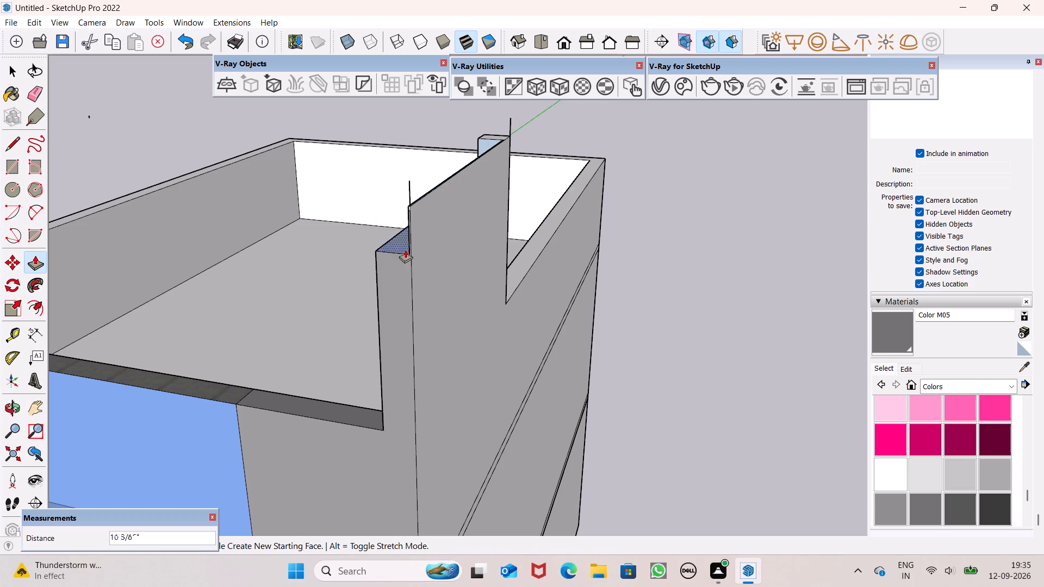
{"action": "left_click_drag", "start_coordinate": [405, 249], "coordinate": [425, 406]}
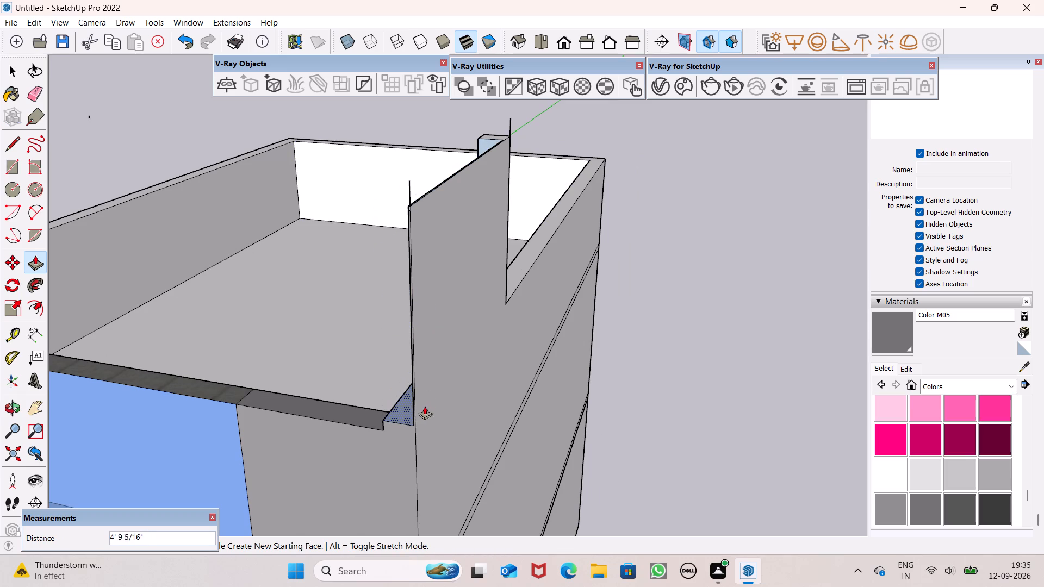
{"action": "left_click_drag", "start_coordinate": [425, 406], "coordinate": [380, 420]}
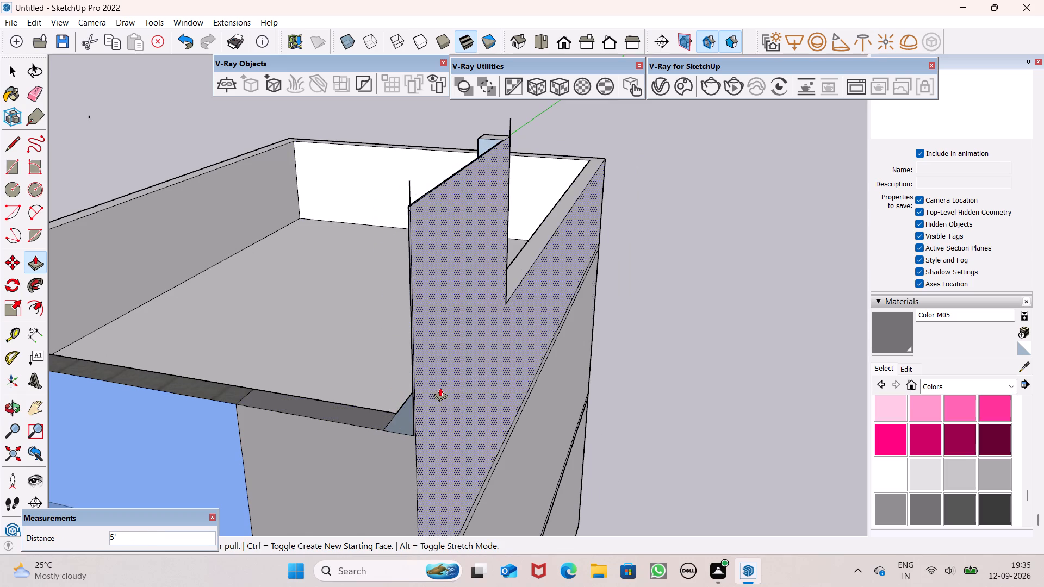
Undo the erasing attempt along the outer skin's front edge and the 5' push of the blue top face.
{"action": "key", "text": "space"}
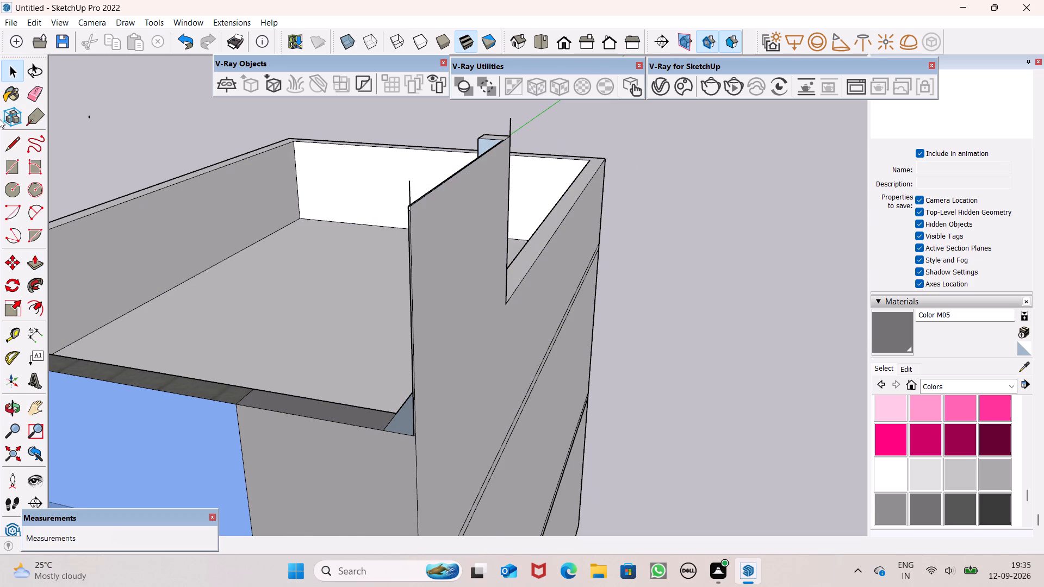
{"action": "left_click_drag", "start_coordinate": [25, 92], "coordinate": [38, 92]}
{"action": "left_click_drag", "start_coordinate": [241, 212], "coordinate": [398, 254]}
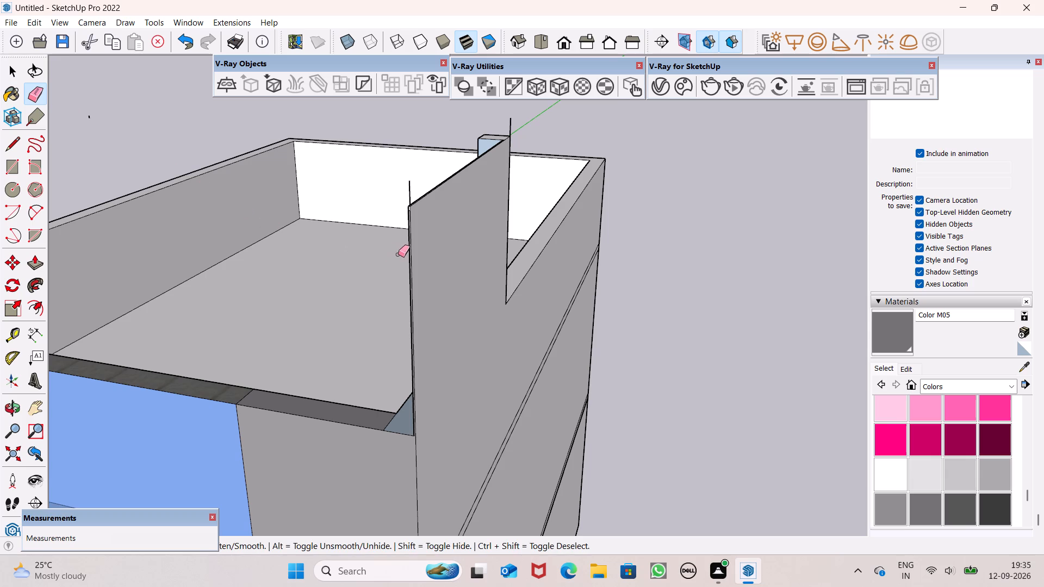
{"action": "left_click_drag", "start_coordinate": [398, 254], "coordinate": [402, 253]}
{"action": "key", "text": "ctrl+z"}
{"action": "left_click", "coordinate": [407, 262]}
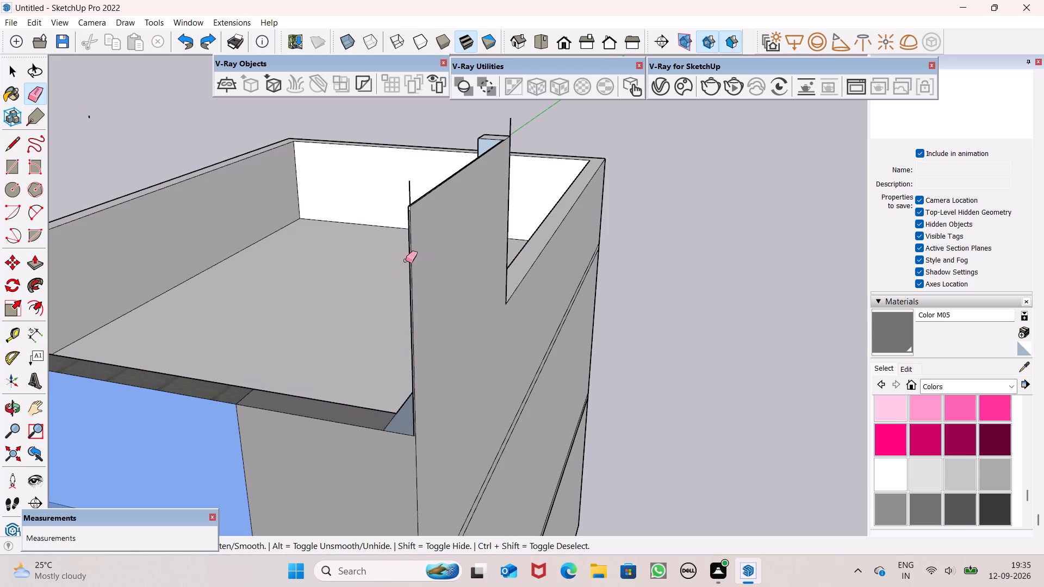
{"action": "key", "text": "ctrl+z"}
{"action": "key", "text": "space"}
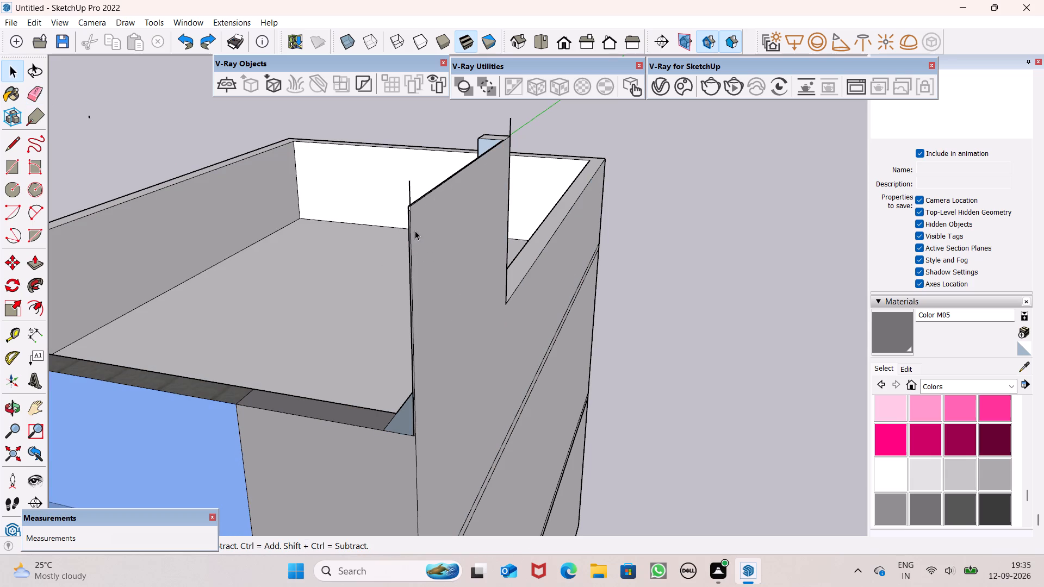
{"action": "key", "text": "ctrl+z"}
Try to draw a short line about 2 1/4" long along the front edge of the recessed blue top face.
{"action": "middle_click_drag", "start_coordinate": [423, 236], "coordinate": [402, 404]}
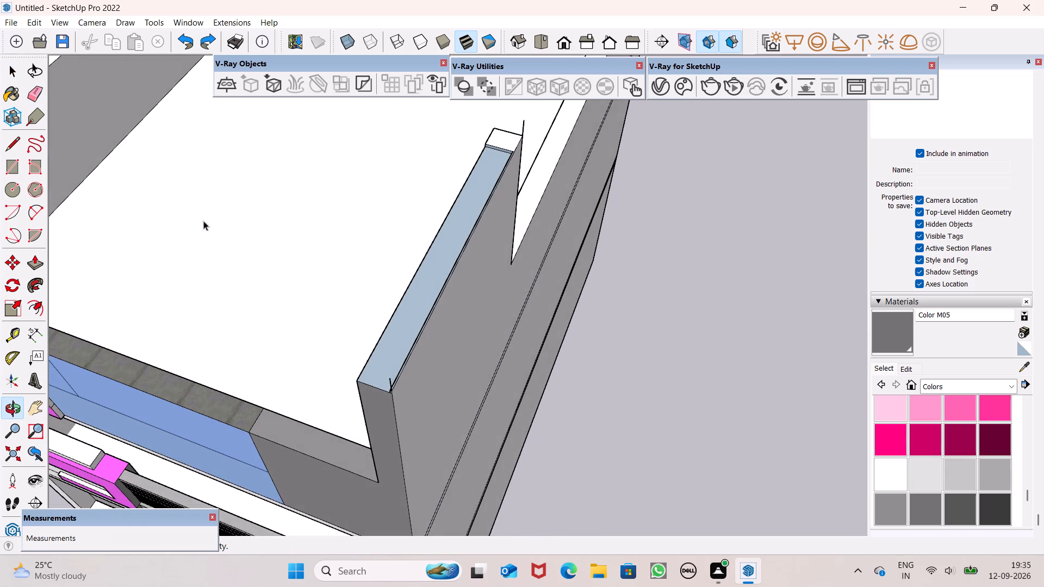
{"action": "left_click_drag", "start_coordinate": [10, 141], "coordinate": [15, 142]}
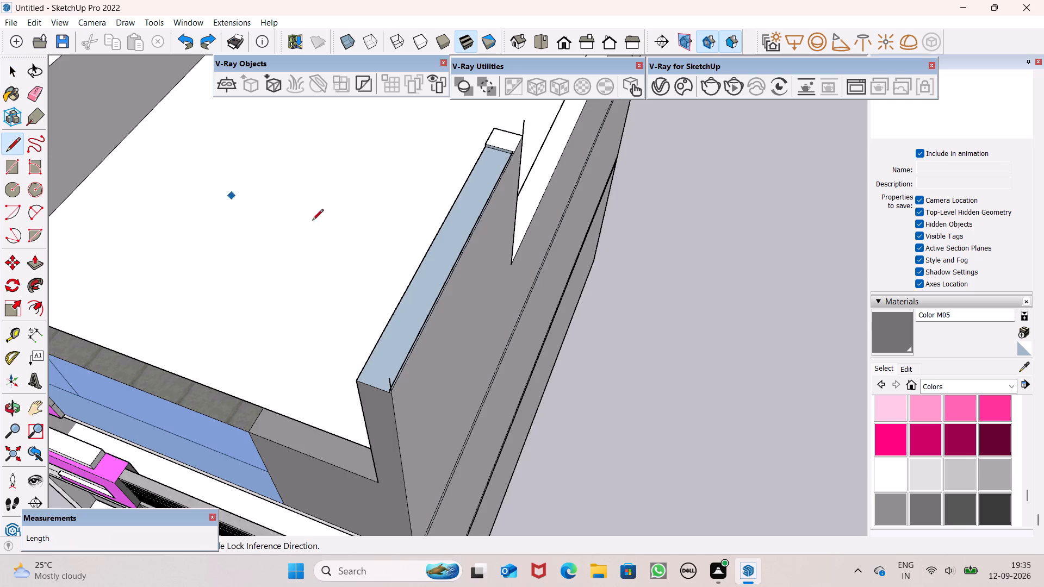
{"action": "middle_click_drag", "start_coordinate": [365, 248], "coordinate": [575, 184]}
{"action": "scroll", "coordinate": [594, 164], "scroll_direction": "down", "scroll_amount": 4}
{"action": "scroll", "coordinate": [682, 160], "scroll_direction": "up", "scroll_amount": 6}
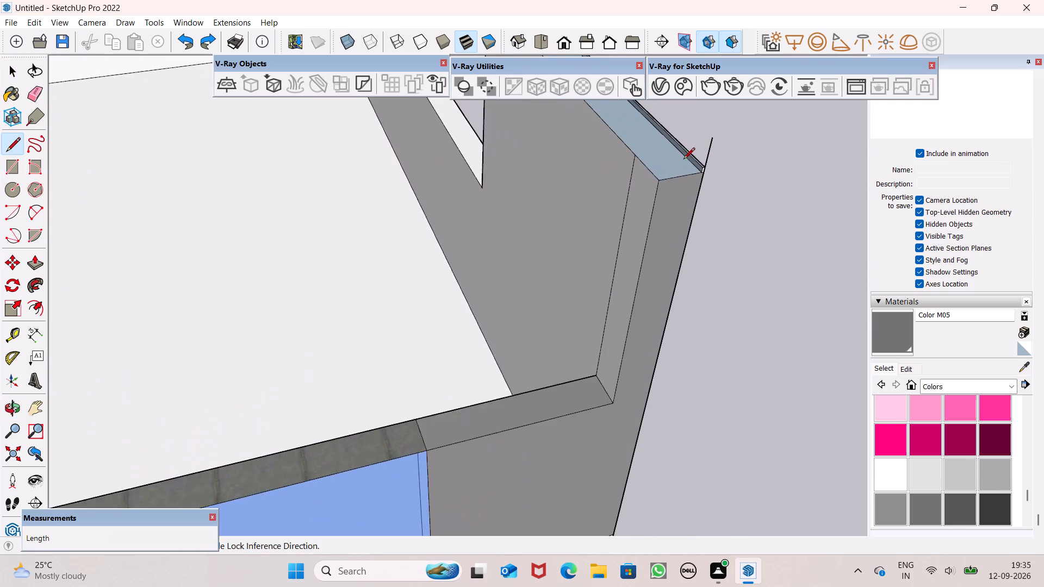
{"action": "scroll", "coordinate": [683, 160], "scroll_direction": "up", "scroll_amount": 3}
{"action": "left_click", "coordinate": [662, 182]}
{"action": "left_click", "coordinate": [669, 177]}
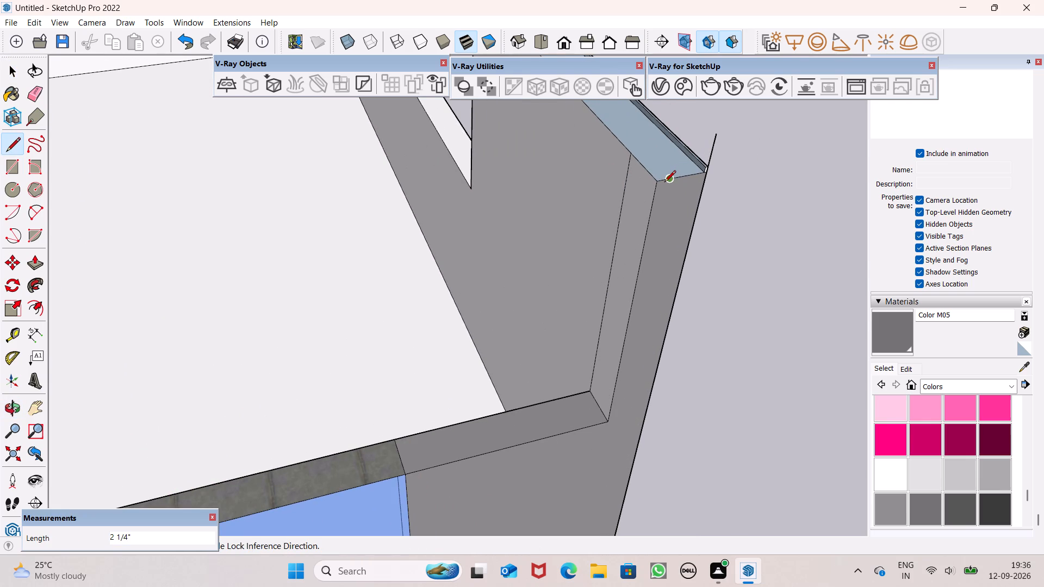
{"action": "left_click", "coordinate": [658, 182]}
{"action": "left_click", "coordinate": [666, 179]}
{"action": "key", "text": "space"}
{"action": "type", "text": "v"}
Erase the stray vertical edge sticking up at the rear outer corner of the side wall's raised section.
{"action": "scroll", "coordinate": [677, 172], "scroll_direction": "down", "scroll_amount": 9}
{"action": "middle_click_drag", "start_coordinate": [678, 163], "coordinate": [712, 357]}
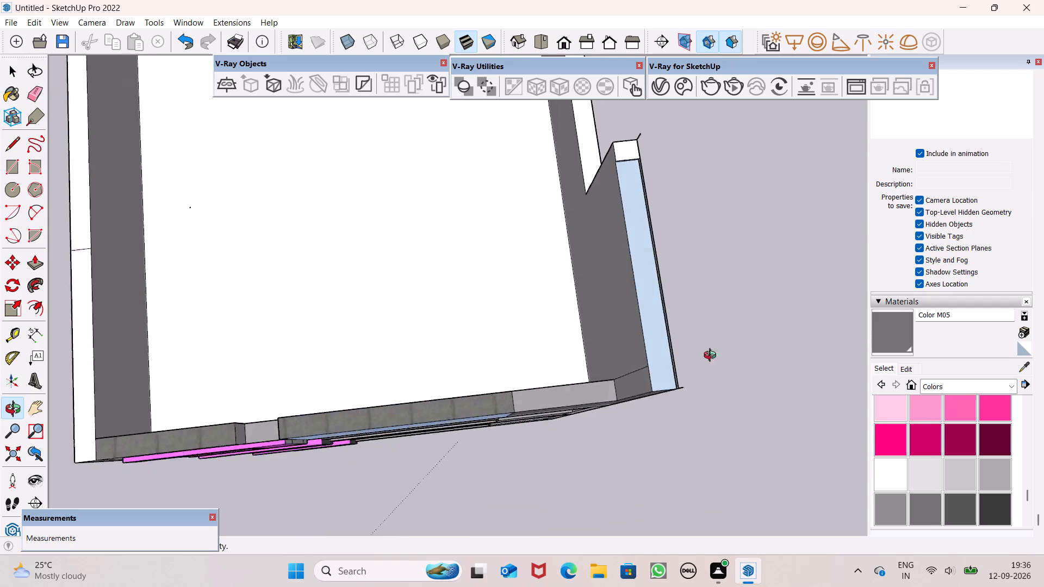
{"action": "middle_click_drag", "start_coordinate": [712, 357], "coordinate": [607, 118]}
{"action": "scroll", "coordinate": [650, 143], "scroll_direction": "down", "scroll_amount": 8}
{"action": "scroll", "coordinate": [610, 68], "scroll_direction": "up", "scroll_amount": 7}
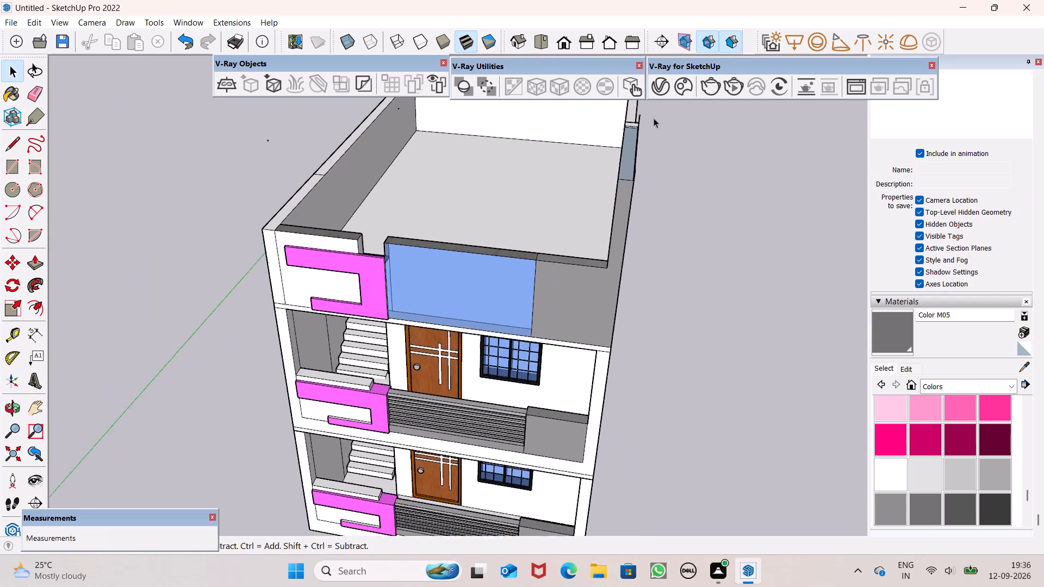
{"action": "scroll", "coordinate": [654, 118], "scroll_direction": "up", "scroll_amount": 1}
{"action": "scroll", "coordinate": [601, 122], "scroll_direction": "up", "scroll_amount": 9}
{"action": "scroll", "coordinate": [630, 166], "scroll_direction": "down", "scroll_amount": 5}
{"action": "left_click", "coordinate": [38, 95]}
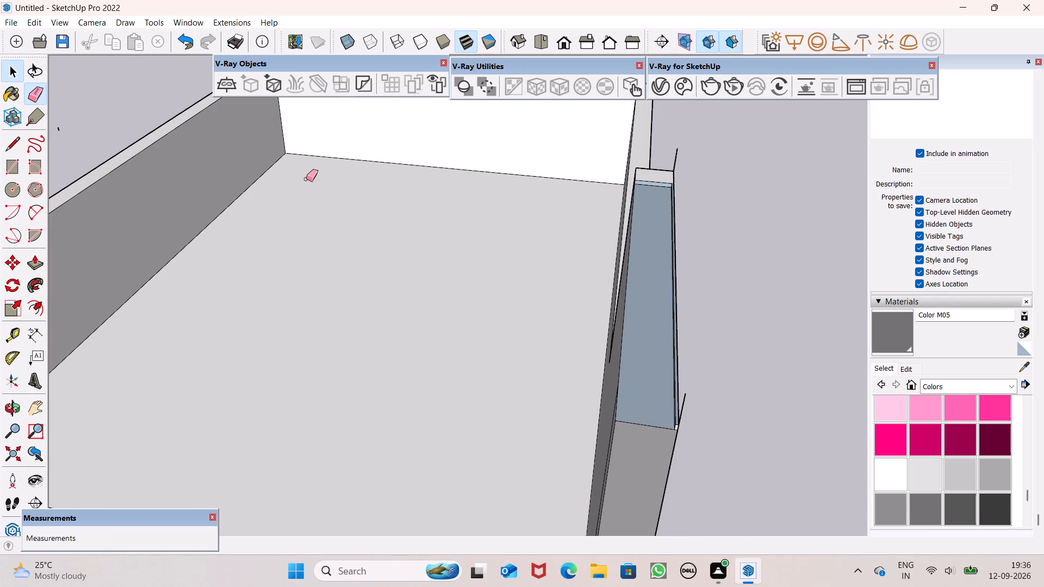
{"action": "scroll", "coordinate": [694, 181], "scroll_direction": "up", "scroll_amount": 7}
{"action": "scroll", "coordinate": [582, 163], "scroll_direction": "down", "scroll_amount": 6}
{"action": "scroll", "coordinate": [416, 123], "scroll_direction": "up", "scroll_amount": 4}
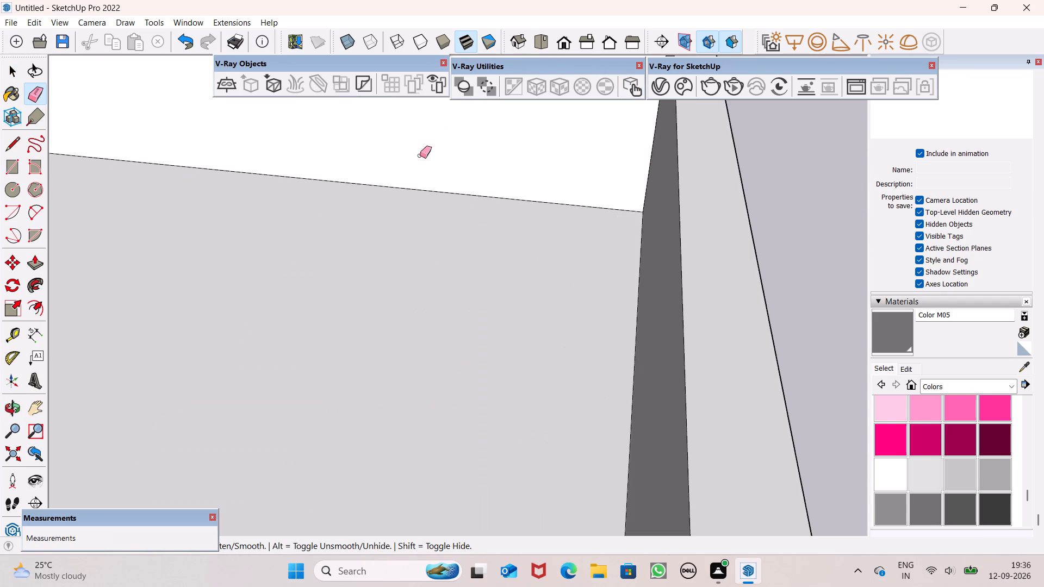
{"action": "scroll", "coordinate": [426, 161], "scroll_direction": "down", "scroll_amount": 3}
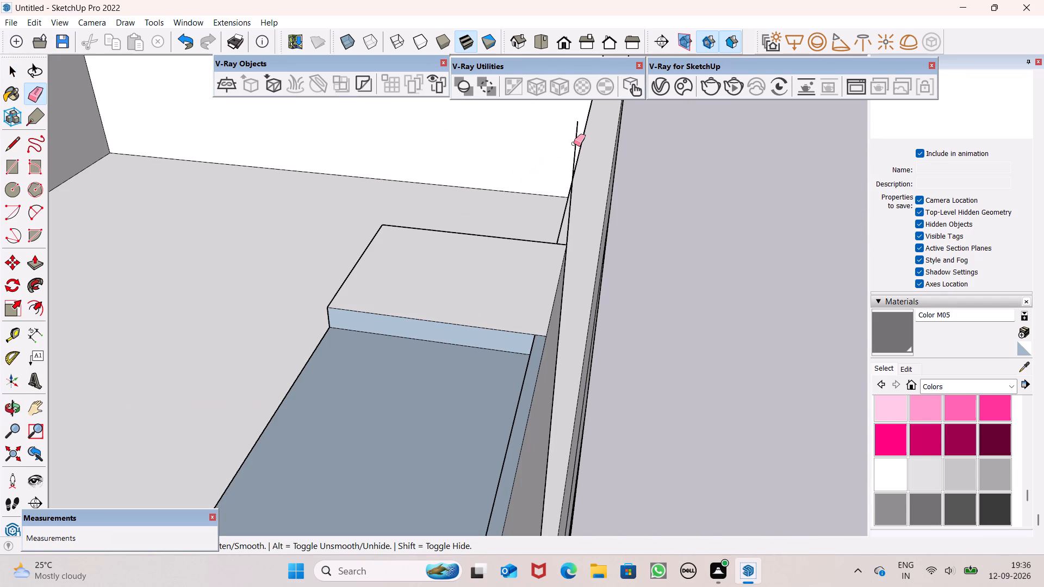
{"action": "left_click", "coordinate": [574, 143]}
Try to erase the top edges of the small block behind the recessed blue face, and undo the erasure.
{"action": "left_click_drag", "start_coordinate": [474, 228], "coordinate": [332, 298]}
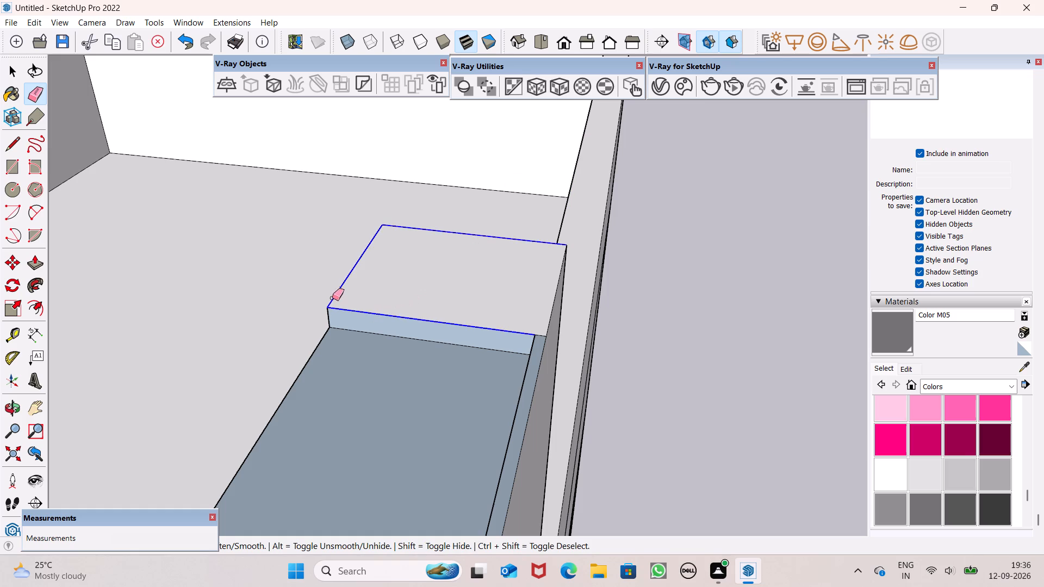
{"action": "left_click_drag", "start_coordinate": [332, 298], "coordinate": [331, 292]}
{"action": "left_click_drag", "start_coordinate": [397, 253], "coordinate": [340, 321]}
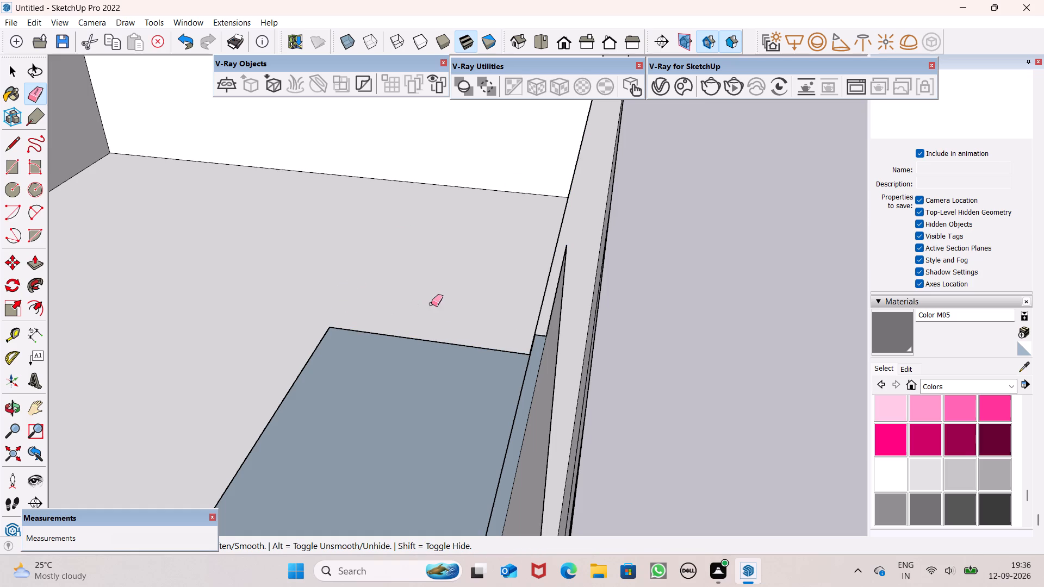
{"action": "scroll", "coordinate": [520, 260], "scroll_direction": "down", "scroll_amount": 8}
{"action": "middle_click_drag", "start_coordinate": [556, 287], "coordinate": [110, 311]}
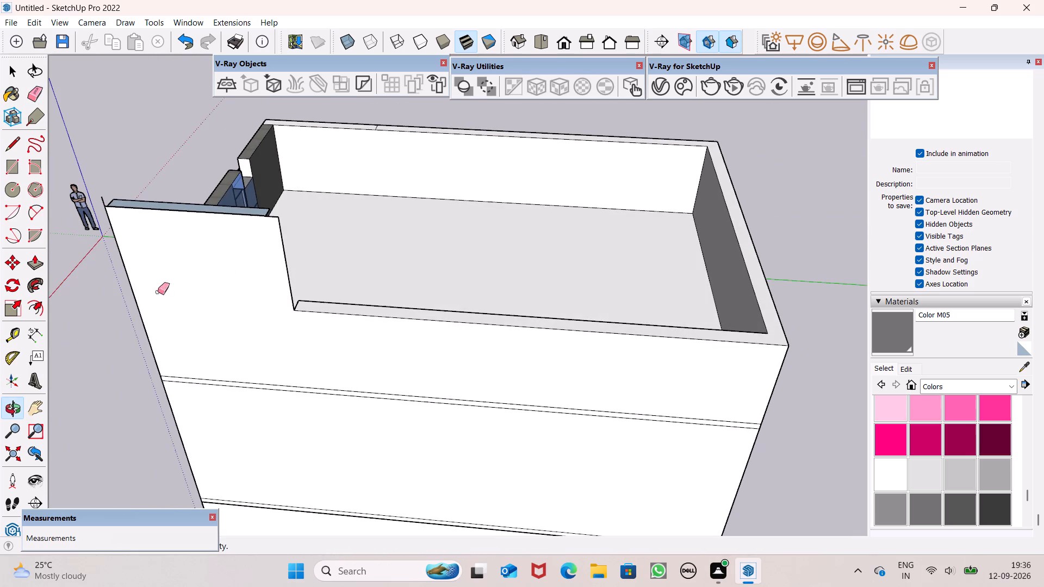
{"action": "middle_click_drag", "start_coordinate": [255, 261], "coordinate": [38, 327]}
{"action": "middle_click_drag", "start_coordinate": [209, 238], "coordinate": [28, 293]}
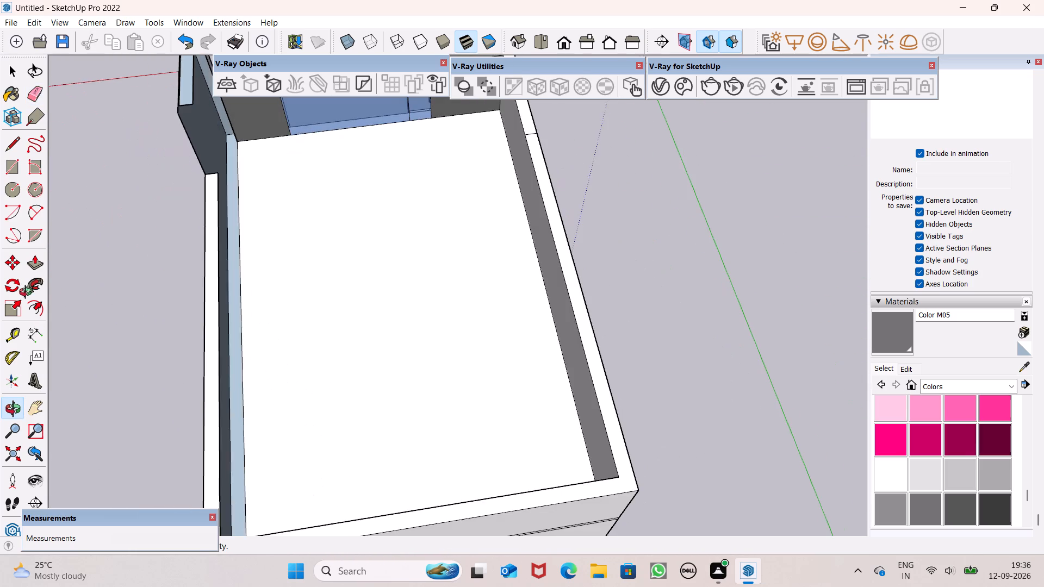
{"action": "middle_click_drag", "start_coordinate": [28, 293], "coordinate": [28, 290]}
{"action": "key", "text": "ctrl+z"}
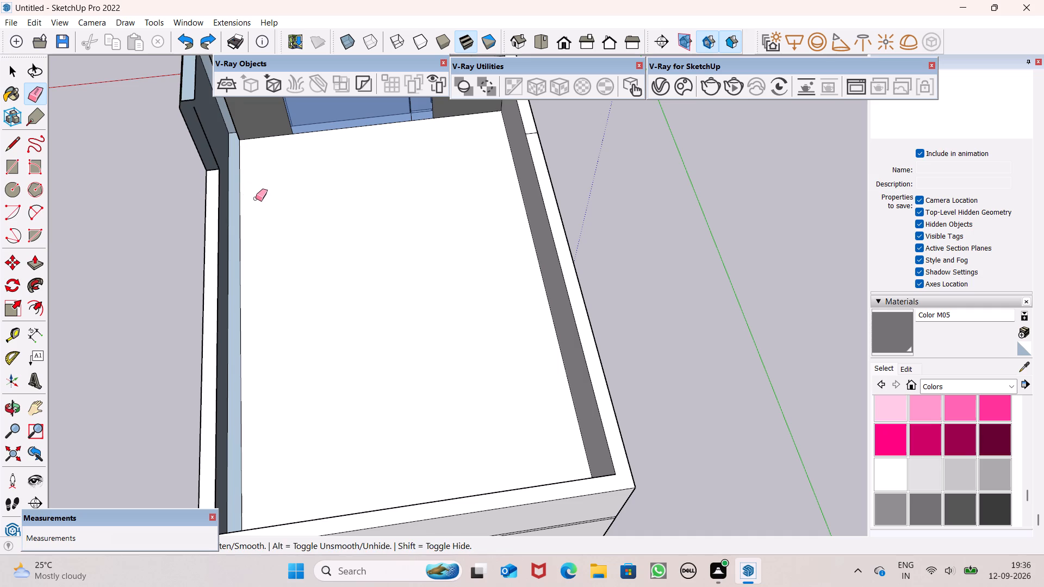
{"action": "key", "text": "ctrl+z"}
Examine the top of the side wall's raised front section and its corners from behind and inside the parapet.
{"action": "scroll", "coordinate": [259, 199], "scroll_direction": "down", "scroll_amount": 6}
{"action": "middle_click_drag", "start_coordinate": [268, 192], "coordinate": [226, 248]}
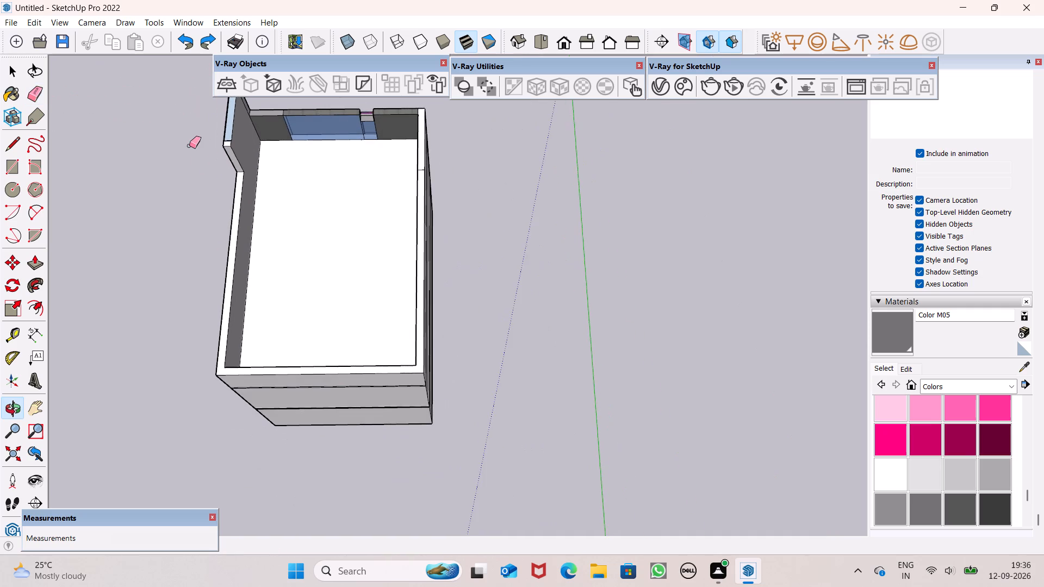
{"action": "scroll", "coordinate": [188, 126], "scroll_direction": "up", "scroll_amount": 1}
{"action": "scroll", "coordinate": [188, 140], "scroll_direction": "down", "scroll_amount": 7}
{"action": "scroll", "coordinate": [219, 170], "scroll_direction": "down", "scroll_amount": 5}
{"action": "scroll", "coordinate": [213, 123], "scroll_direction": "up", "scroll_amount": 11}
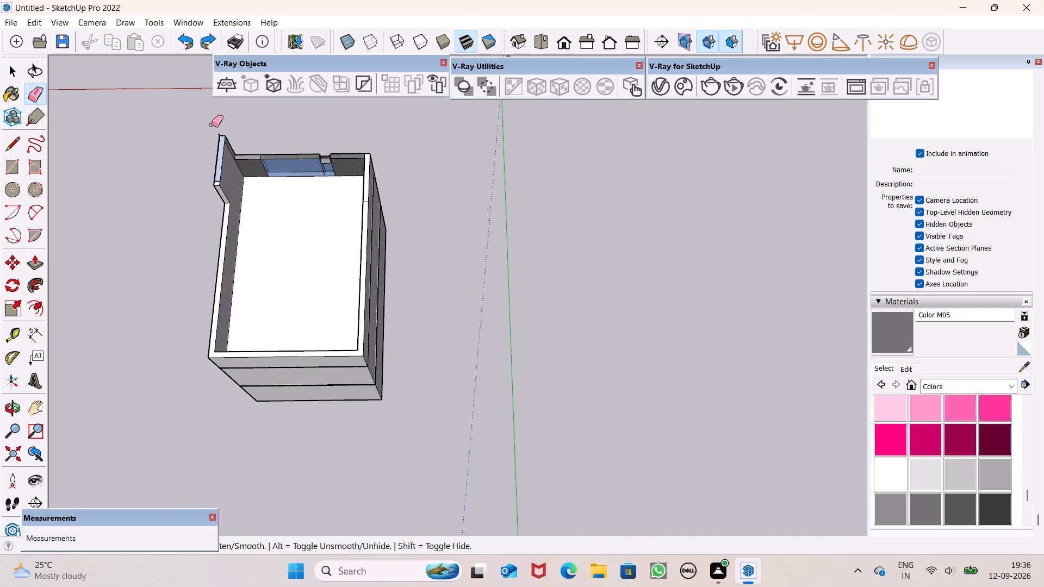
{"action": "scroll", "coordinate": [212, 124], "scroll_direction": "up", "scroll_amount": 14}
{"action": "scroll", "coordinate": [257, 135], "scroll_direction": "up", "scroll_amount": 3}
{"action": "scroll", "coordinate": [264, 144], "scroll_direction": "down", "scroll_amount": 7}
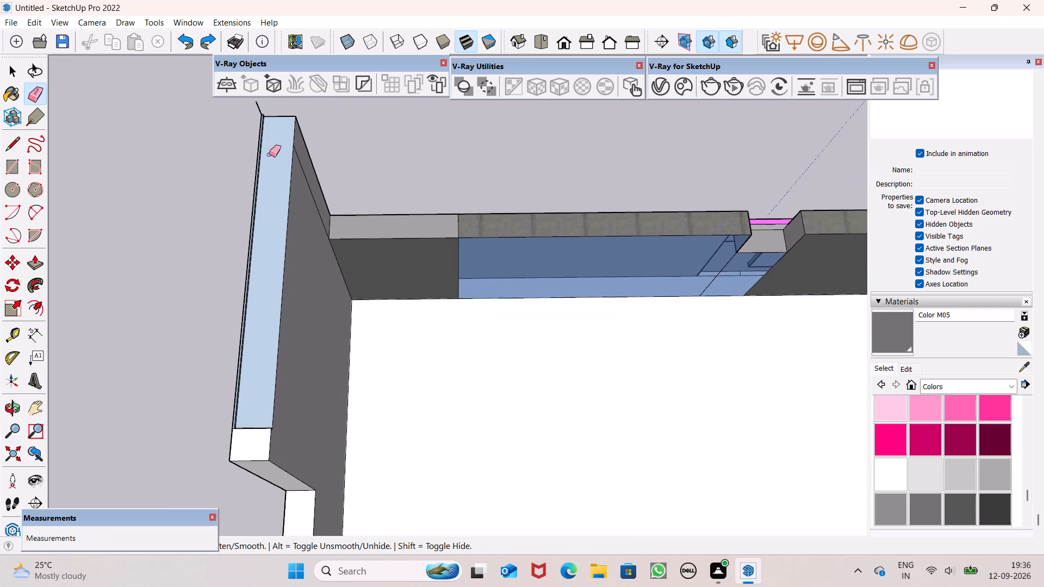
{"action": "middle_click_drag", "start_coordinate": [265, 256], "coordinate": [166, 199]}
{"action": "scroll", "coordinate": [191, 229], "scroll_direction": "up", "scroll_amount": 7}
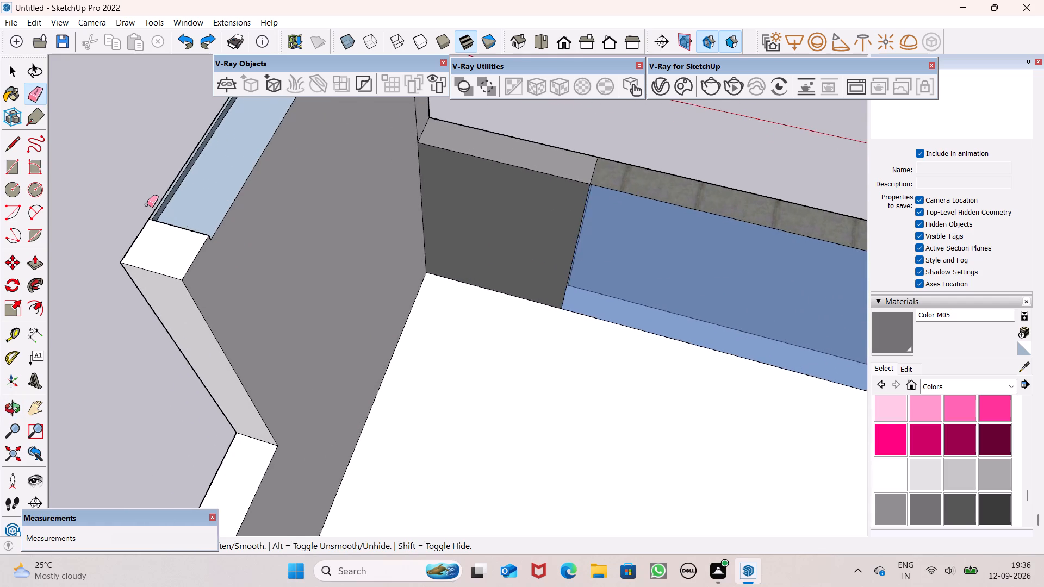
{"action": "scroll", "coordinate": [148, 204], "scroll_direction": "up", "scroll_amount": 7}
{"action": "scroll", "coordinate": [154, 207], "scroll_direction": "down", "scroll_amount": 13}
{"action": "scroll", "coordinate": [251, 232], "scroll_direction": "up", "scroll_amount": 1}
{"action": "scroll", "coordinate": [253, 234], "scroll_direction": "down", "scroll_amount": 11}
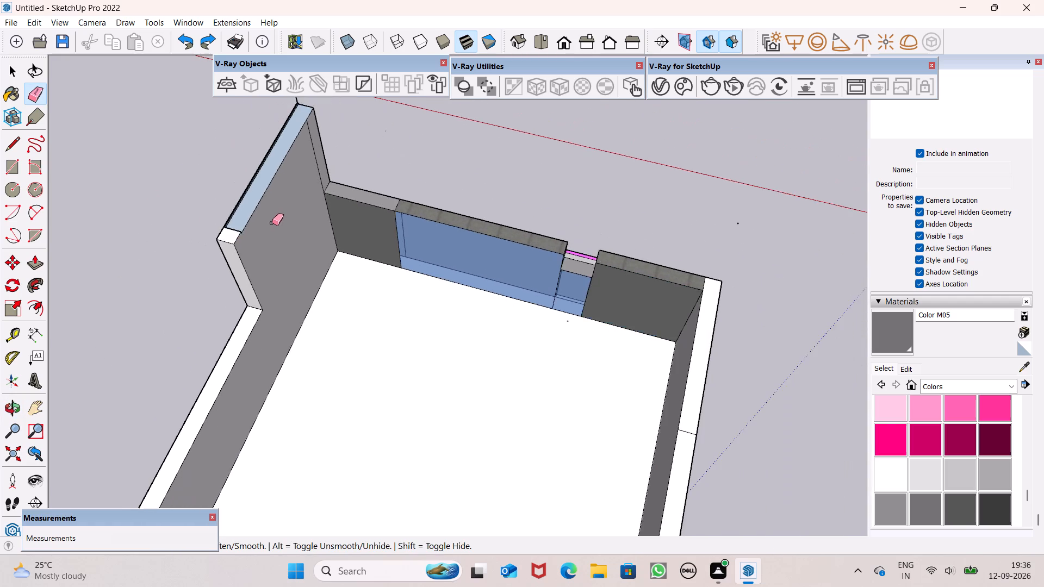
Erase the stray vertical edge sticking up at the front outer corner of the side wall's raised section.
{"action": "middle_click_drag", "start_coordinate": [294, 221], "coordinate": [0, 135]}
{"action": "scroll", "coordinate": [478, 225], "scroll_direction": "down", "scroll_amount": 12}
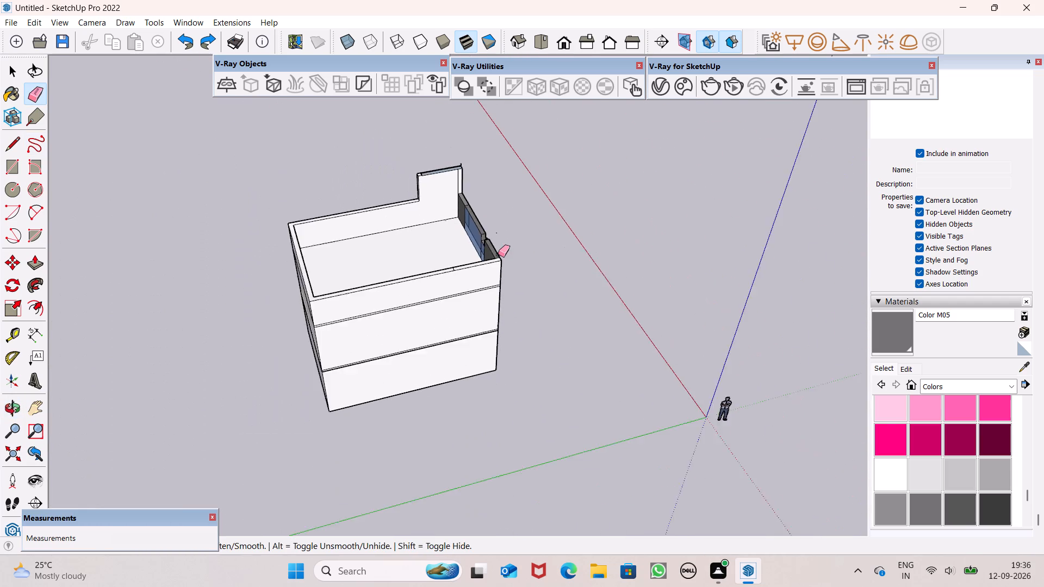
{"action": "scroll", "coordinate": [498, 254], "scroll_direction": "down", "scroll_amount": 3}
{"action": "middle_click_drag", "start_coordinate": [519, 254], "coordinate": [154, 255]}
{"action": "scroll", "coordinate": [573, 248], "scroll_direction": "up", "scroll_amount": 8}
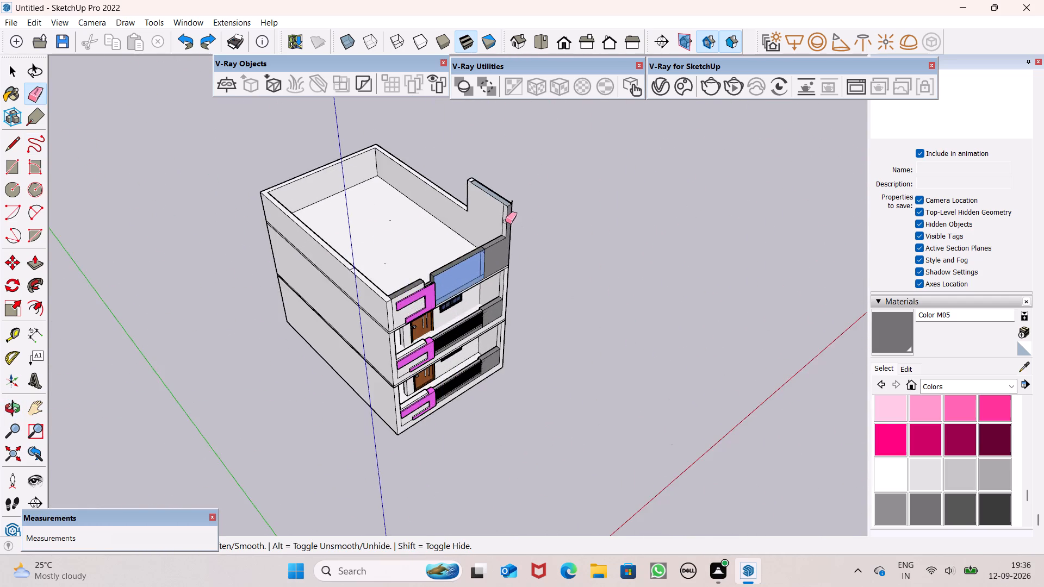
{"action": "scroll", "coordinate": [505, 219], "scroll_direction": "up", "scroll_amount": 20}
{"action": "left_click", "coordinate": [540, 190]}
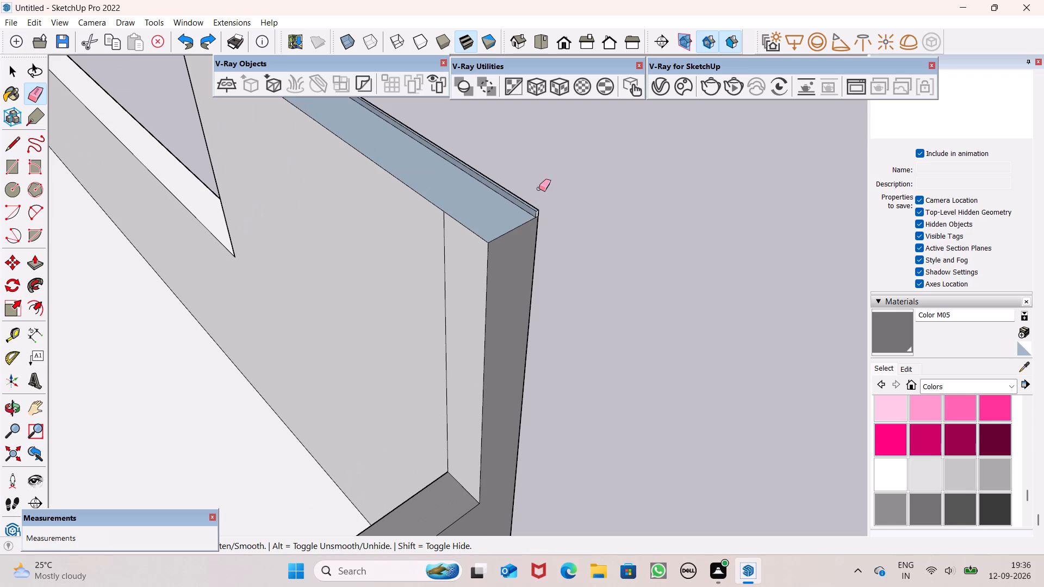
{"action": "key", "text": "v"}
{"action": "key", "text": "space"}
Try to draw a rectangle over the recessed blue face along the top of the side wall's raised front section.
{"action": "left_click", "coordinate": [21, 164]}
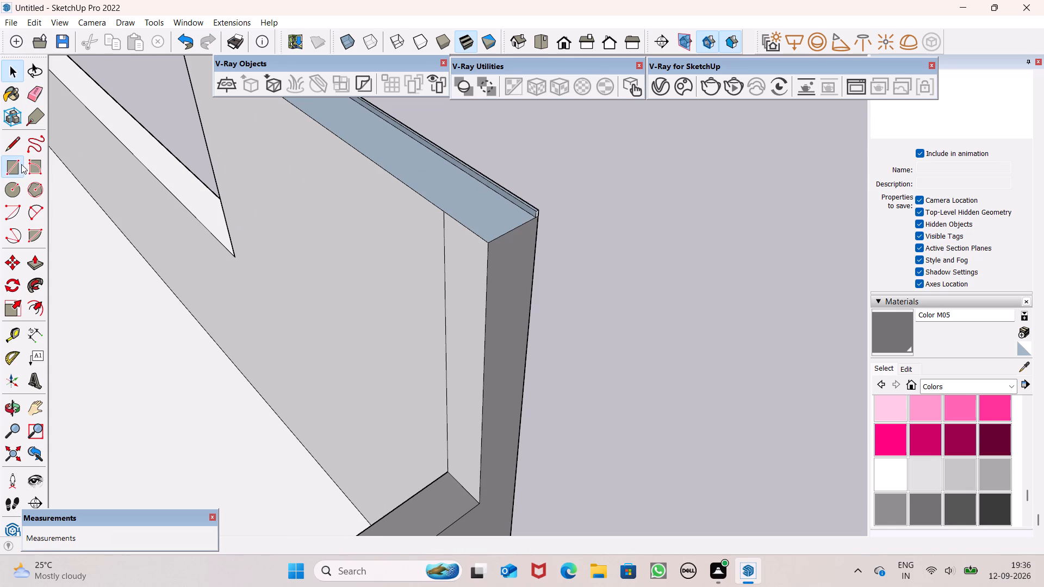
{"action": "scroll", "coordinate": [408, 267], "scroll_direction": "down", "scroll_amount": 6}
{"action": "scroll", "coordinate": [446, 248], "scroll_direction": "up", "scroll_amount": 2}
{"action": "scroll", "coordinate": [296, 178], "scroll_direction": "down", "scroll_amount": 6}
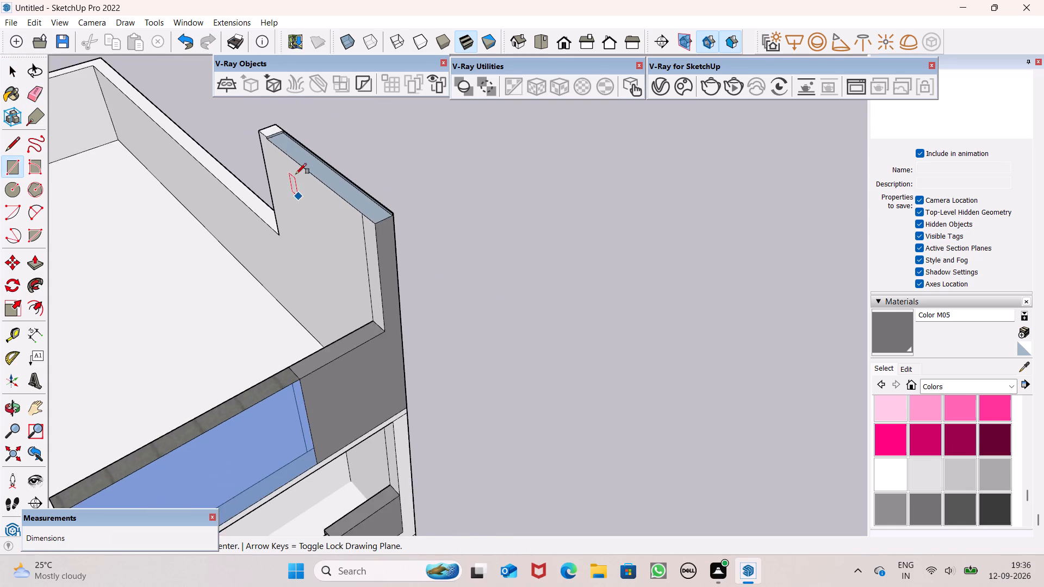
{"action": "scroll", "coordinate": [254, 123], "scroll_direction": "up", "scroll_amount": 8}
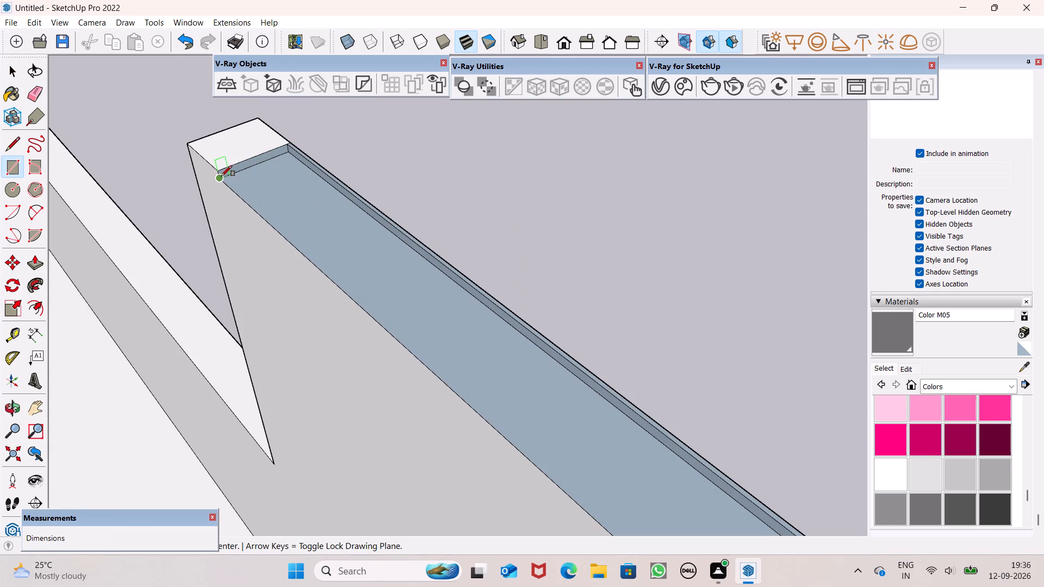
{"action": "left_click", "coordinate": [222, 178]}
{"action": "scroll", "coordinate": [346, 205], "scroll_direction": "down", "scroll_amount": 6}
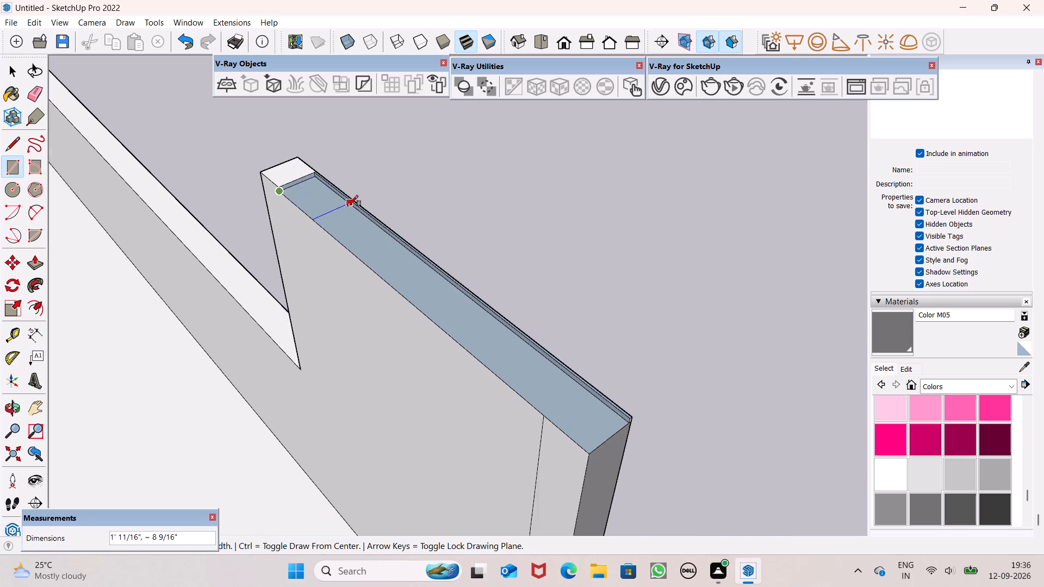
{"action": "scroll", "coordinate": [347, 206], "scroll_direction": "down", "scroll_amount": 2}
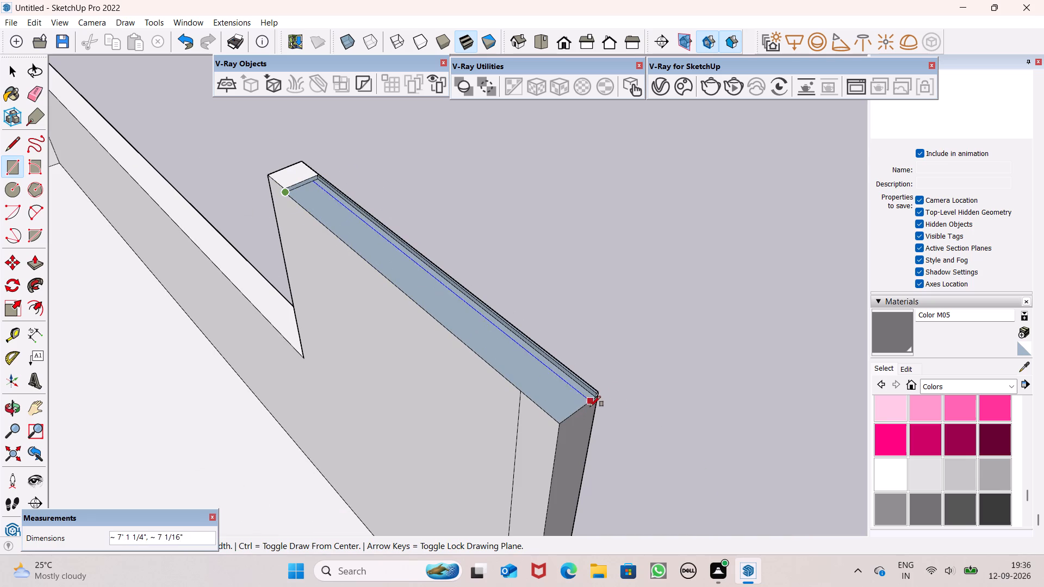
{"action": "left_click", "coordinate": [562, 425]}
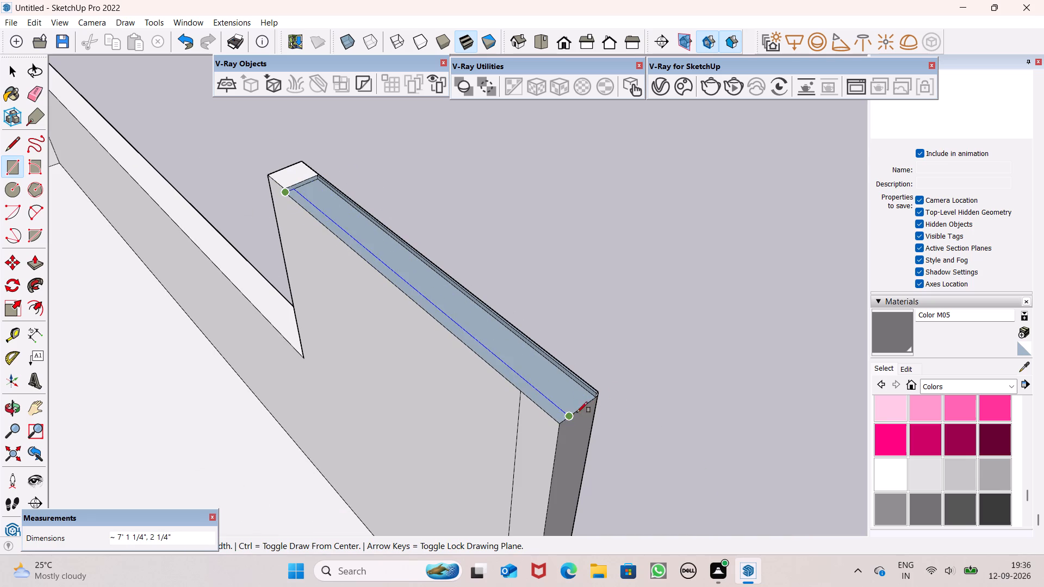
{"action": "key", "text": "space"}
Draw a line about 7' 2 5/16" long at parapet height across the inner face, from the notch corner to the front wall.
{"action": "scroll", "coordinate": [598, 272], "scroll_direction": "down", "scroll_amount": 7}
{"action": "middle_click_drag", "start_coordinate": [481, 334], "coordinate": [609, 285]}
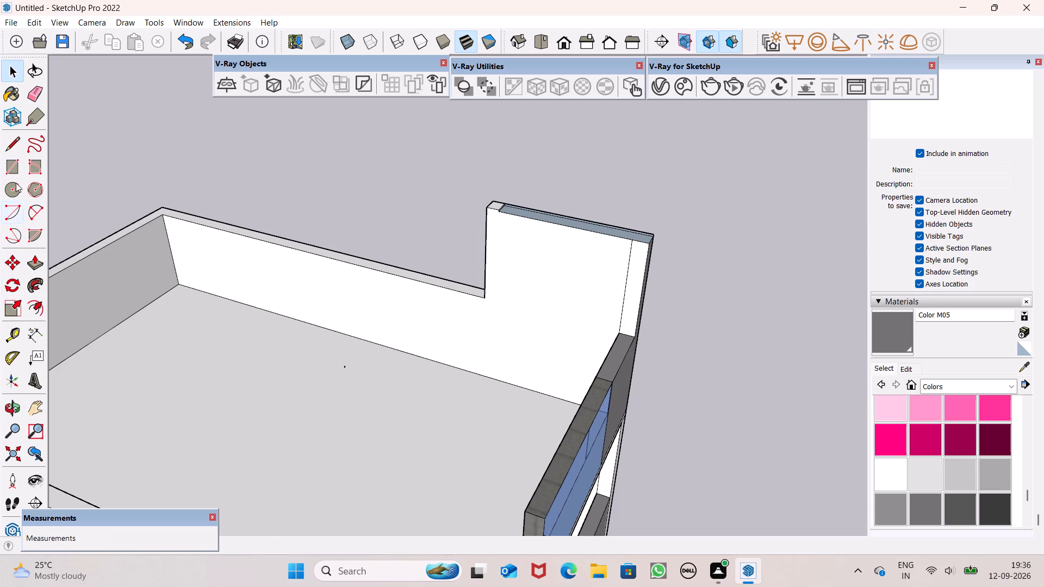
{"action": "left_click", "coordinate": [7, 145]}
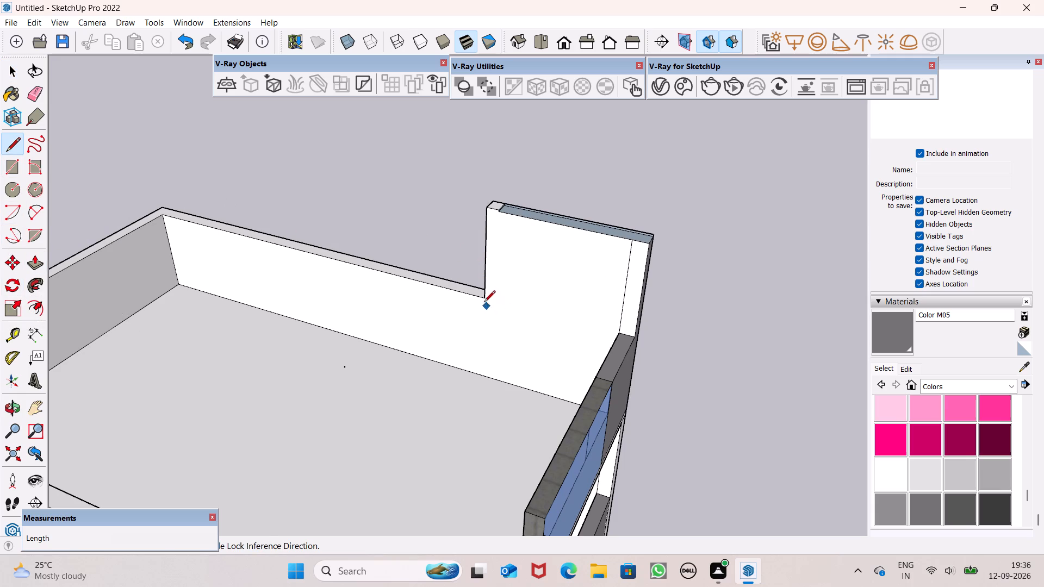
{"action": "left_click", "coordinate": [485, 298]}
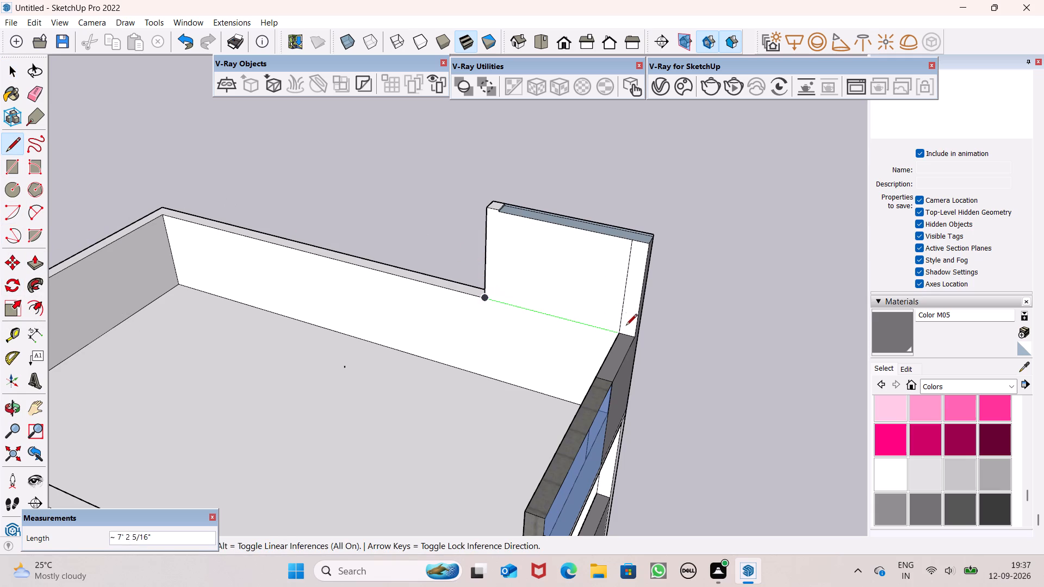
{"action": "left_click", "coordinate": [625, 329]}
{"action": "key", "text": "space"}
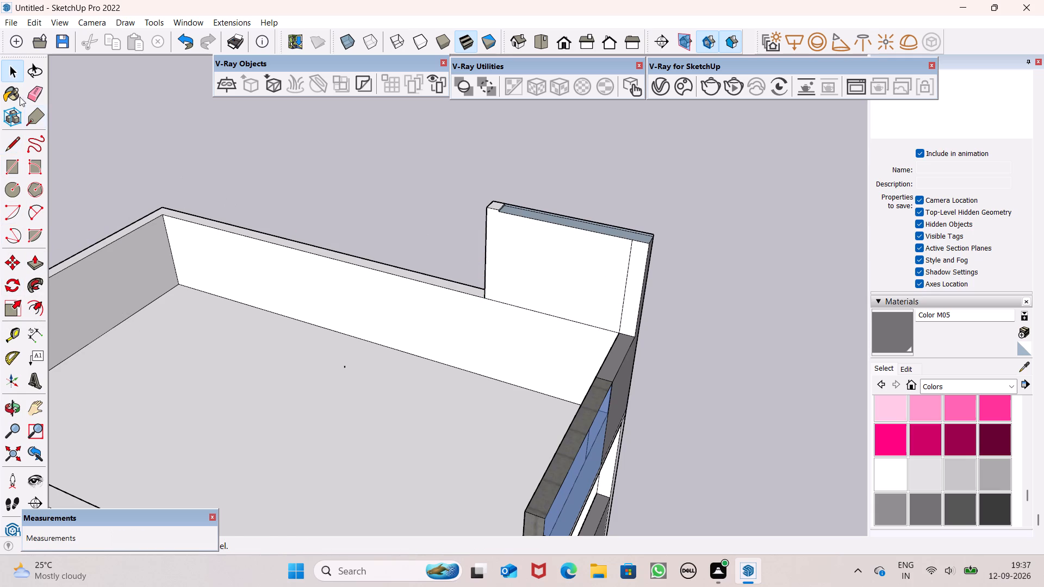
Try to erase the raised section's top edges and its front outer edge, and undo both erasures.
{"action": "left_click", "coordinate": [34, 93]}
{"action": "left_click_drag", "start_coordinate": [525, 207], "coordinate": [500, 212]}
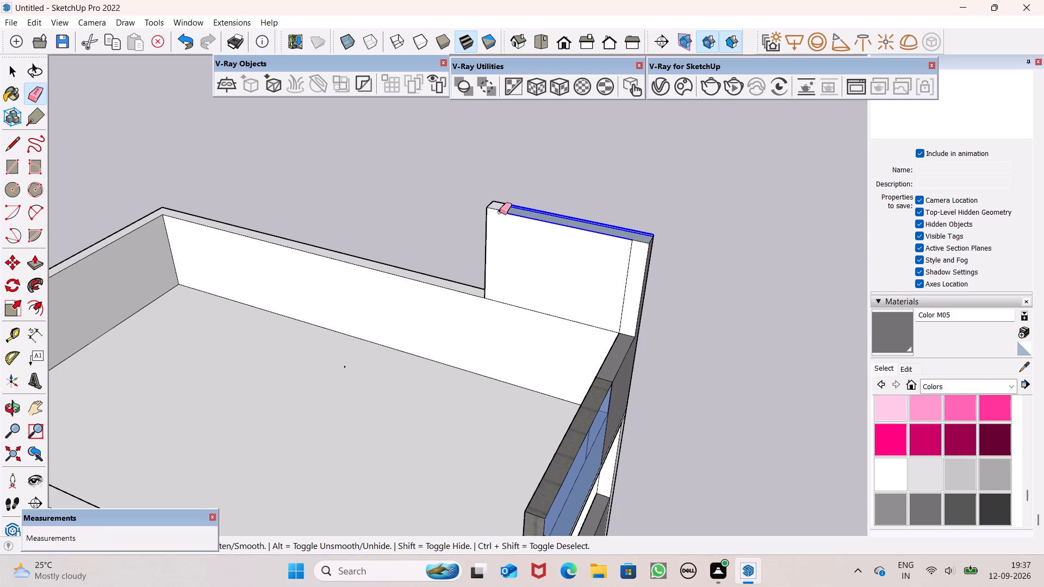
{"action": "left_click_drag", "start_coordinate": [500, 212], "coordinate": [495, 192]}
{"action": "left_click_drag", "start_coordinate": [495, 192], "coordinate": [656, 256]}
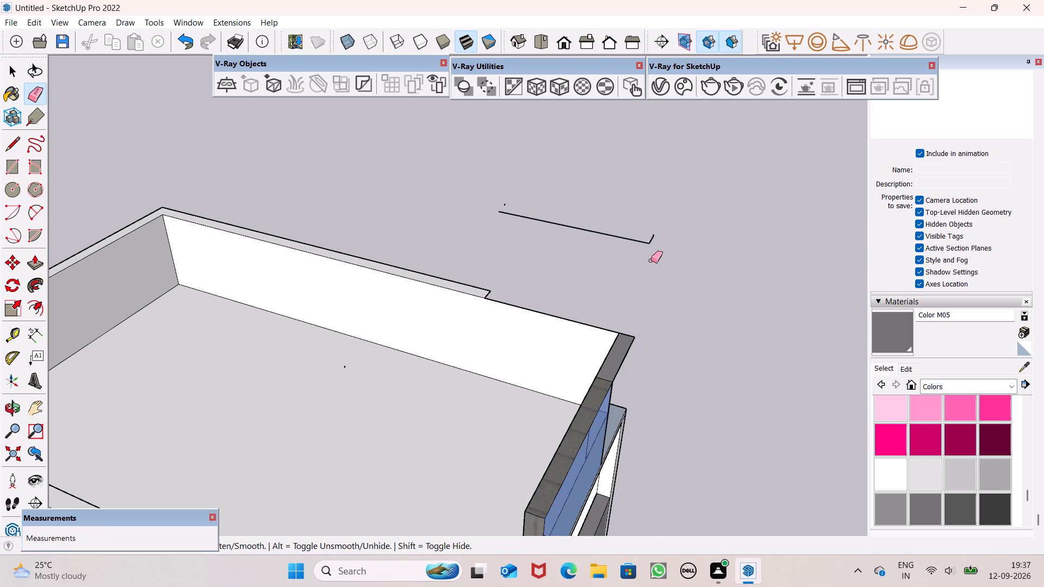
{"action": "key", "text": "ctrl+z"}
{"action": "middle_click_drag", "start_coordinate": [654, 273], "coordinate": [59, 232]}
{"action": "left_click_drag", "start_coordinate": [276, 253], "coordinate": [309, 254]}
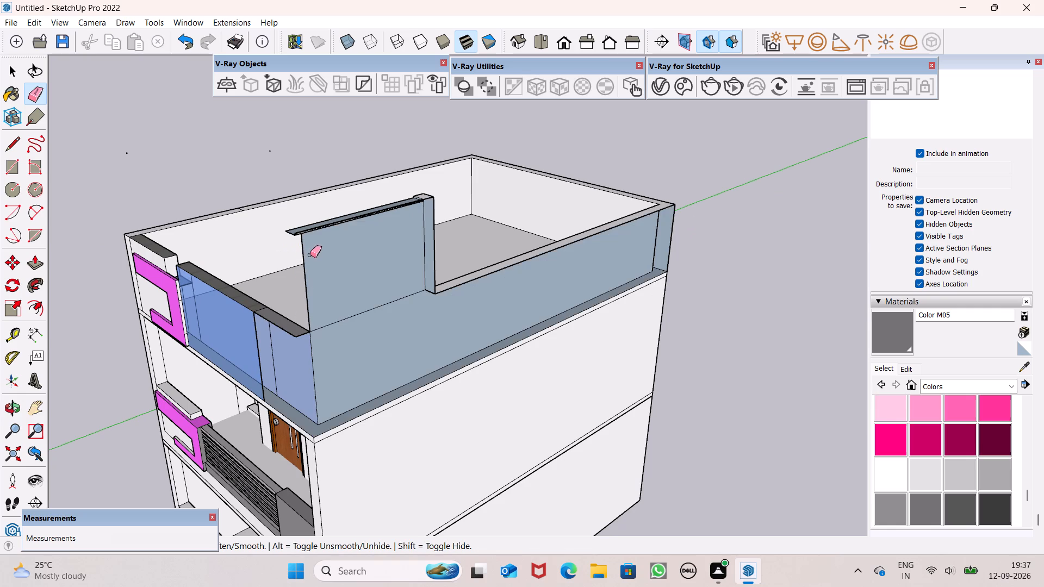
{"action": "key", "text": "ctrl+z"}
Draw a line about 7' 8 5/8" long at parapet height across the outer face, from the notch corner to the front edge.
{"action": "scroll", "coordinate": [423, 247], "scroll_direction": "down", "scroll_amount": 4}
{"action": "middle_click_drag", "start_coordinate": [444, 280], "coordinate": [351, 322]}
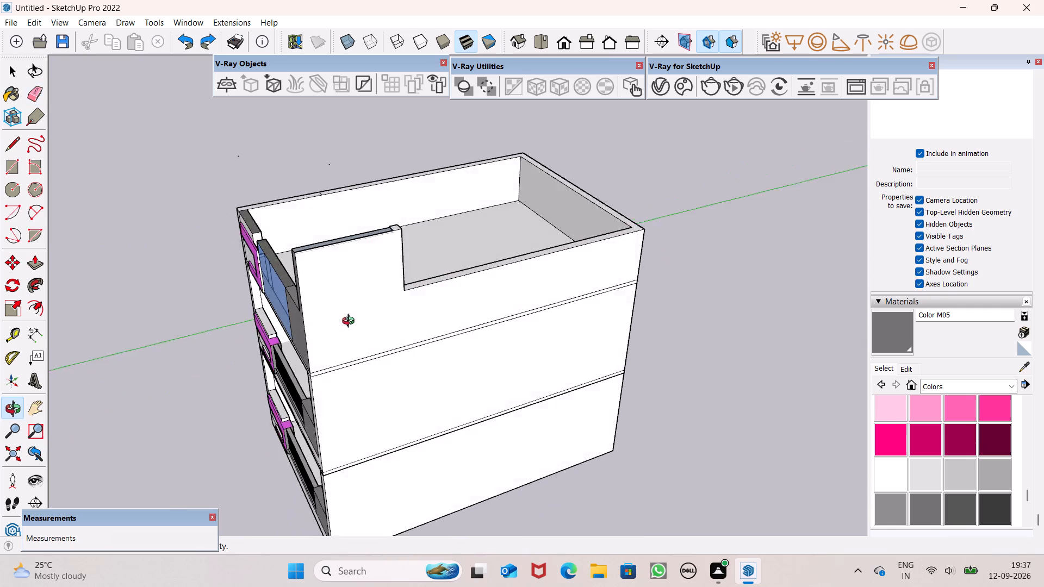
{"action": "middle_click_drag", "start_coordinate": [351, 322], "coordinate": [333, 286]}
{"action": "left_click", "coordinate": [16, 144]}
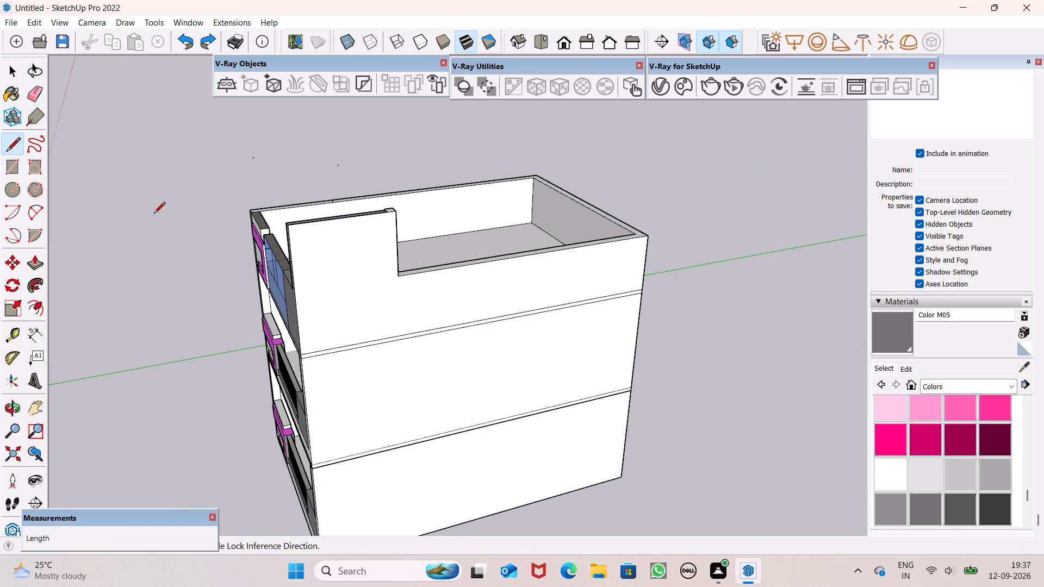
{"action": "left_click_drag", "start_coordinate": [400, 274], "coordinate": [384, 276]}
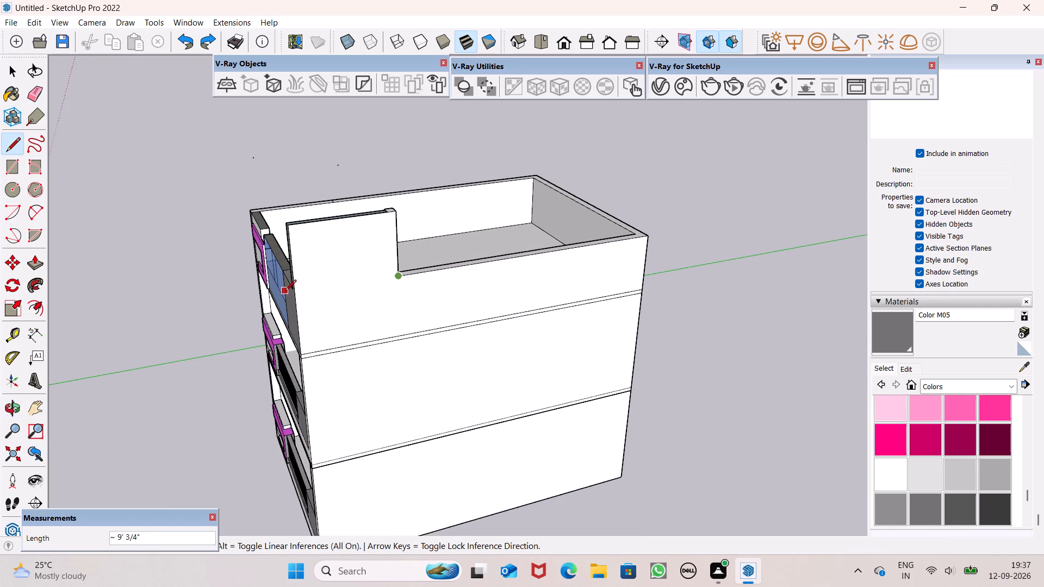
{"action": "left_click", "coordinate": [294, 297]}
{"action": "key", "text": "space"}
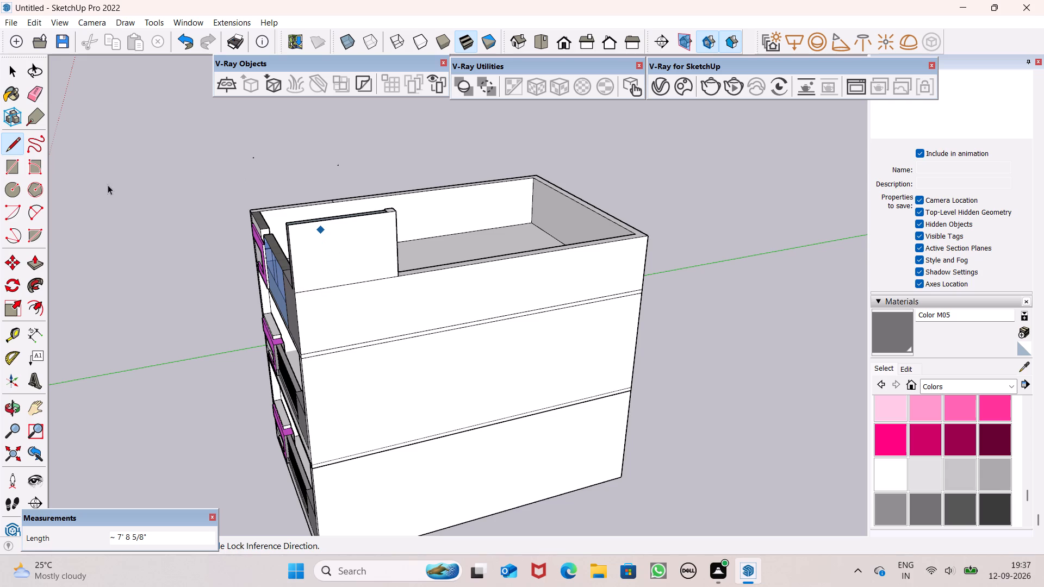
Erase the outer top edge and the rear vertical edges of the side wall's raised section.
{"action": "left_click", "coordinate": [40, 100]}
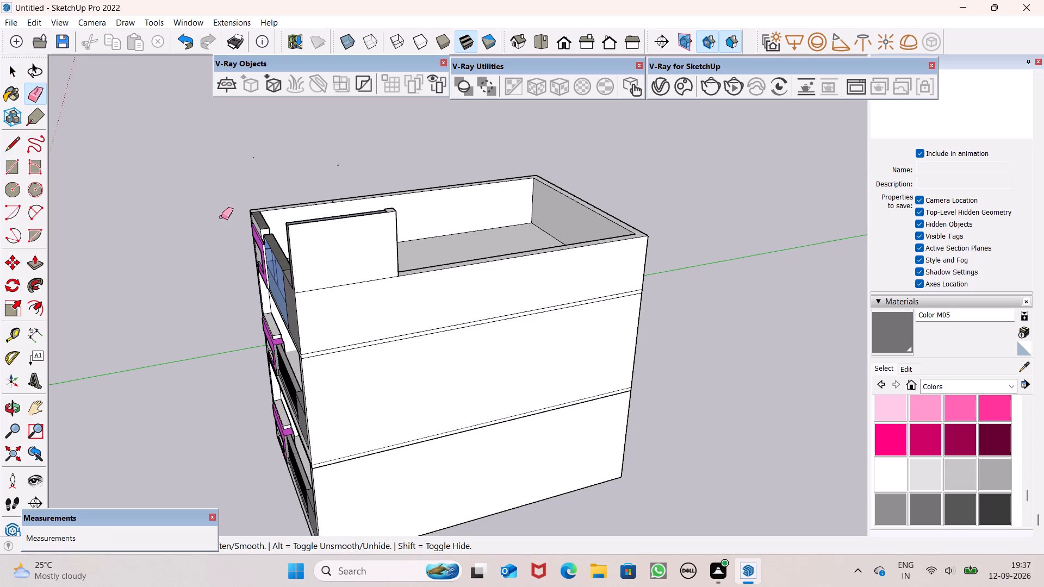
{"action": "left_click_drag", "start_coordinate": [358, 217], "coordinate": [384, 224]}
{"action": "left_click_drag", "start_coordinate": [391, 222], "coordinate": [397, 221]}
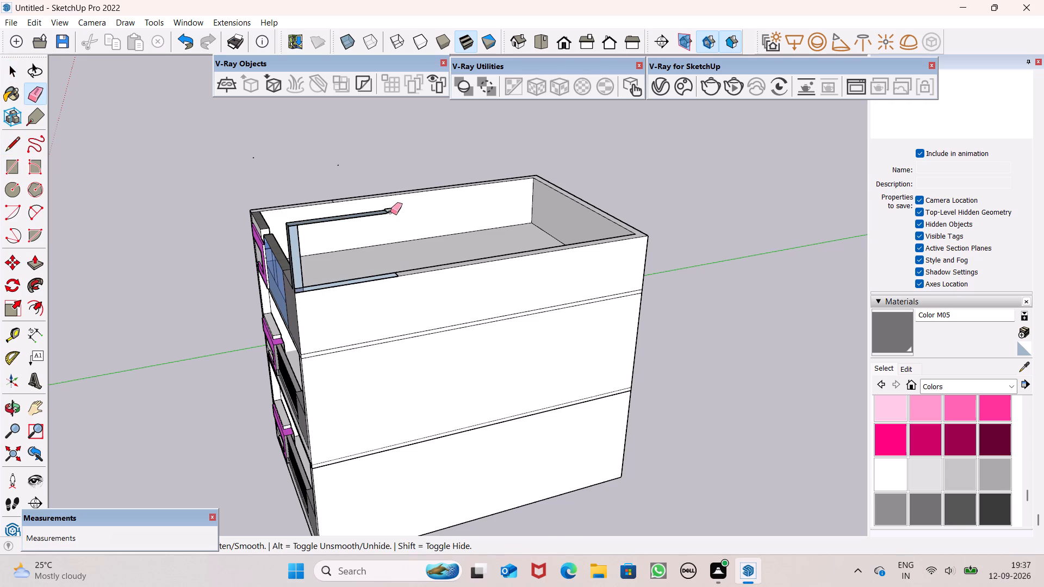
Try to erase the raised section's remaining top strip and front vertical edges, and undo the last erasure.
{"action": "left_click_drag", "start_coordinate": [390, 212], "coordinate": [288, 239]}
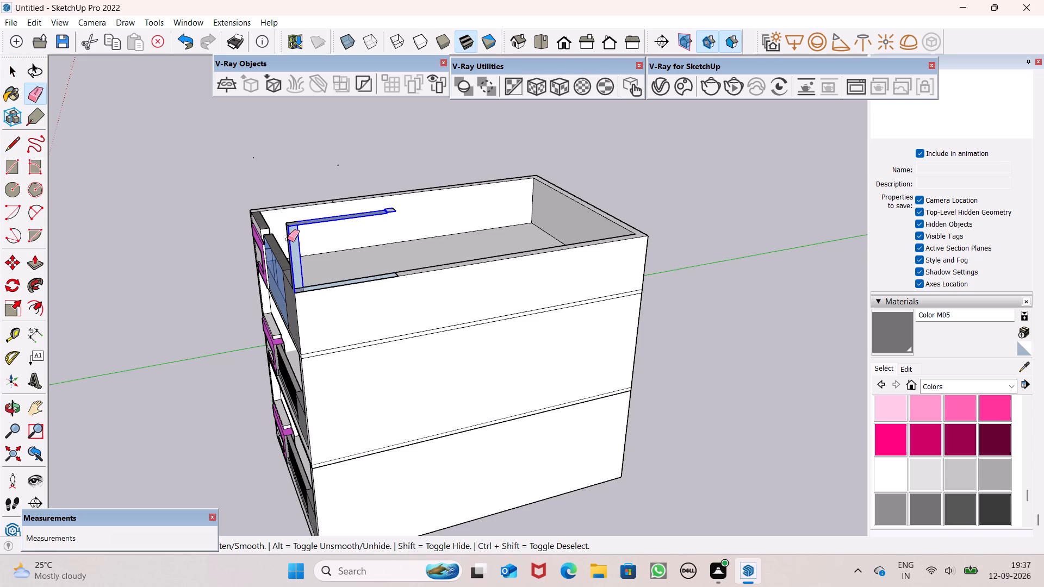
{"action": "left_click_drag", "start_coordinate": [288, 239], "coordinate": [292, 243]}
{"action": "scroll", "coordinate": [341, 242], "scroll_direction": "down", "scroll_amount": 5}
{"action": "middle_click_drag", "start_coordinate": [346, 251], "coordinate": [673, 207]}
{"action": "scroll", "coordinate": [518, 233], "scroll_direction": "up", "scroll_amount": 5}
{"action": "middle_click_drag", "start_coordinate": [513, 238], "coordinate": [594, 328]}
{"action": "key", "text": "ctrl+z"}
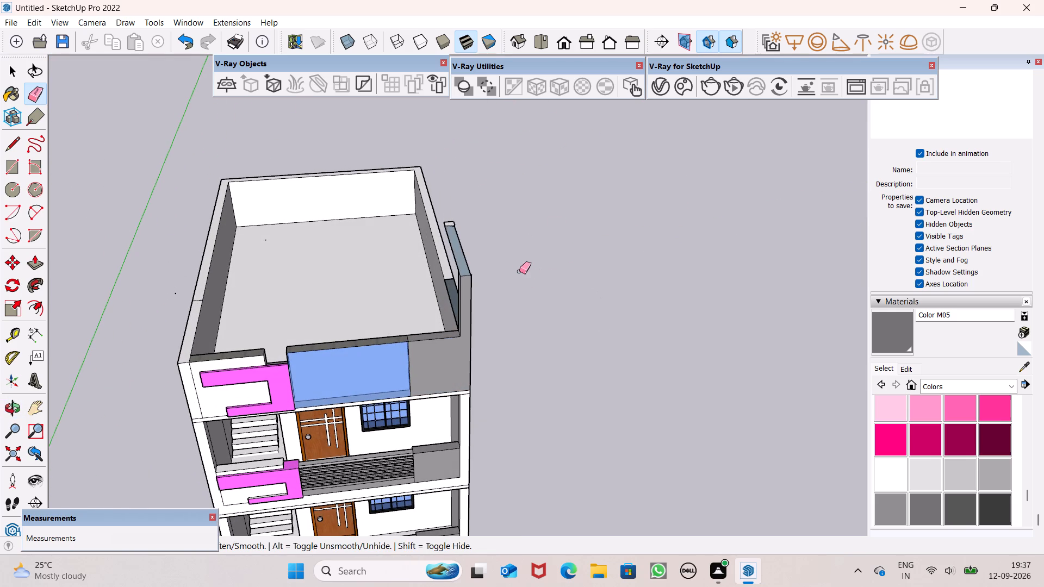
Draw a line at parapet height across the front end of the raised section, ending at the inner front corner.
{"action": "scroll", "coordinate": [464, 355], "scroll_direction": "up", "scroll_amount": 5}
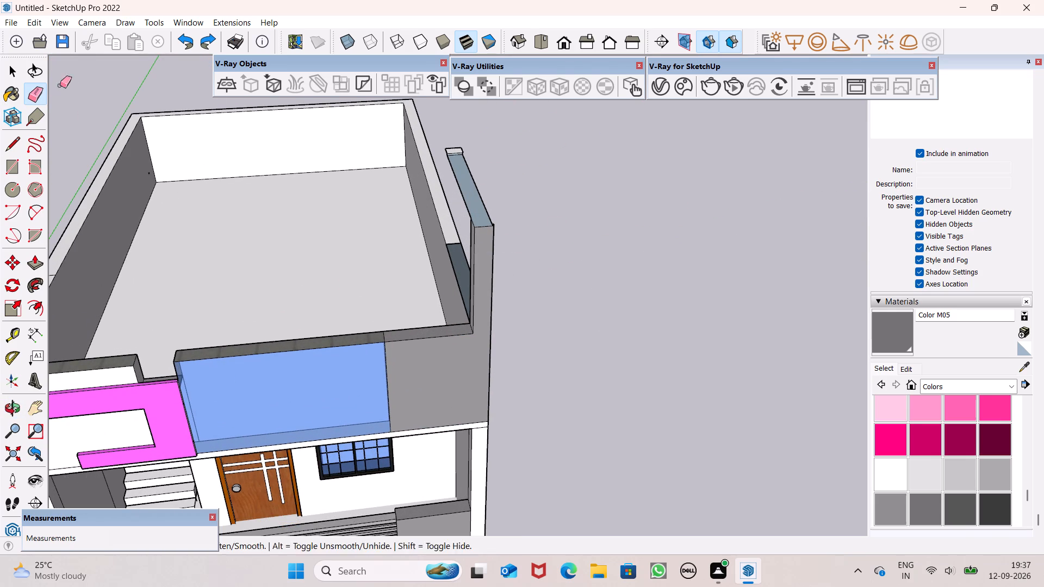
{"action": "left_click_drag", "start_coordinate": [10, 147], "coordinate": [18, 151]}
{"action": "left_click_drag", "start_coordinate": [510, 335], "coordinate": [507, 338]}
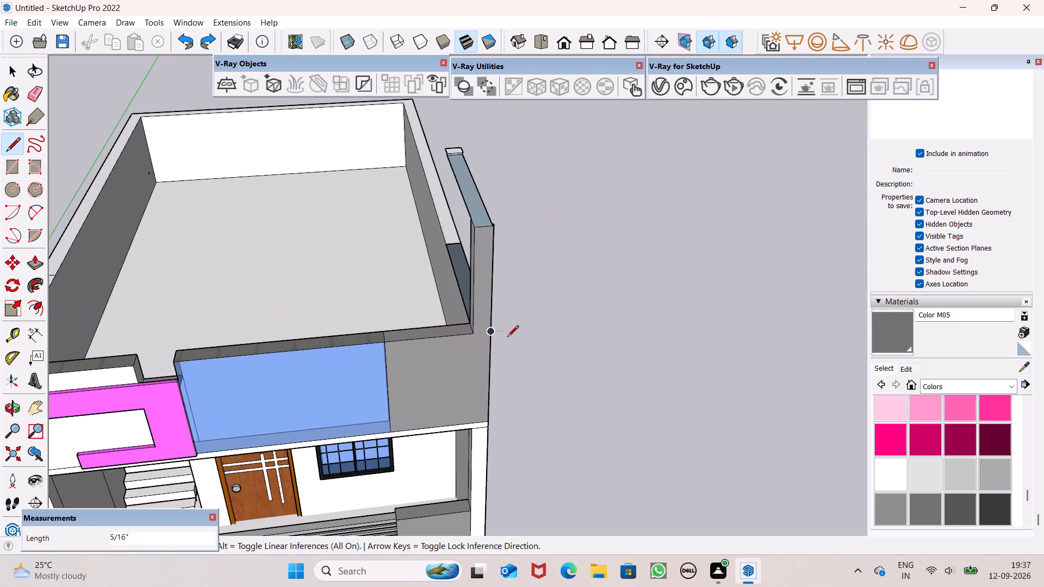
{"action": "left_click_drag", "start_coordinate": [507, 338], "coordinate": [491, 339]}
{"action": "left_click", "coordinate": [471, 336]}
{"action": "key", "text": "space"}
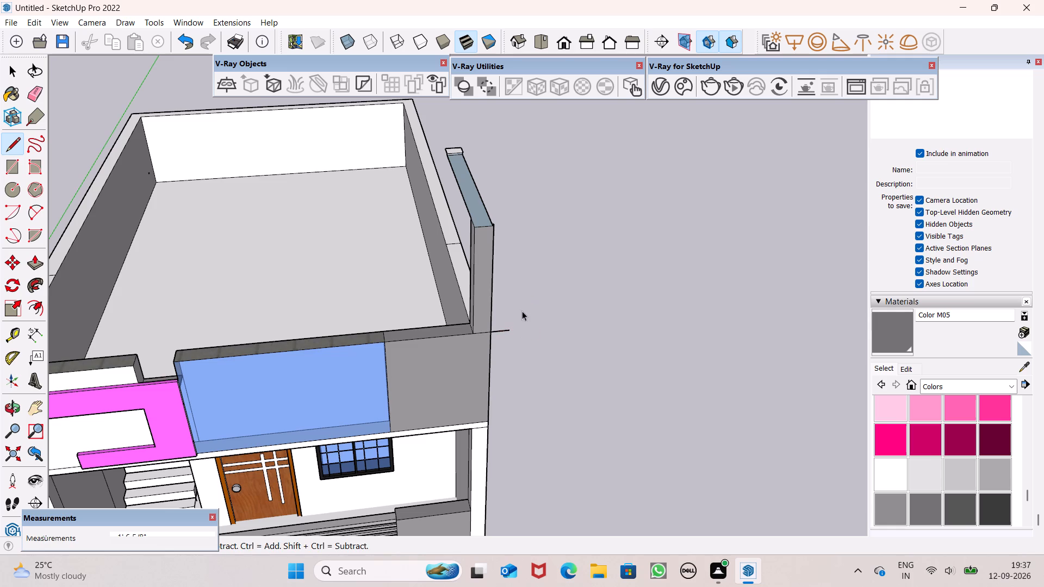
Erase the raised section's remaining top strip, front post and stray edges down to parapet height.
{"action": "left_click", "coordinate": [26, 88]}
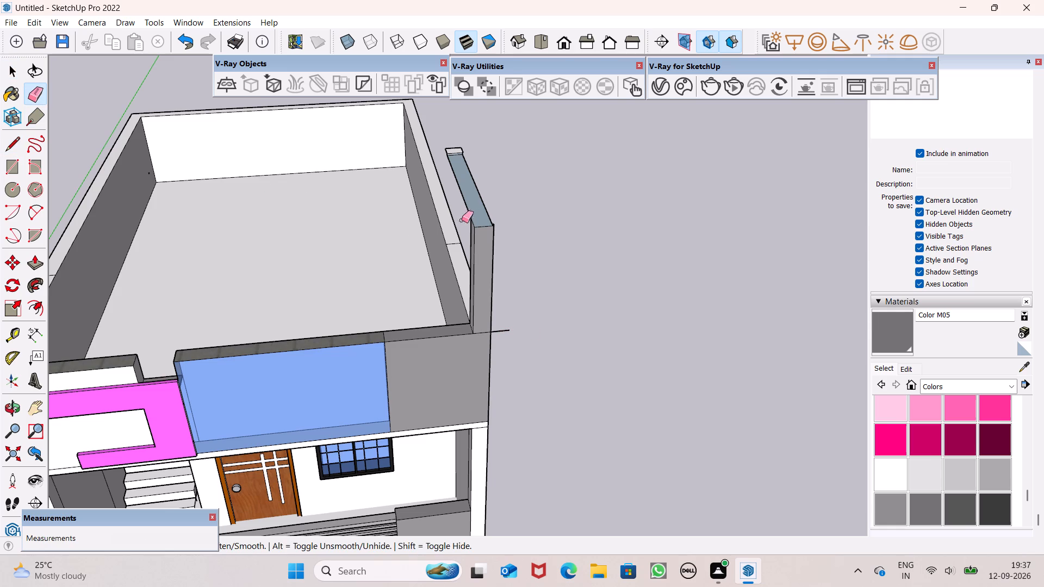
{"action": "left_click_drag", "start_coordinate": [473, 220], "coordinate": [485, 207]}
{"action": "left_click_drag", "start_coordinate": [450, 147], "coordinate": [473, 201]}
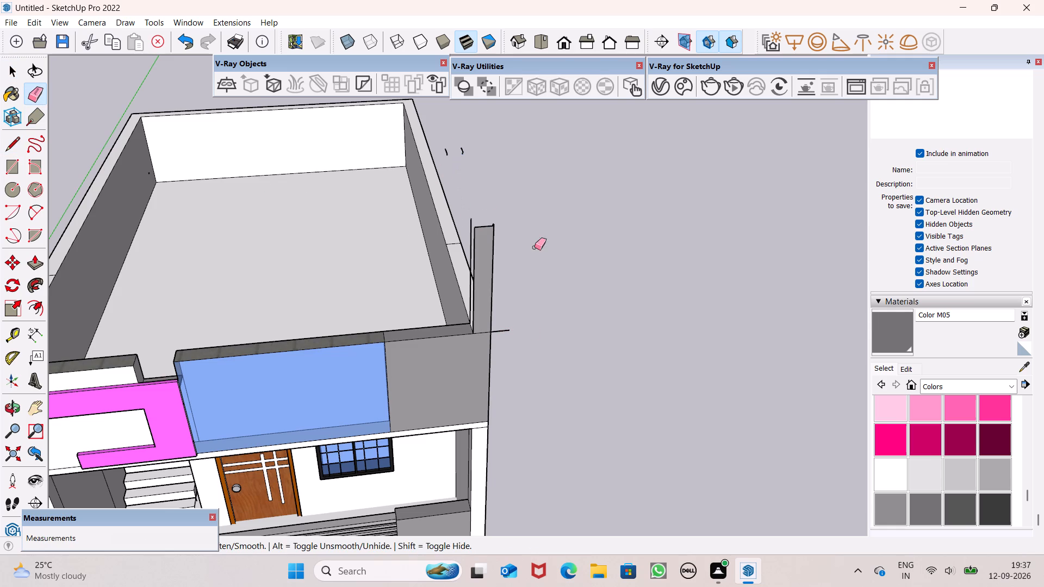
{"action": "left_click_drag", "start_coordinate": [493, 261], "coordinate": [472, 252]}
{"action": "left_click_drag", "start_coordinate": [496, 314], "coordinate": [499, 321]}
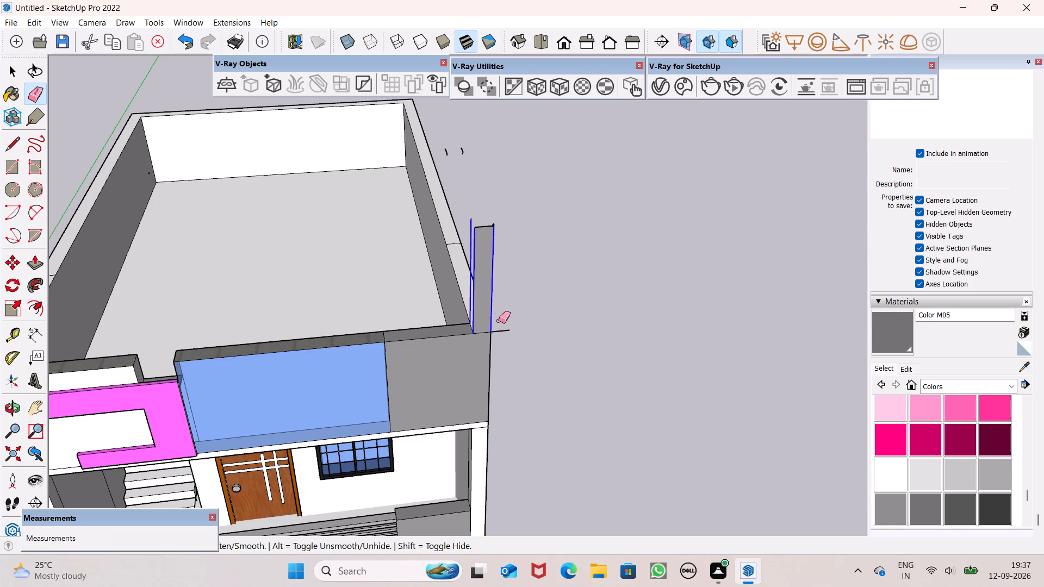
{"action": "left_click_drag", "start_coordinate": [499, 321], "coordinate": [506, 329]}
{"action": "left_click_drag", "start_coordinate": [478, 220], "coordinate": [484, 220]}
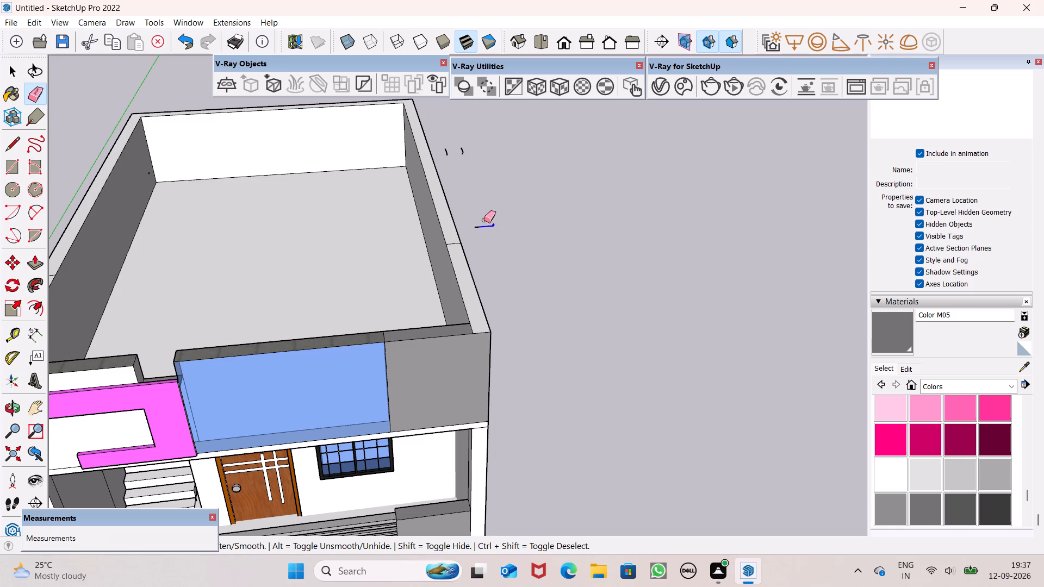
{"action": "left_click_drag", "start_coordinate": [484, 220], "coordinate": [484, 226]}
{"action": "left_click_drag", "start_coordinate": [450, 158], "coordinate": [465, 151]}
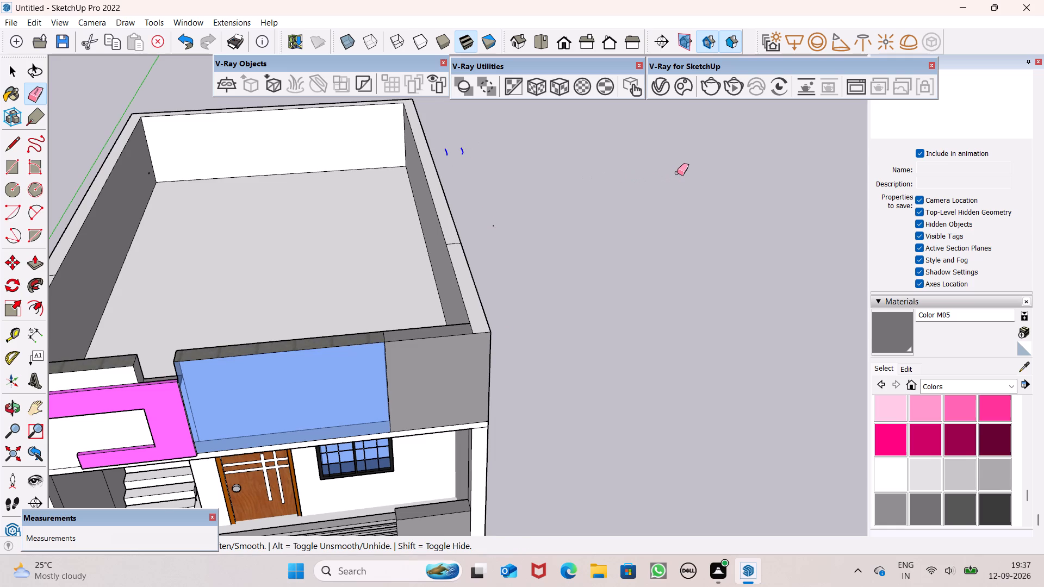
Erase the leftover seam line across the top of the stair-side wall's parapet.
{"action": "scroll", "coordinate": [678, 173], "scroll_direction": "down", "scroll_amount": 3}
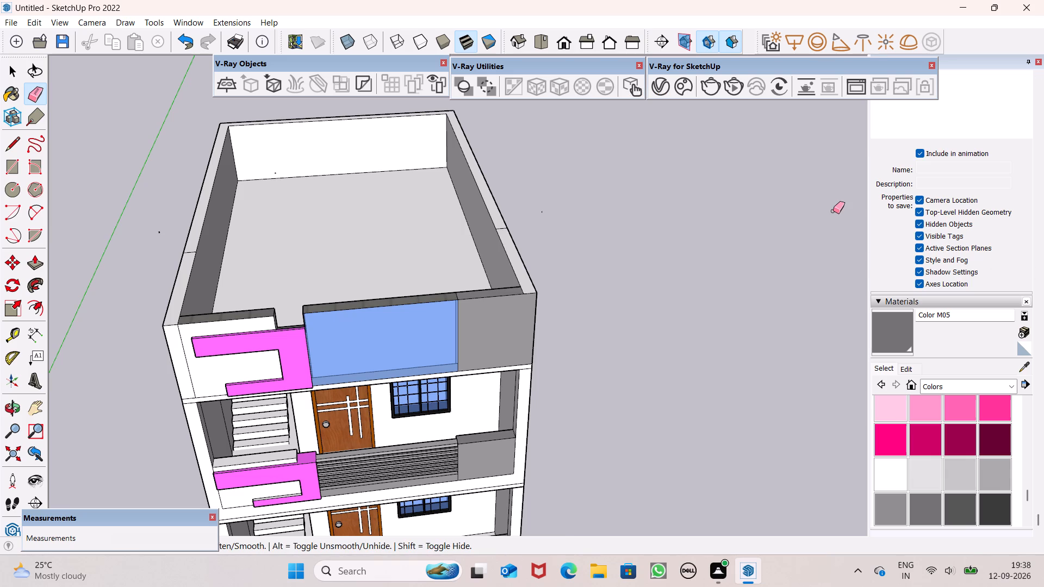
{"action": "scroll", "coordinate": [744, 278], "scroll_direction": "down", "scroll_amount": 6}
{"action": "scroll", "coordinate": [331, 268], "scroll_direction": "up", "scroll_amount": 7}
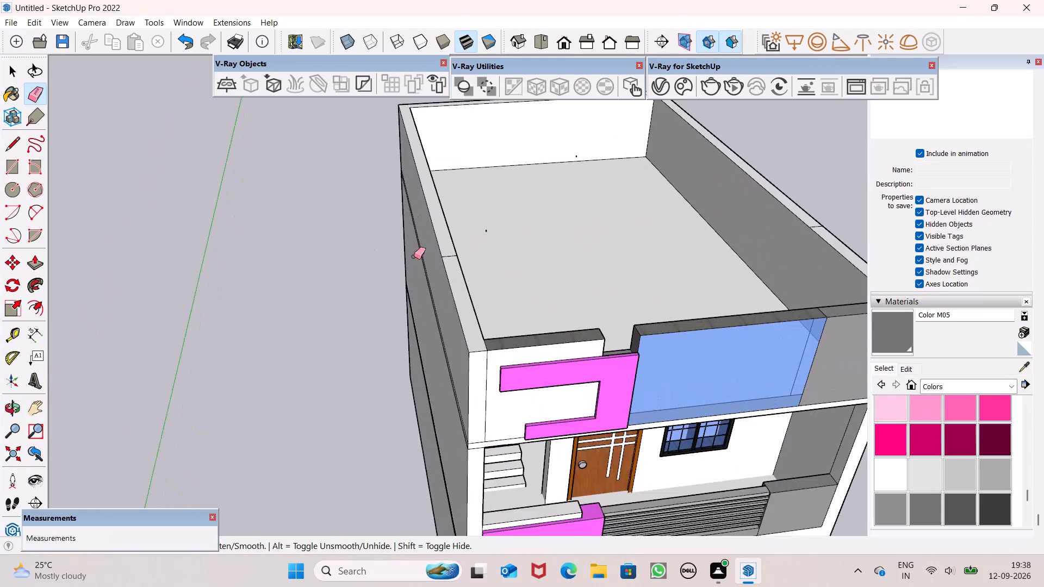
{"action": "scroll", "coordinate": [579, 291], "scroll_direction": "up", "scroll_amount": 7}
{"action": "scroll", "coordinate": [337, 224], "scroll_direction": "up", "scroll_amount": 4}
{"action": "left_click_drag", "start_coordinate": [260, 181], "coordinate": [252, 213]}
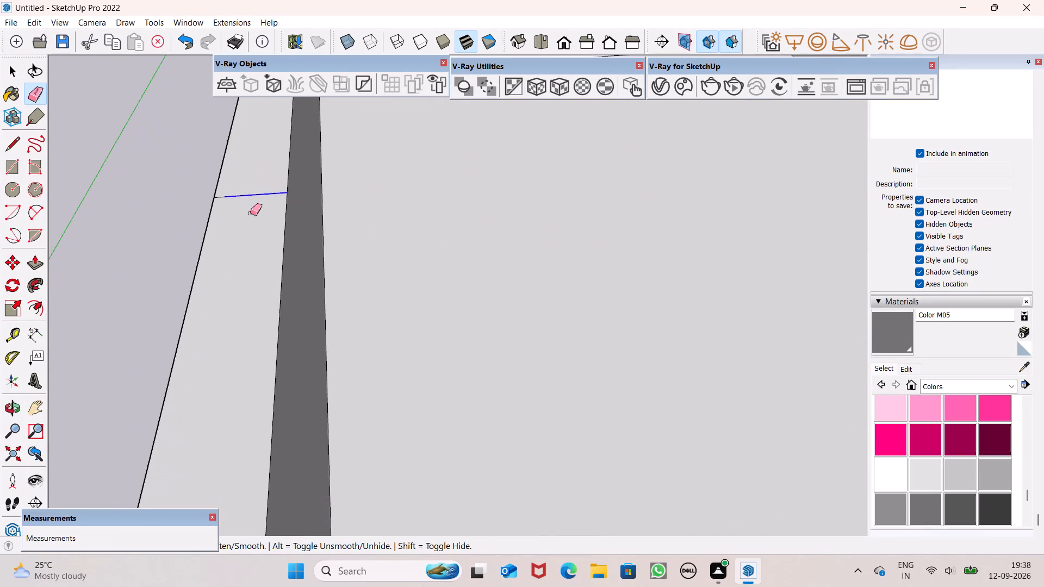
{"action": "scroll", "coordinate": [248, 216], "scroll_direction": "down", "scroll_amount": 8}
{"action": "scroll", "coordinate": [233, 209], "scroll_direction": "up", "scroll_amount": 8}
{"action": "left_click", "coordinate": [236, 203]}
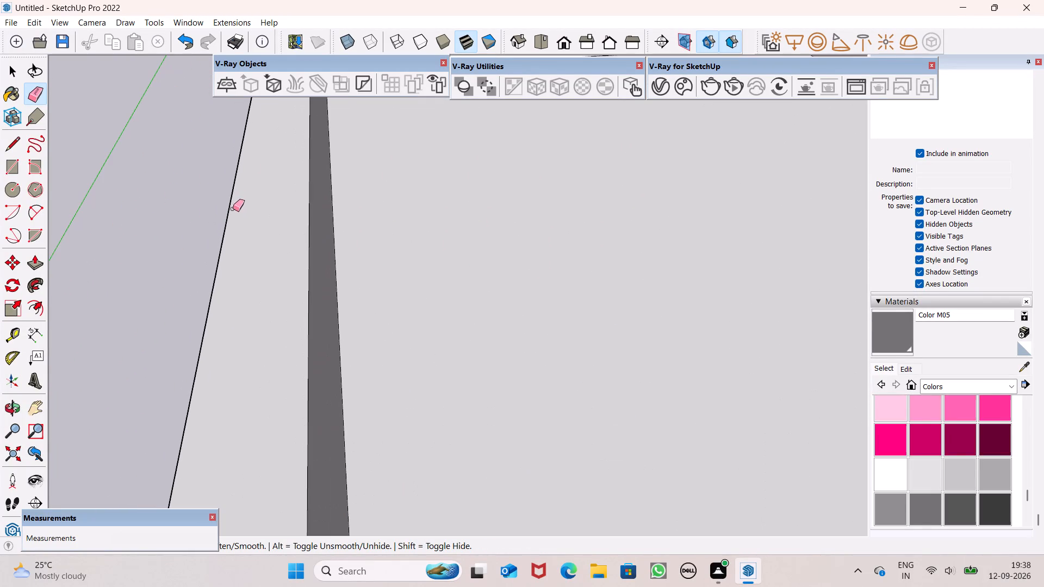
Erase the leftover seam line across the top of the parapet on the side opposite the stairs.
{"action": "scroll", "coordinate": [340, 209], "scroll_direction": "down", "scroll_amount": 16}
{"action": "scroll", "coordinate": [592, 197], "scroll_direction": "up", "scroll_amount": 7}
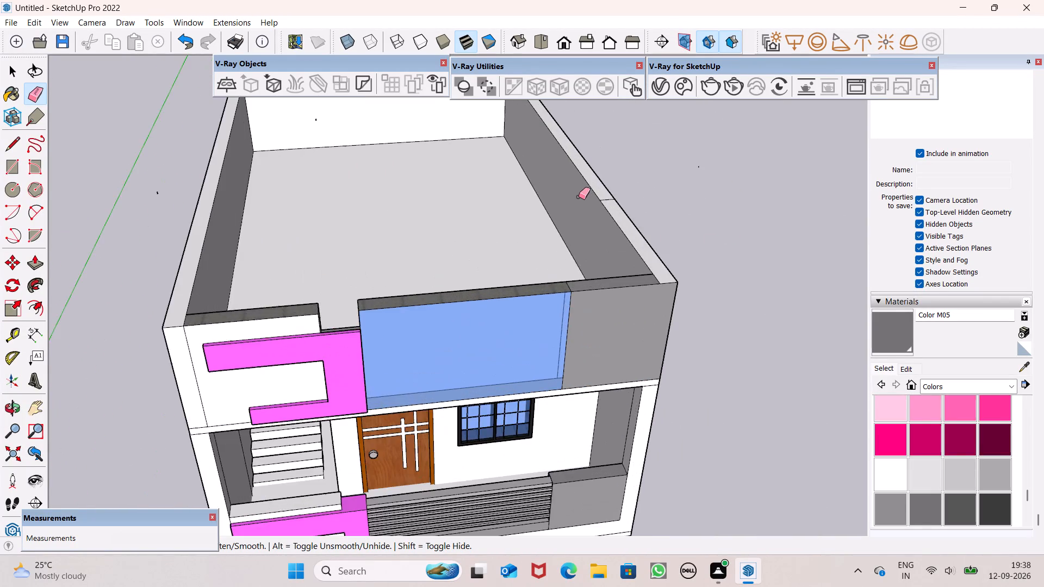
{"action": "scroll", "coordinate": [581, 197], "scroll_direction": "up", "scroll_amount": 7}
{"action": "left_click_drag", "start_coordinate": [648, 201], "coordinate": [652, 230]}
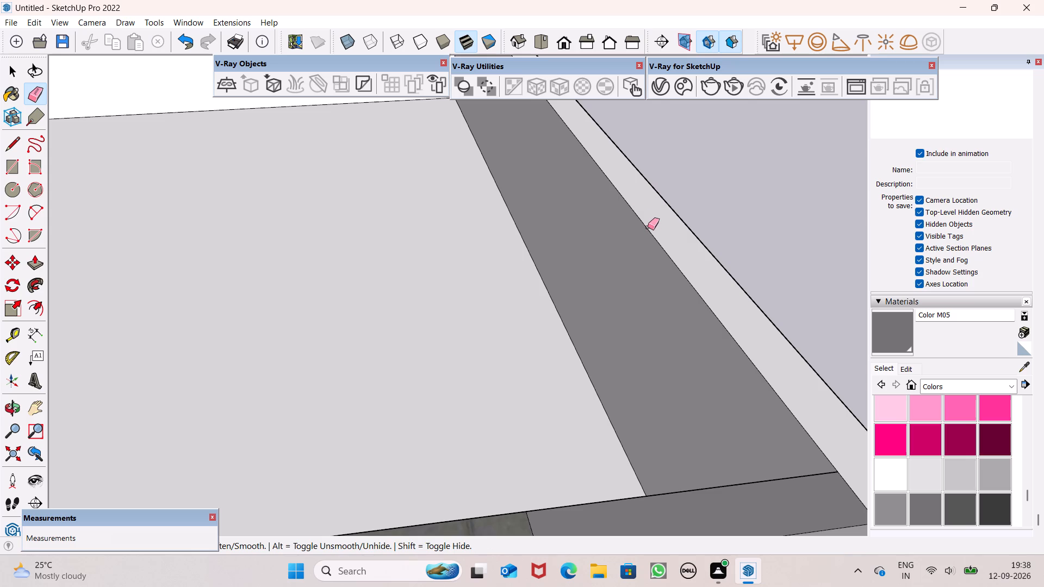
{"action": "scroll", "coordinate": [656, 202], "scroll_direction": "down", "scroll_amount": 17}
{"action": "middle_click_drag", "start_coordinate": [706, 308], "coordinate": [589, 169]}
{"action": "key", "text": "space"}
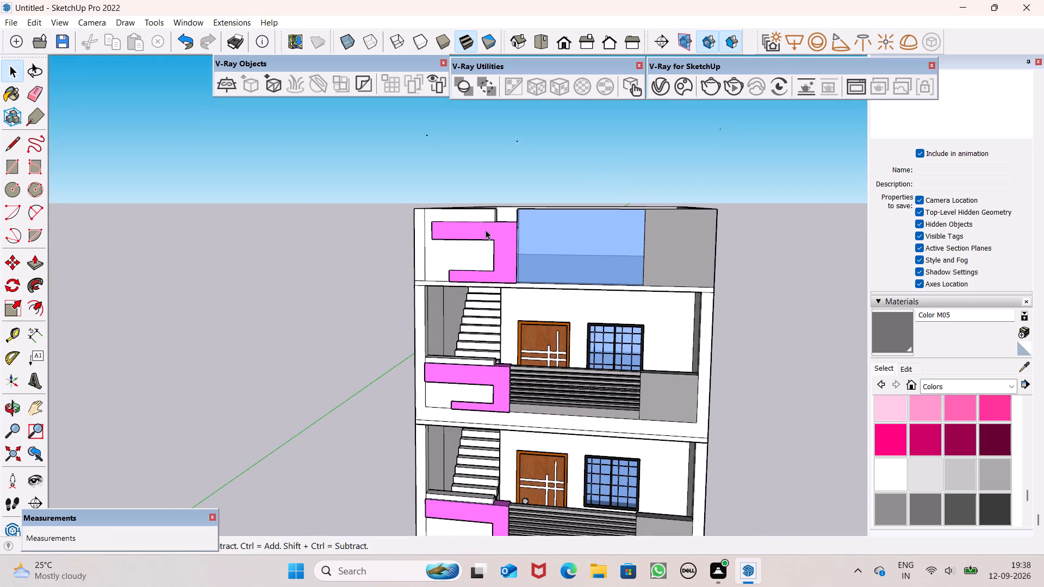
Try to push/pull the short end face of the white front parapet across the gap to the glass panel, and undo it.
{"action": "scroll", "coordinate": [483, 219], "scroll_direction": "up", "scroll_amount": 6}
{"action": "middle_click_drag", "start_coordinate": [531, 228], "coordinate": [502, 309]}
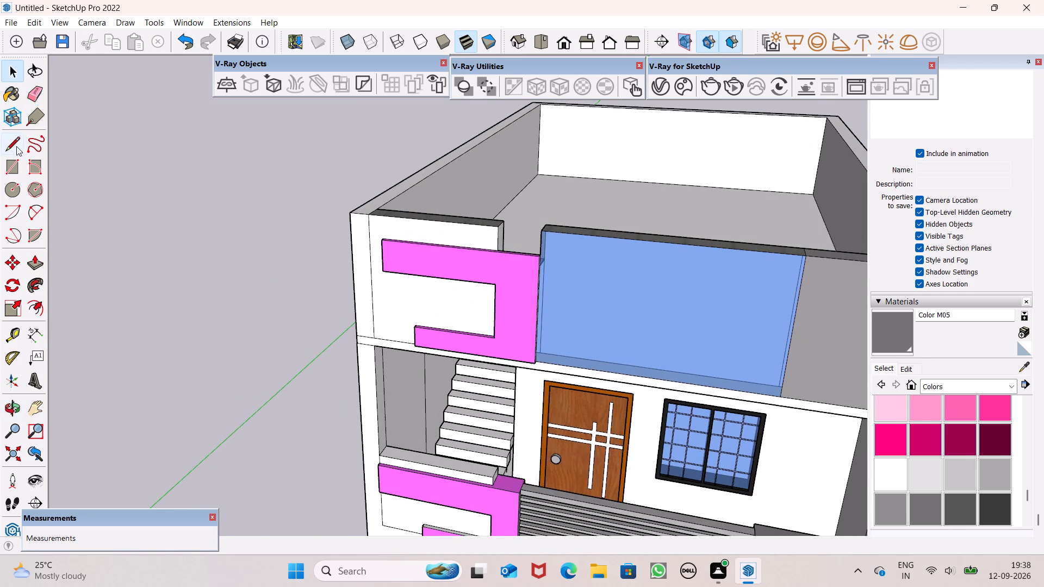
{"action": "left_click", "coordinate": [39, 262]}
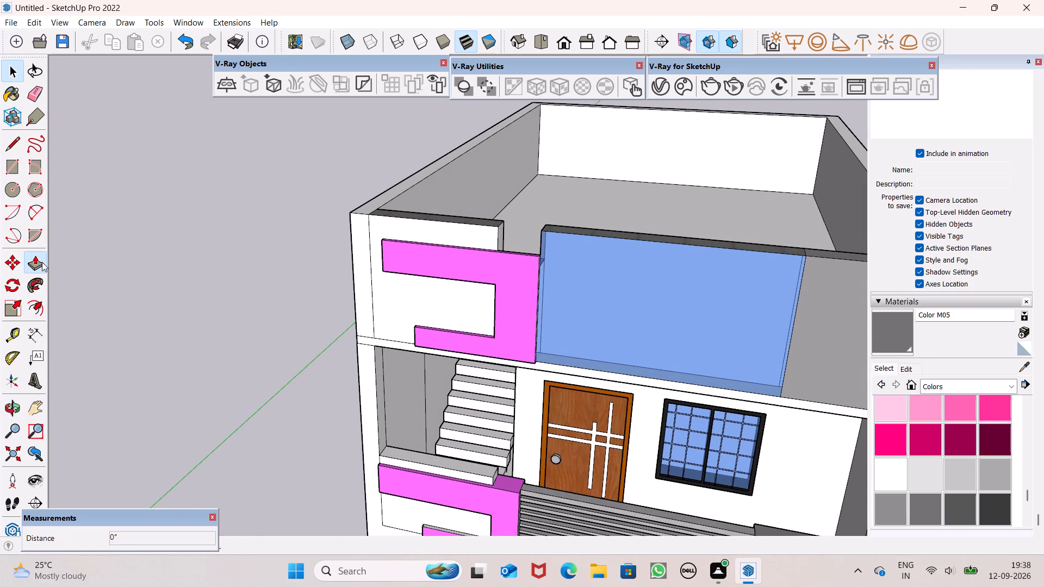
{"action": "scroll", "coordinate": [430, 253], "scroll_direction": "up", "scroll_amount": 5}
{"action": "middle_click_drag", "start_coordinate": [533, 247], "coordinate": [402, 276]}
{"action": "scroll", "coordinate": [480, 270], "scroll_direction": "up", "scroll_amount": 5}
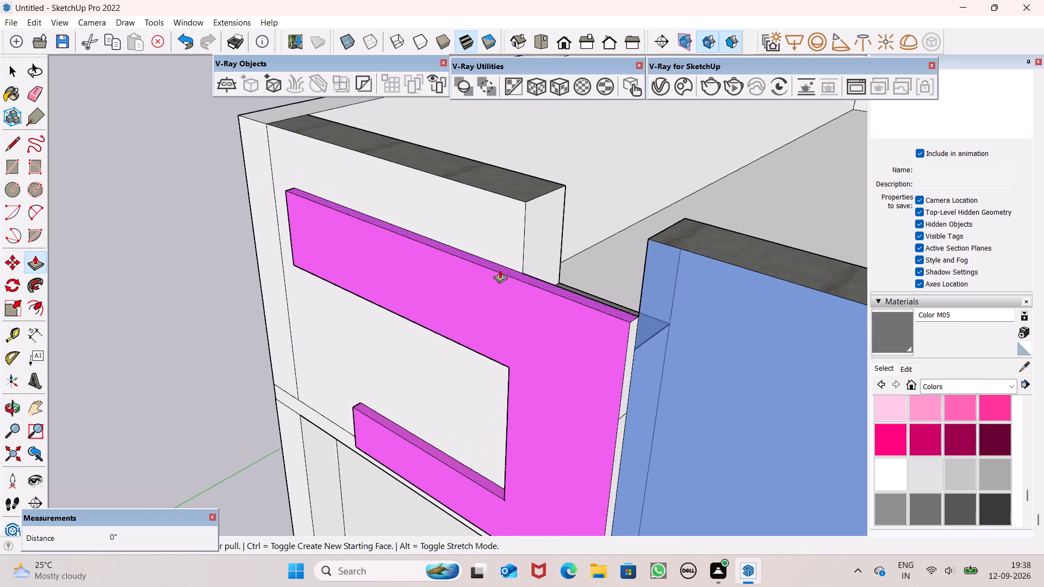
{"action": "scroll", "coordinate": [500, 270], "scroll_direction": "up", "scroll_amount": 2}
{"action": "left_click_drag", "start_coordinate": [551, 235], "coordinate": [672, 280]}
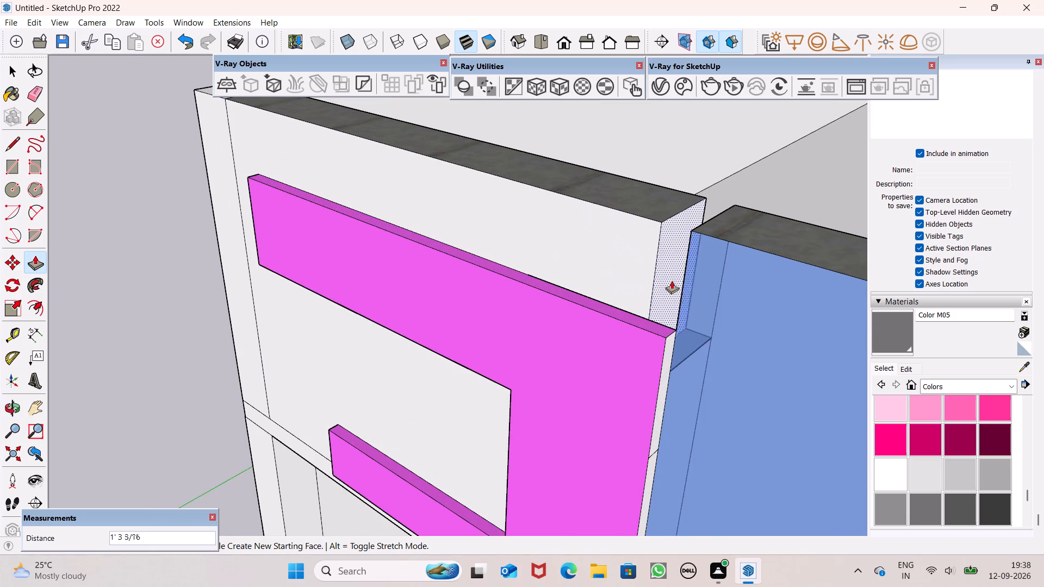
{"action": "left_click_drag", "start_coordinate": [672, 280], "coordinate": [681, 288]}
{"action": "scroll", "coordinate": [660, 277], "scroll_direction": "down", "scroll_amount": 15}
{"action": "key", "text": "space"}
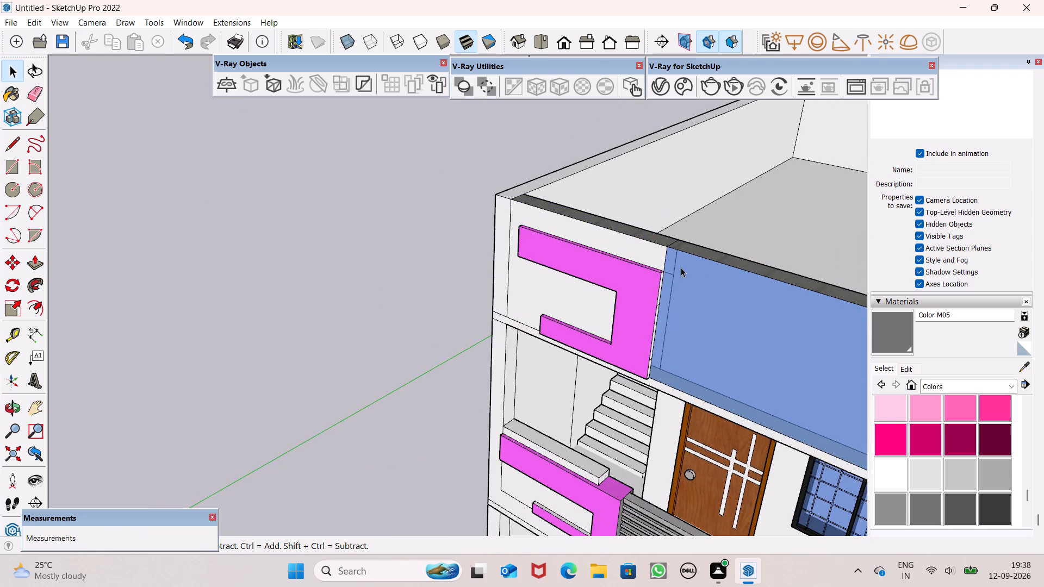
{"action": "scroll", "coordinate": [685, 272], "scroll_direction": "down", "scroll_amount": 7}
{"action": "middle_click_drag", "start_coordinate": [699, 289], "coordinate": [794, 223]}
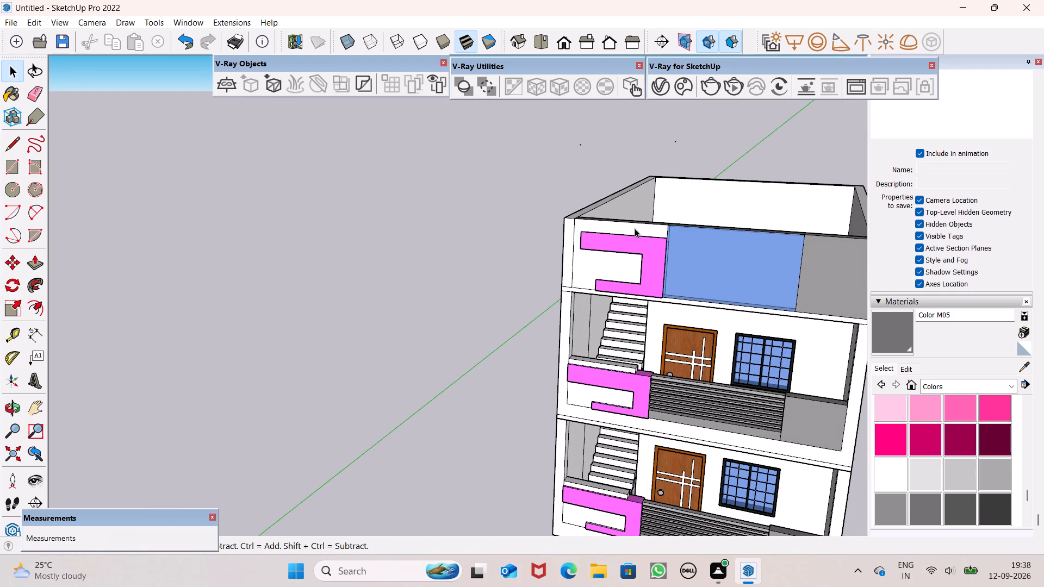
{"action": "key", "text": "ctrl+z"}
Push/pull the white front parapet's end face towards the glass panel, leaving a narrow gap between them.
{"action": "middle_click_drag", "start_coordinate": [568, 226], "coordinate": [417, 318]}
{"action": "scroll", "coordinate": [734, 291], "scroll_direction": "up", "scroll_amount": 3}
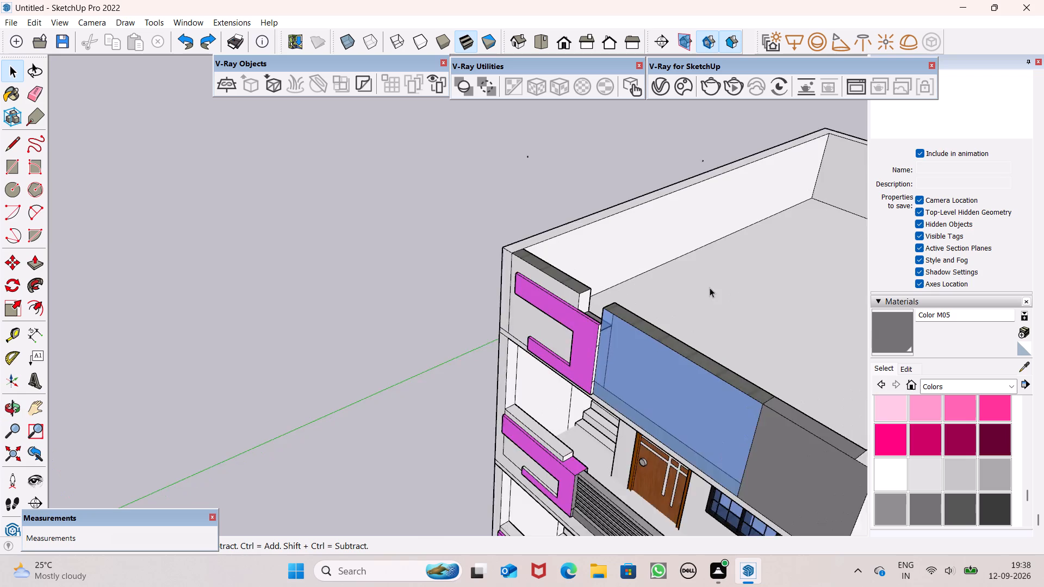
{"action": "scroll", "coordinate": [710, 288], "scroll_direction": "up", "scroll_amount": 3}
{"action": "left_click", "coordinate": [42, 262]}
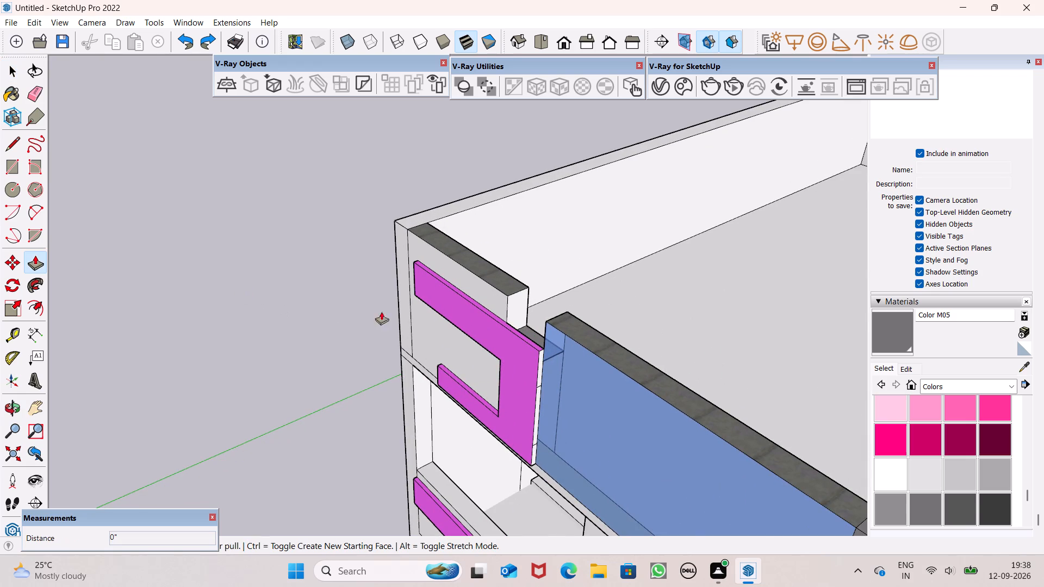
{"action": "left_click_drag", "start_coordinate": [521, 305], "coordinate": [522, 308]}
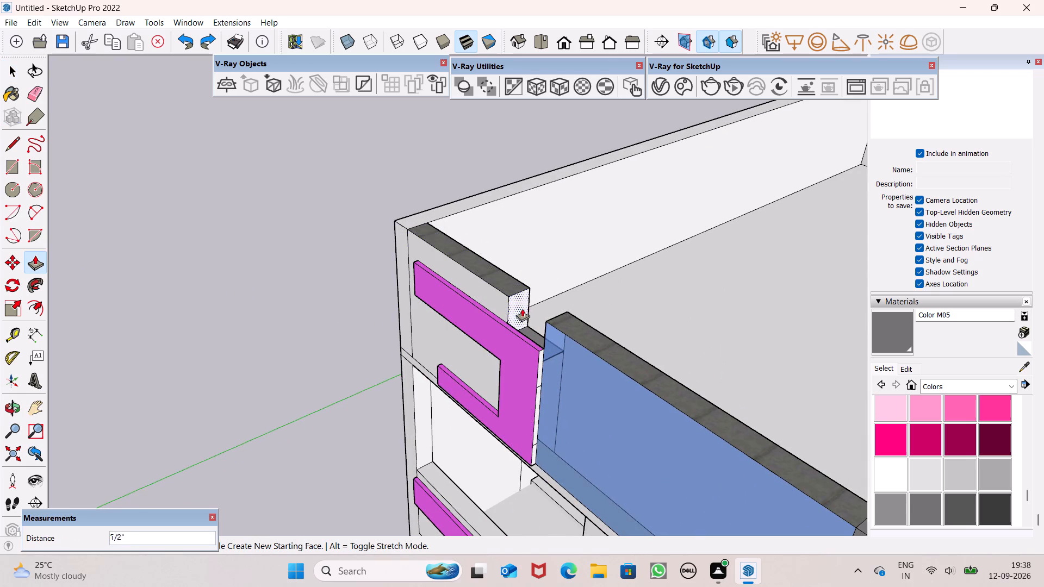
{"action": "left_click_drag", "start_coordinate": [522, 308], "coordinate": [536, 324]}
{"action": "scroll", "coordinate": [522, 307], "scroll_direction": "down", "scroll_amount": 6}
{"action": "middle_click_drag", "start_coordinate": [532, 349], "coordinate": [659, 243]}
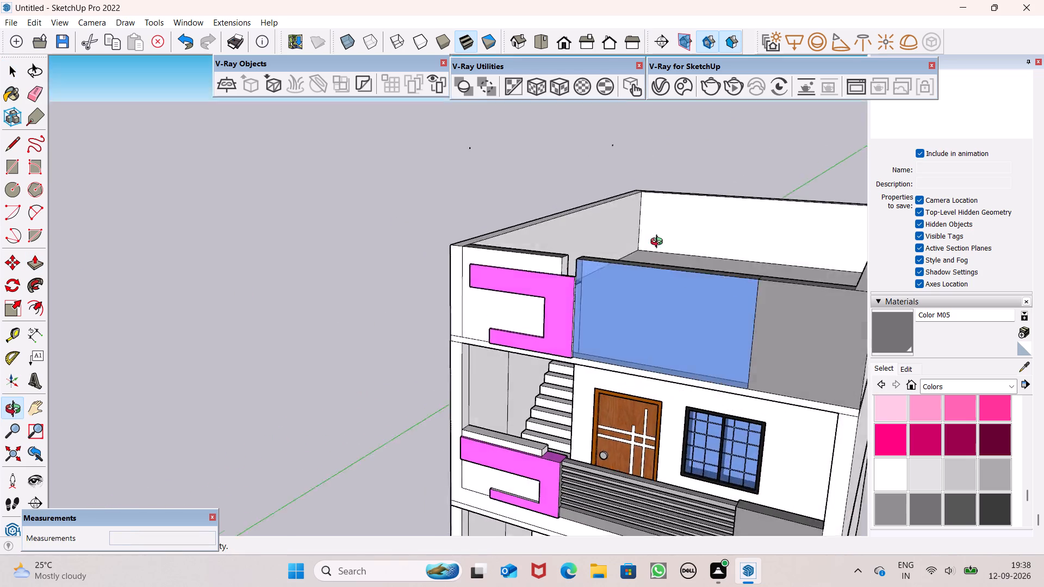
{"action": "middle_click_drag", "start_coordinate": [659, 243], "coordinate": [682, 217]}
{"action": "key", "text": "space"}
Examine the whole front of the house from a distance.
{"action": "scroll", "coordinate": [591, 214], "scroll_direction": "down", "scroll_amount": 8}
{"action": "middle_click_drag", "start_coordinate": [624, 270], "coordinate": [692, 216]}
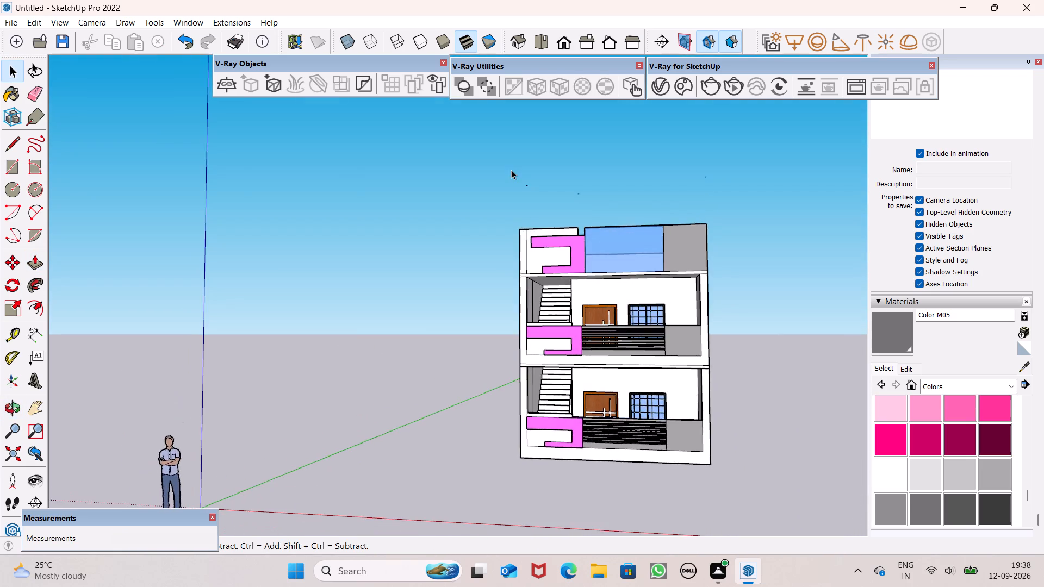
{"action": "scroll", "coordinate": [511, 170], "scroll_direction": "down", "scroll_amount": 7}
{"action": "middle_click_drag", "start_coordinate": [576, 264], "coordinate": [614, 345]}
{"action": "scroll", "coordinate": [606, 359], "scroll_direction": "down", "scroll_amount": 1}
{"action": "scroll", "coordinate": [626, 299], "scroll_direction": "up", "scroll_amount": 7}
{"action": "scroll", "coordinate": [620, 251], "scroll_direction": "down", "scroll_amount": 4}
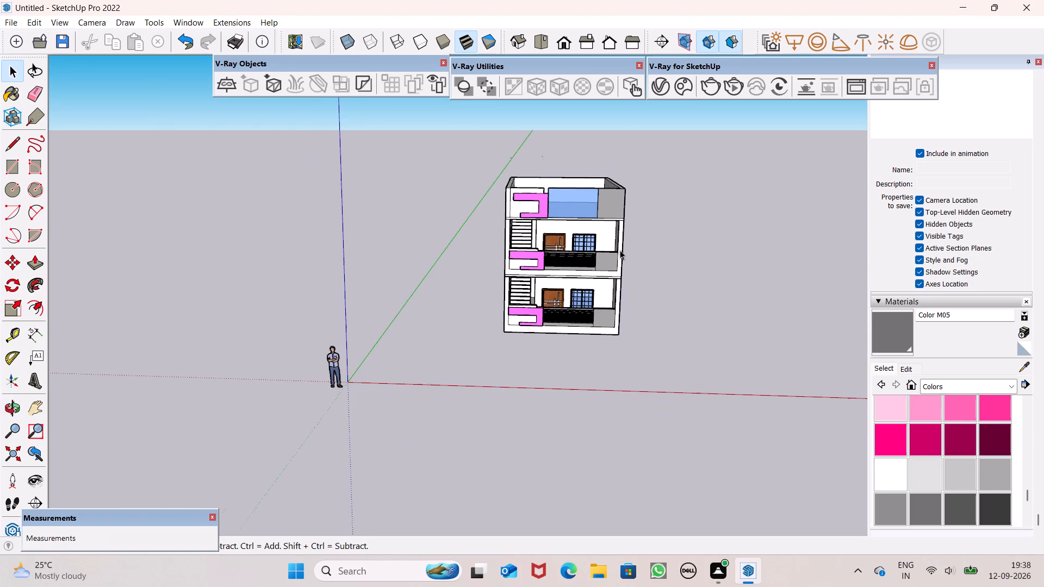
{"action": "middle_click_drag", "start_coordinate": [621, 261], "coordinate": [595, 276]}
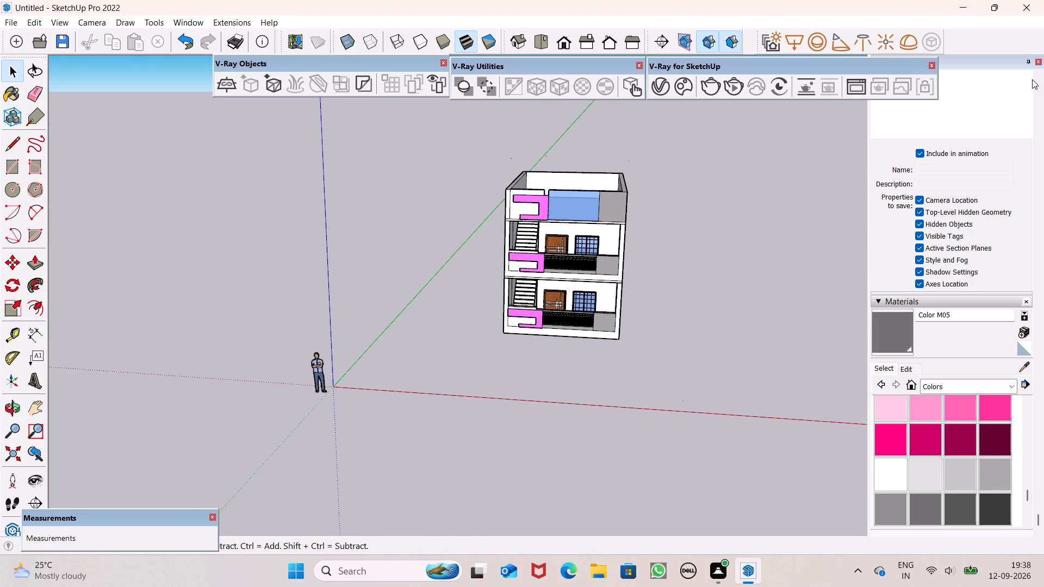
{"action": "scroll", "coordinate": [779, 243], "scroll_direction": "up", "scroll_amount": 2}
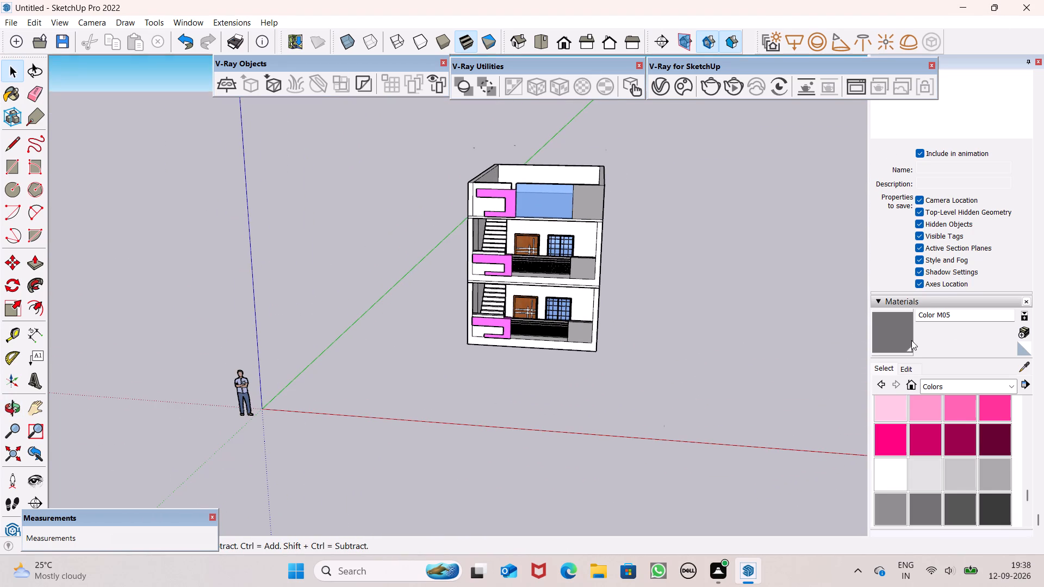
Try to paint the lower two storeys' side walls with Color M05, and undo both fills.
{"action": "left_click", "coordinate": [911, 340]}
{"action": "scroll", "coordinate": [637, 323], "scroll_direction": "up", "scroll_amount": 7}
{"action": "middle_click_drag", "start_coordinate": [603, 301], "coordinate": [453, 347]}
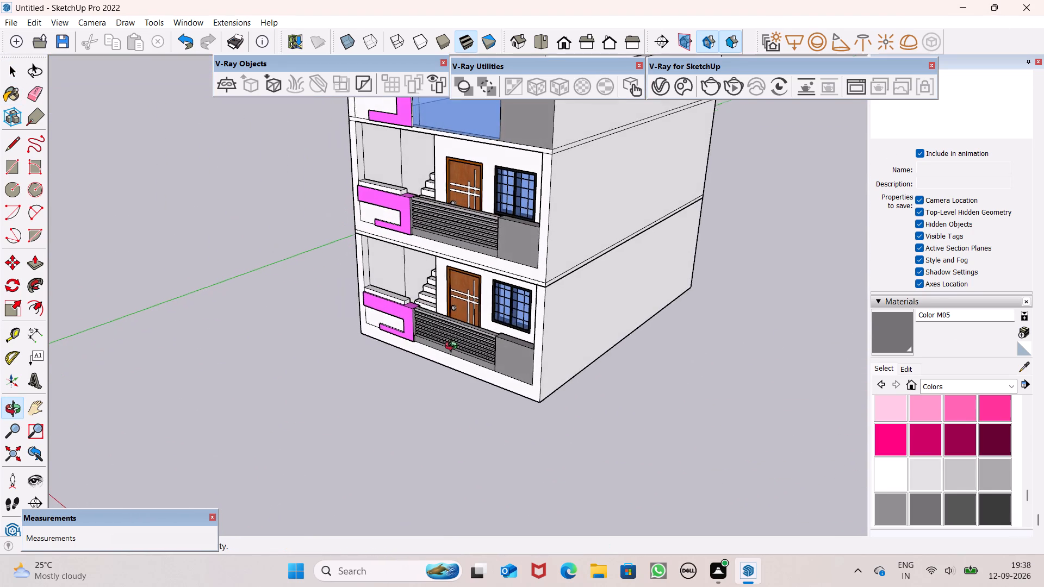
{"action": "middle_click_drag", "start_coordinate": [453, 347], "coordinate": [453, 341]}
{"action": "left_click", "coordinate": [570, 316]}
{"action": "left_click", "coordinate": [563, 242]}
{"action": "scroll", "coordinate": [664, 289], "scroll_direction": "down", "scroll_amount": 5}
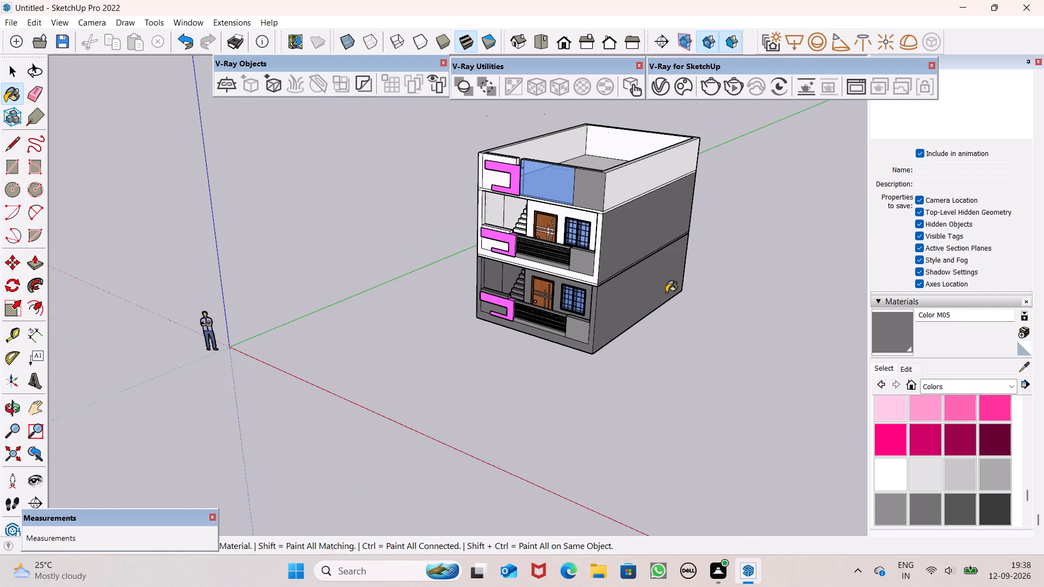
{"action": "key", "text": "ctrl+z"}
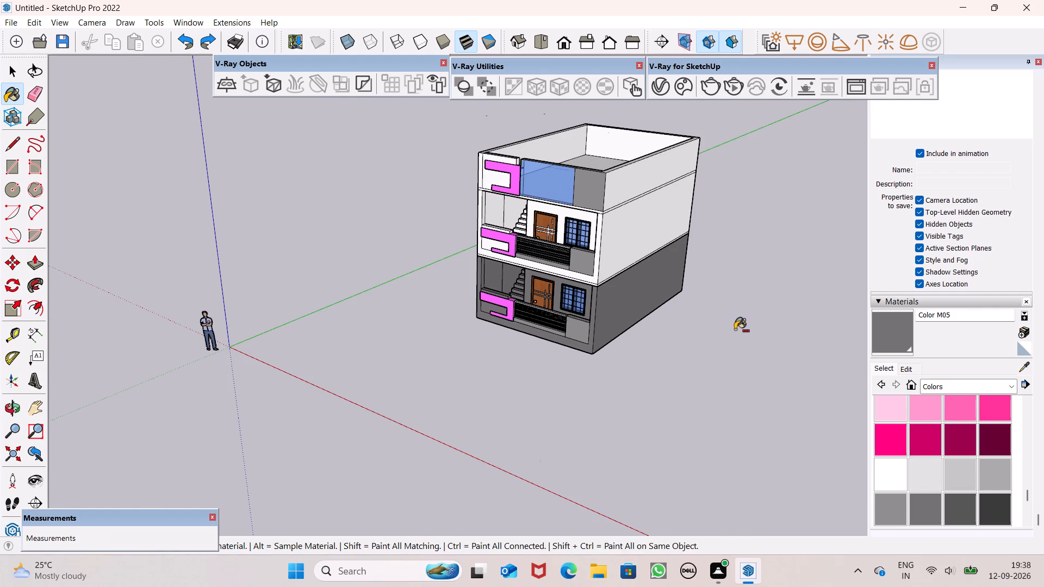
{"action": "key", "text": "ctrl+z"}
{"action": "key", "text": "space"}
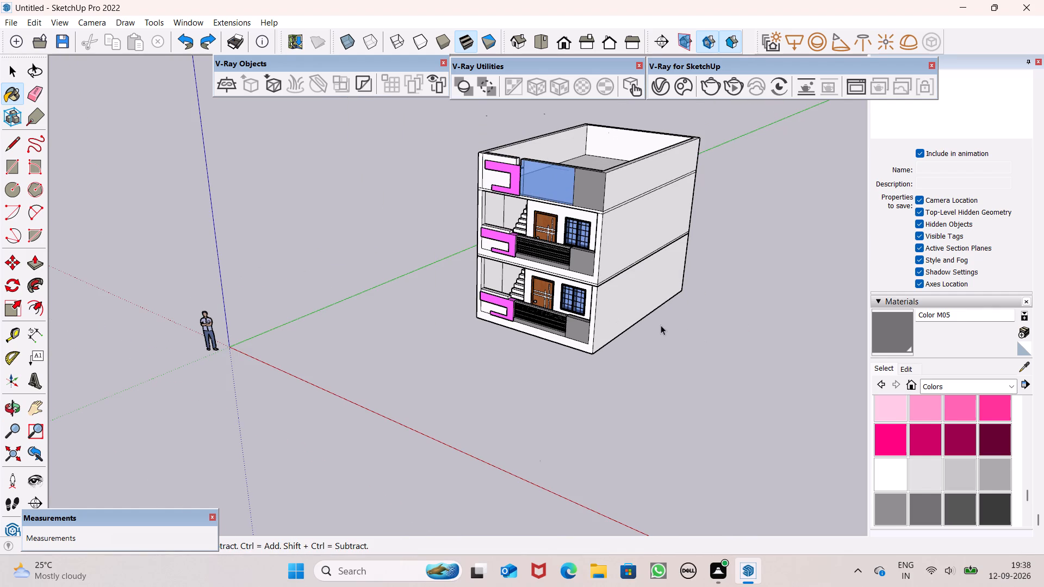
Explode the lowest storey's group so its faces can be painted individually.
{"action": "left_click", "coordinate": [661, 325]}
{"action": "left_click", "coordinate": [612, 307]}
{"action": "right_click", "coordinate": [614, 307]}
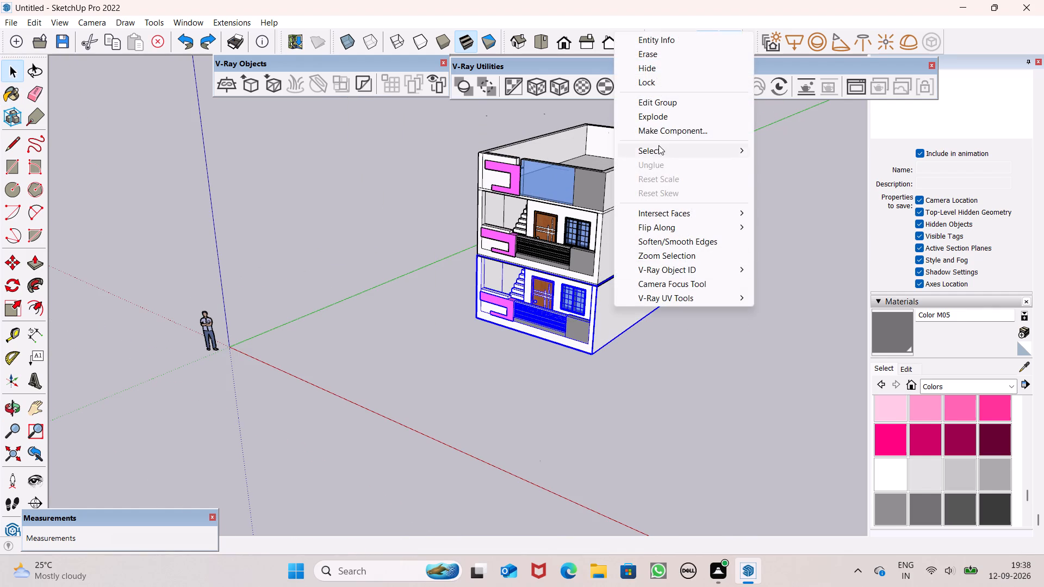
{"action": "left_click", "coordinate": [667, 120]}
{"action": "left_click", "coordinate": [775, 338]}
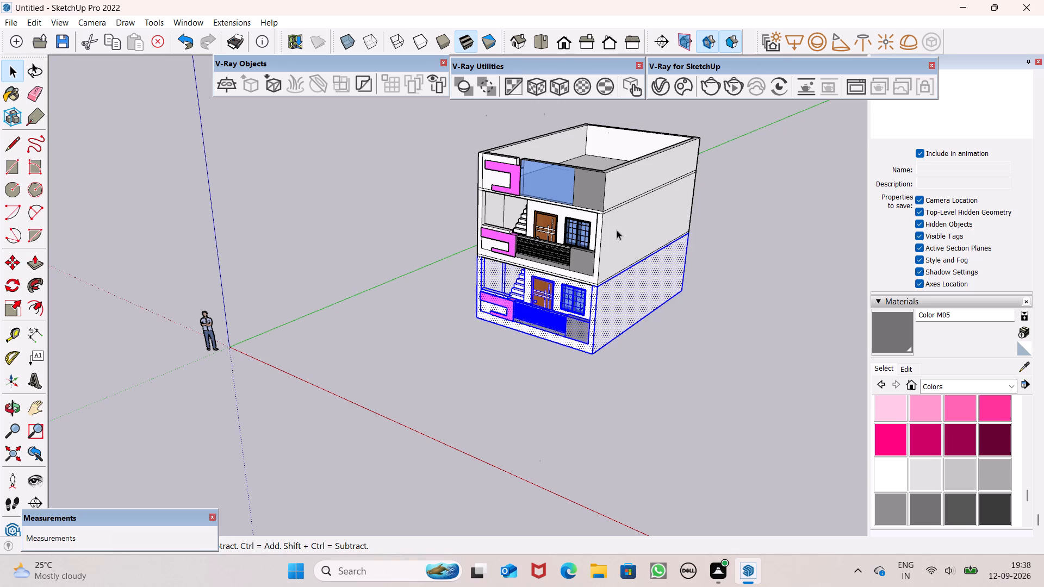
{"action": "left_click", "coordinate": [617, 230]}
{"action": "left_click", "coordinate": [642, 304]}
{"action": "left_click", "coordinate": [719, 315]}
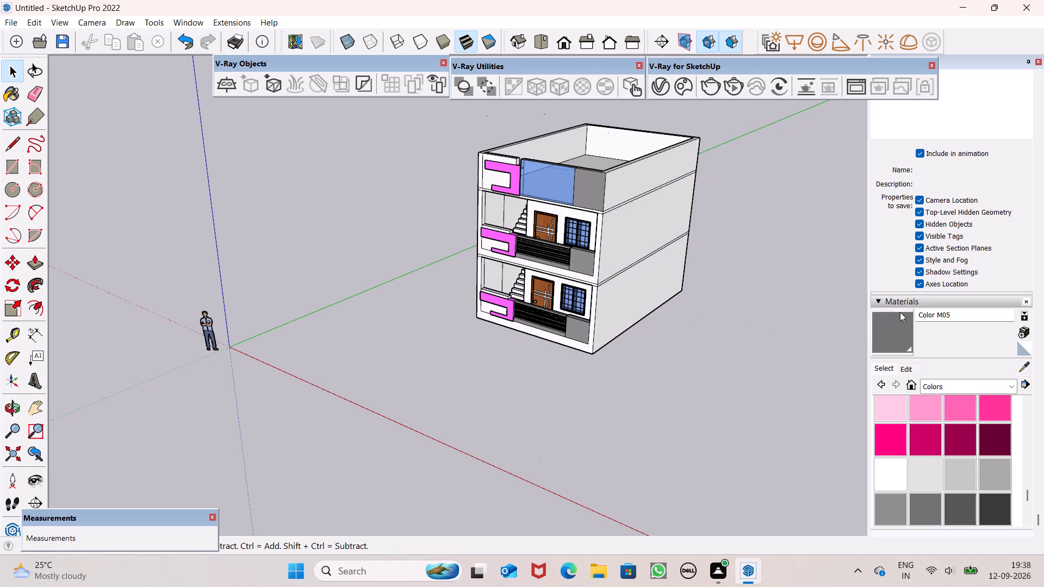
Paint the outer side walls of all three storeys opposite the stairs with Color M05.
{"action": "left_click", "coordinate": [879, 329]}
{"action": "left_click", "coordinate": [647, 296]}
{"action": "left_click_drag", "start_coordinate": [629, 251], "coordinate": [626, 242]}
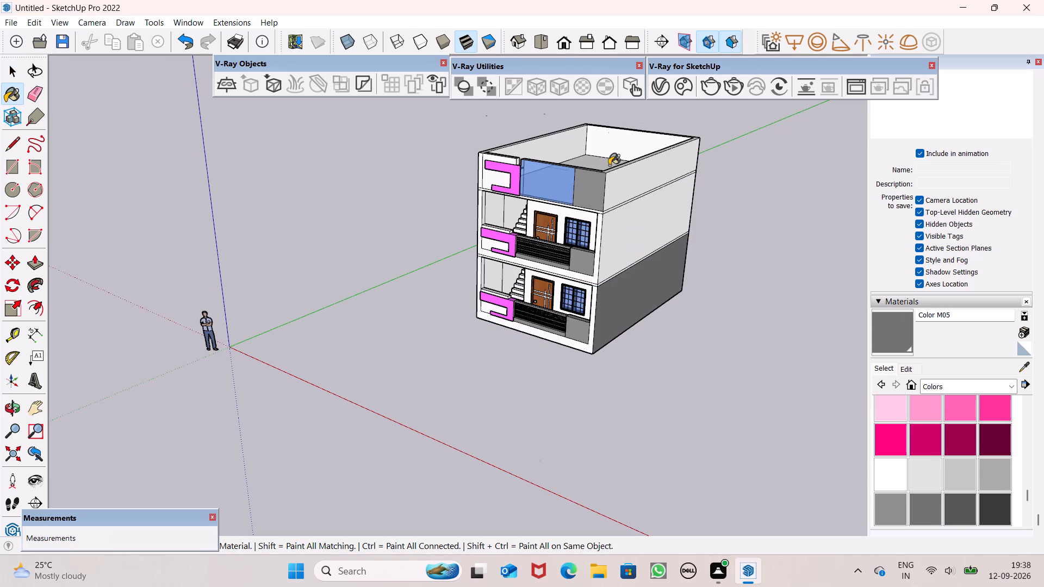
{"action": "left_click", "coordinate": [622, 185]}
Examine the house's rear, stair side, front and painted side walls from all around.
{"action": "scroll", "coordinate": [675, 215], "scroll_direction": "down", "scroll_amount": 5}
{"action": "middle_click_drag", "start_coordinate": [709, 218], "coordinate": [386, 332]}
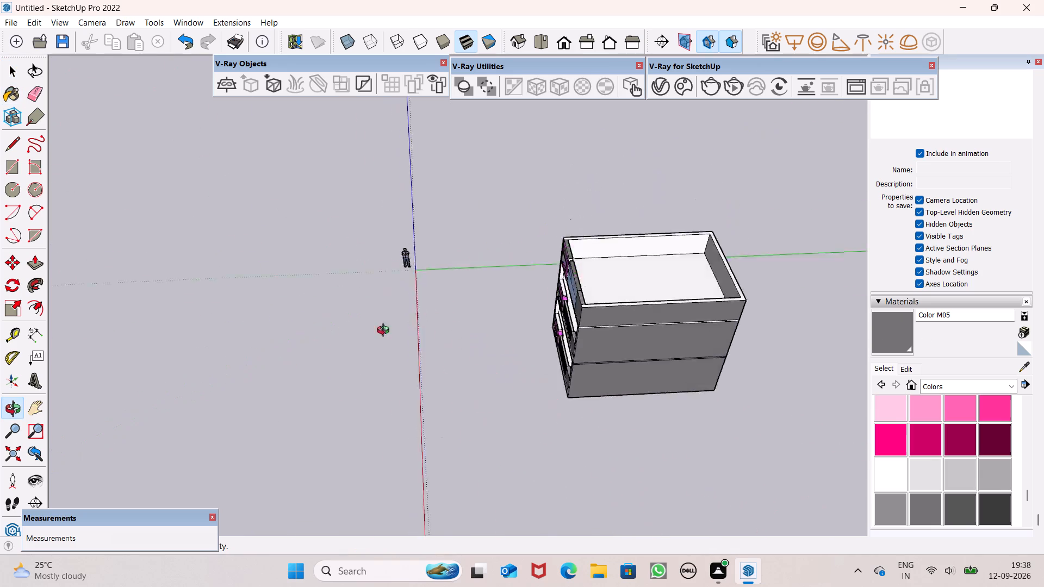
{"action": "middle_click_drag", "start_coordinate": [386, 332], "coordinate": [68, 262]}
{"action": "scroll", "coordinate": [639, 349], "scroll_direction": "down", "scroll_amount": 7}
{"action": "middle_click_drag", "start_coordinate": [653, 378], "coordinate": [655, 385]}
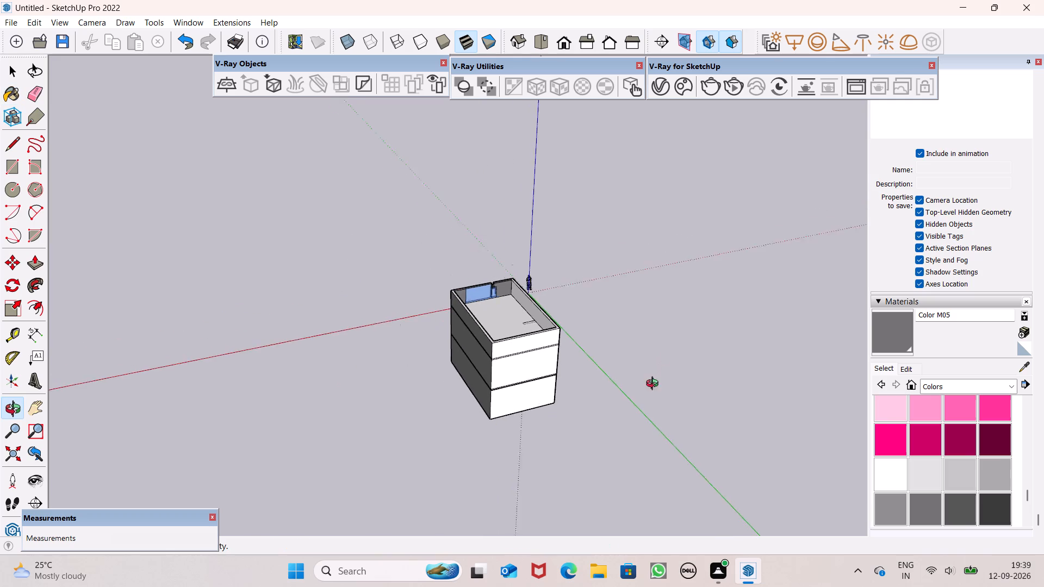
{"action": "middle_click_drag", "start_coordinate": [655, 385], "coordinate": [1043, 208]}
{"action": "middle_click_drag", "start_coordinate": [738, 328], "coordinate": [1043, 229]}
{"action": "scroll", "coordinate": [679, 267], "scroll_direction": "up", "scroll_amount": 1}
{"action": "middle_click_drag", "start_coordinate": [673, 280], "coordinate": [1030, 361]}
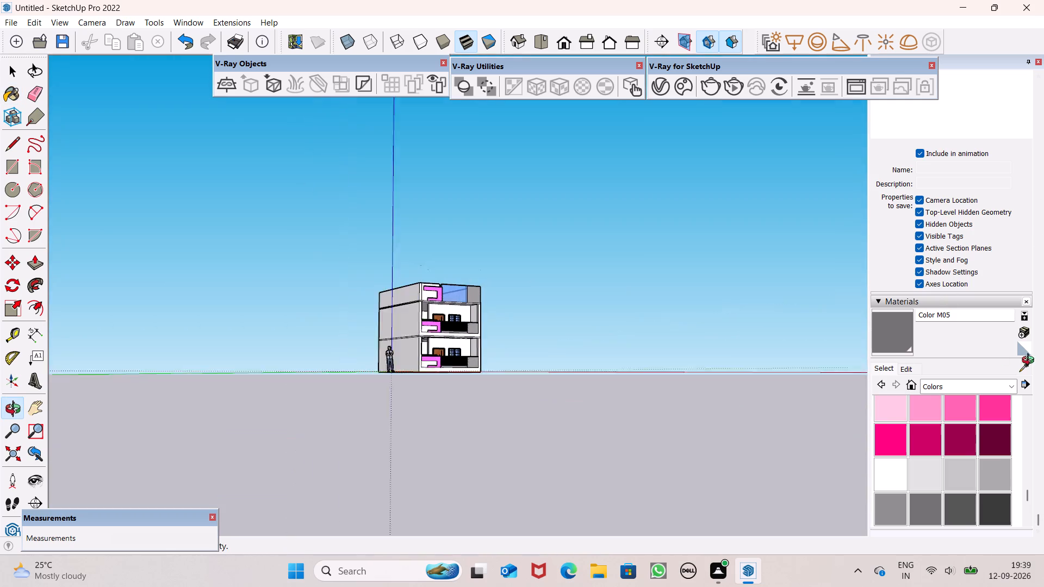
{"action": "middle_click_drag", "start_coordinate": [1030, 361], "coordinate": [1043, 353]}
{"action": "scroll", "coordinate": [492, 259], "scroll_direction": "up", "scroll_amount": 1}
{"action": "scroll", "coordinate": [574, 321], "scroll_direction": "down", "scroll_amount": 4}
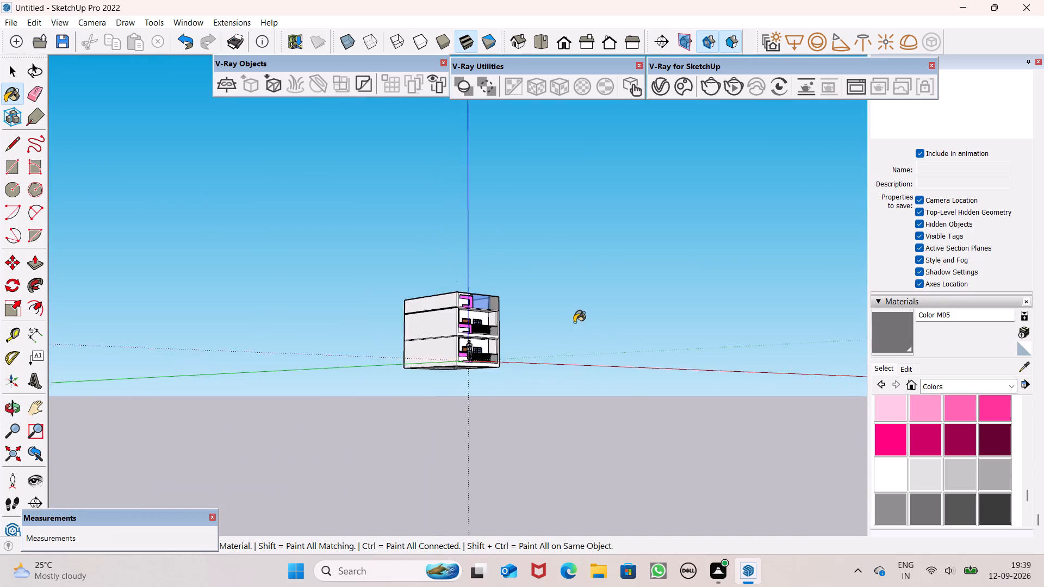
{"action": "scroll", "coordinate": [574, 322], "scroll_direction": "down", "scroll_amount": 2}
{"action": "middle_click_drag", "start_coordinate": [594, 340], "coordinate": [372, 471]}
{"action": "scroll", "coordinate": [421, 410], "scroll_direction": "up", "scroll_amount": 7}
{"action": "scroll", "coordinate": [545, 310], "scroll_direction": "up", "scroll_amount": 6}
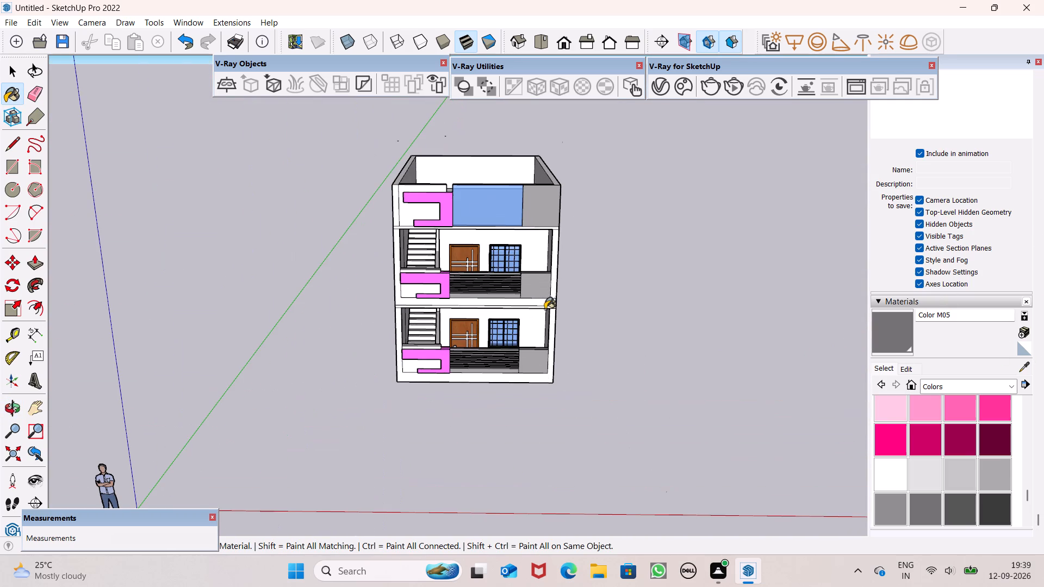
{"action": "middle_click_drag", "start_coordinate": [506, 304], "coordinate": [298, 357]}
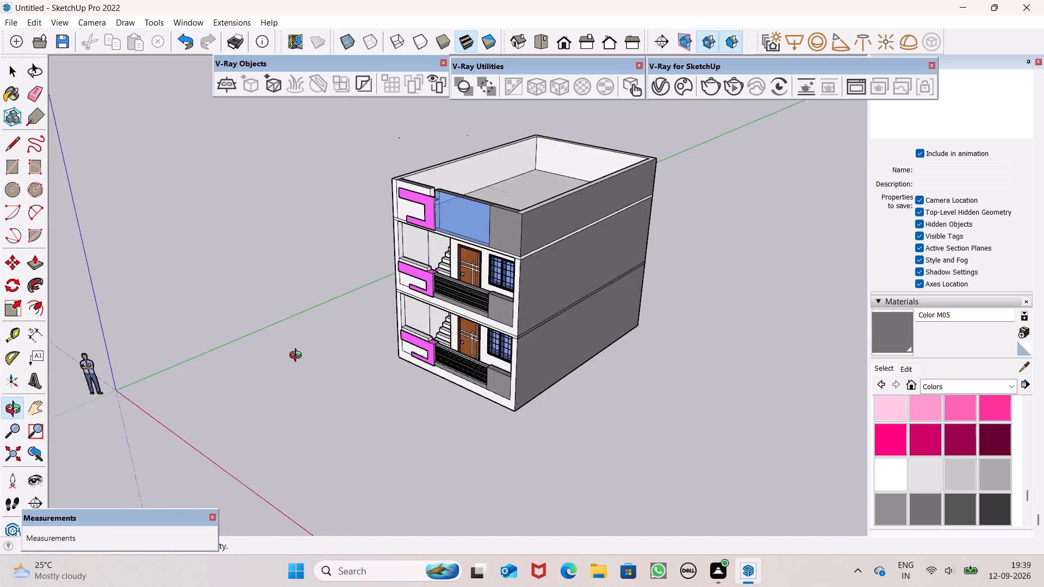
{"action": "middle_click_drag", "start_coordinate": [298, 357], "coordinate": [332, 359]}
Paint the top-floor slab and the stair-side parapet's inner face and top with Color M05.
{"action": "scroll", "coordinate": [524, 226], "scroll_direction": "up", "scroll_amount": 2}
{"action": "scroll", "coordinate": [527, 224], "scroll_direction": "down", "scroll_amount": 1}
{"action": "scroll", "coordinate": [527, 224], "scroll_direction": "up", "scroll_amount": 2}
{"action": "middle_click_drag", "start_coordinate": [564, 224], "coordinate": [578, 427]}
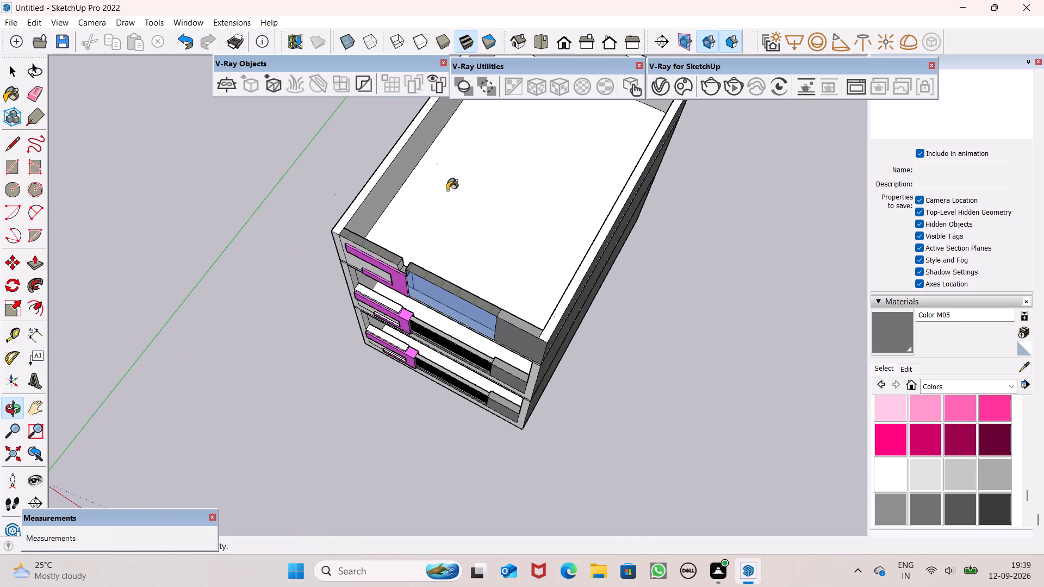
{"action": "left_click", "coordinate": [447, 185]}
{"action": "left_click", "coordinate": [393, 180]}
{"action": "left_click", "coordinate": [379, 172]}
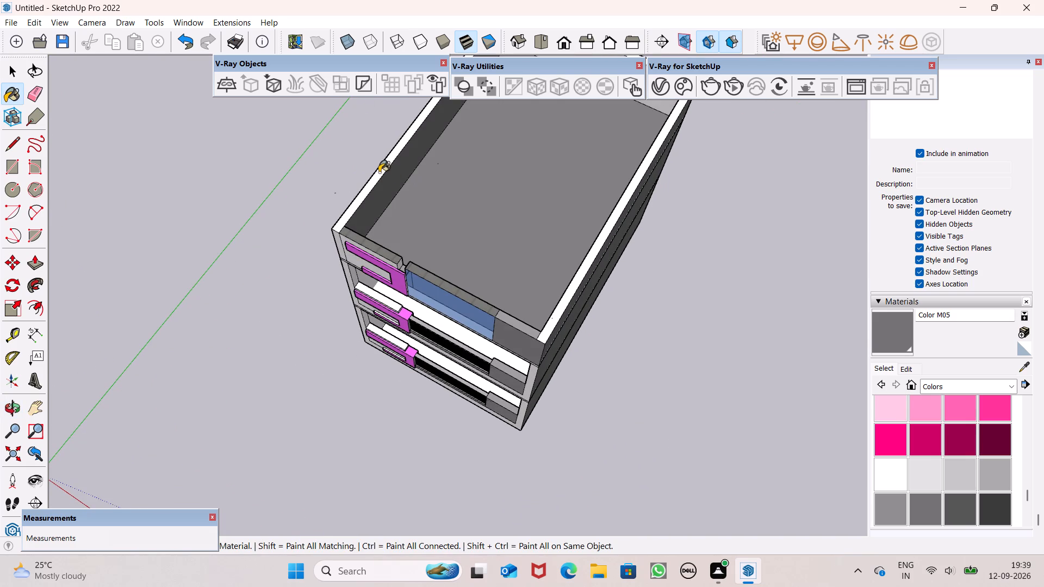
{"action": "scroll", "coordinate": [665, 282], "scroll_direction": "down", "scroll_amount": 6}
{"action": "middle_click_drag", "start_coordinate": [667, 301], "coordinate": [872, 117]}
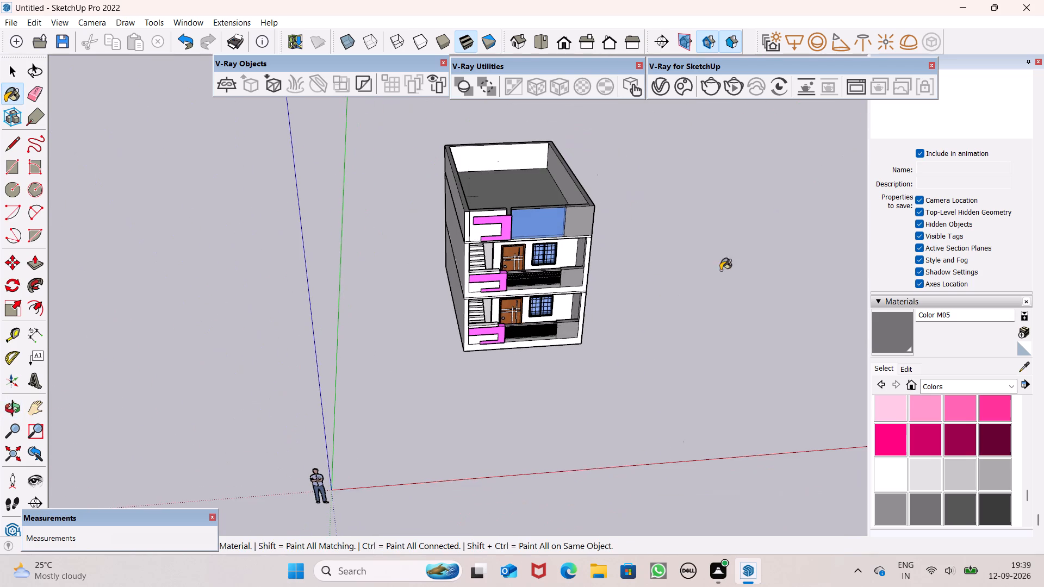
{"action": "middle_click_drag", "start_coordinate": [690, 296], "coordinate": [690, 202]}
{"action": "scroll", "coordinate": [688, 201], "scroll_direction": "up", "scroll_amount": 1}
{"action": "scroll", "coordinate": [495, 261], "scroll_direction": "up", "scroll_amount": 3}
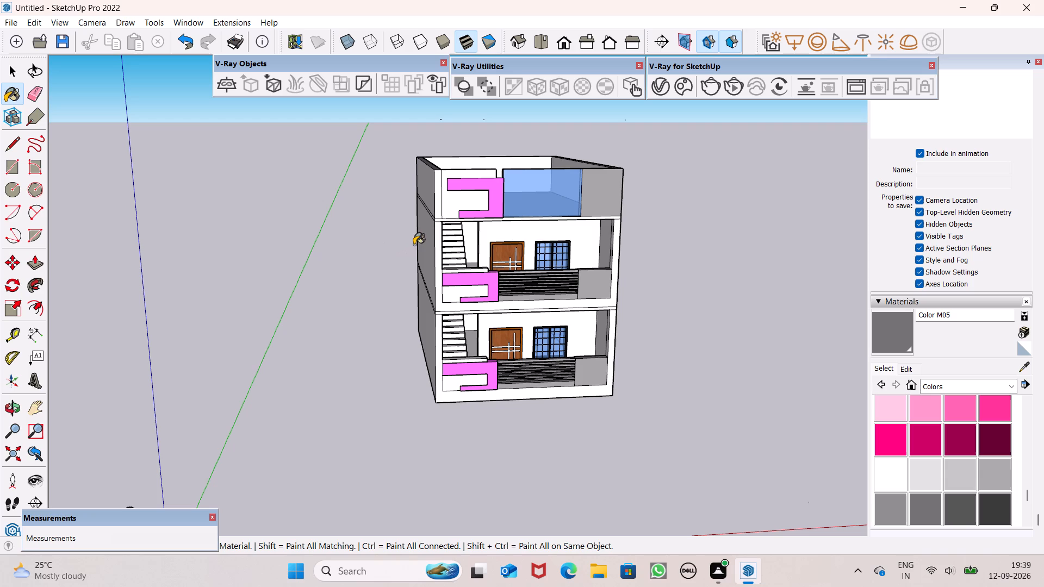
Paint the stair-side outer walls of all three storeys with Color M05.
{"action": "left_click", "coordinate": [421, 240]}
{"action": "left_click", "coordinate": [418, 185]}
{"action": "left_click", "coordinate": [423, 316]}
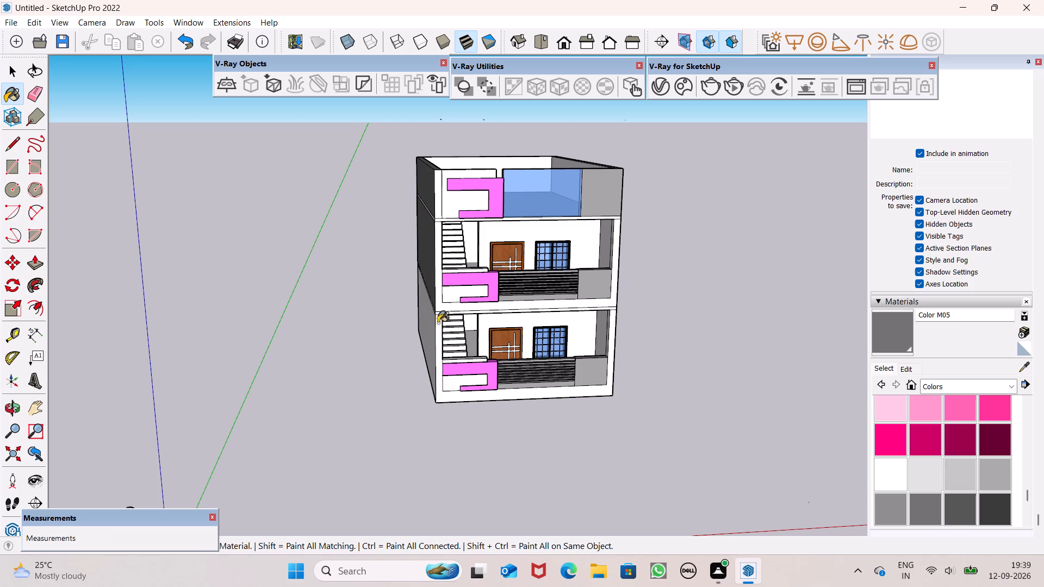
Paint the two white slab-edge bands between the storeys on the stair-side wall with Color M05.
{"action": "middle_click_drag", "start_coordinate": [630, 369], "coordinate": [583, 330]}
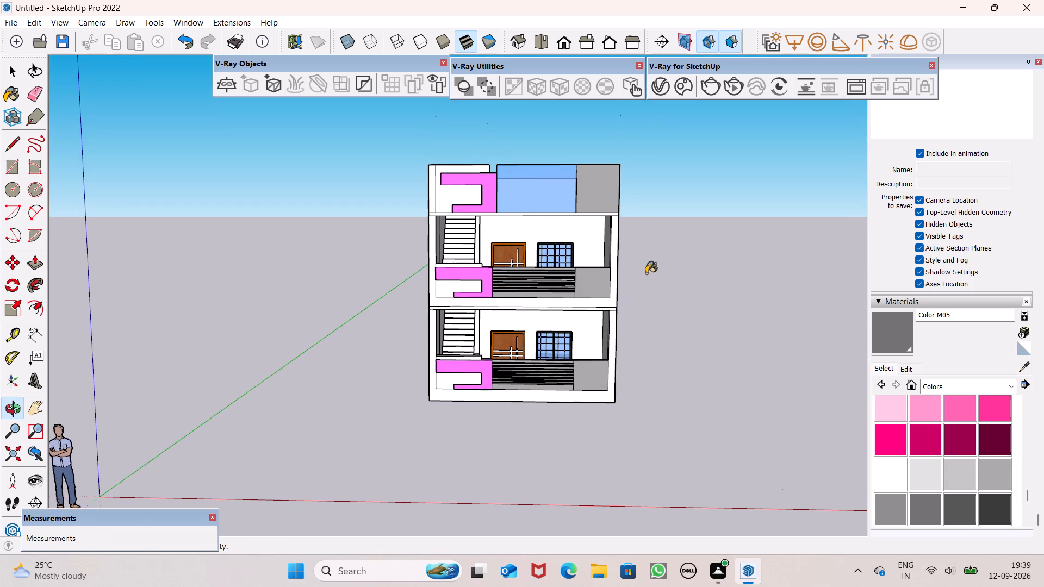
{"action": "scroll", "coordinate": [667, 285], "scroll_direction": "down", "scroll_amount": 6}
{"action": "middle_click_drag", "start_coordinate": [732, 310], "coordinate": [323, 342]}
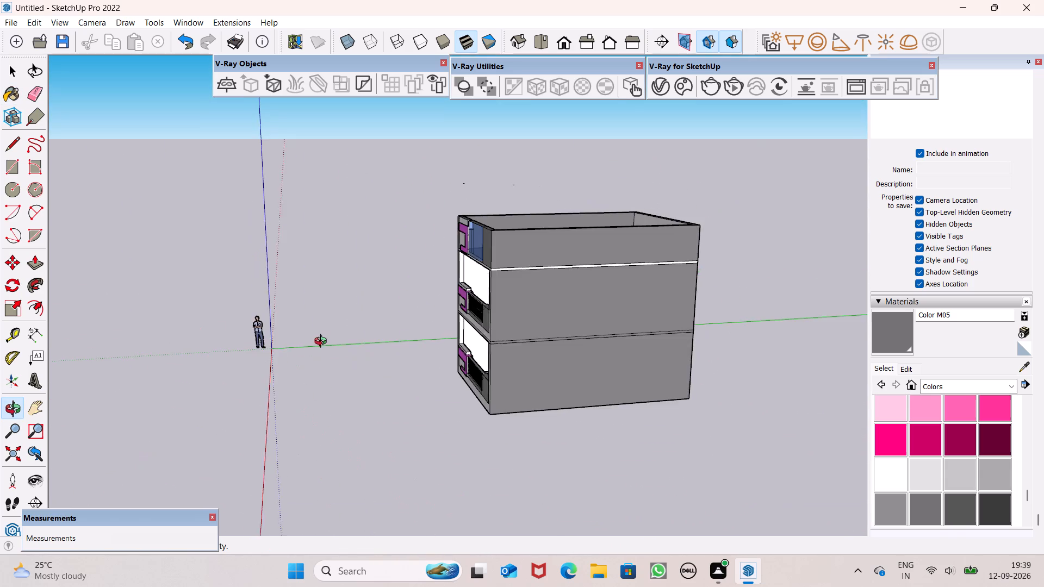
{"action": "middle_click_drag", "start_coordinate": [323, 342], "coordinate": [917, 379]}
{"action": "scroll", "coordinate": [380, 220], "scroll_direction": "up", "scroll_amount": 1}
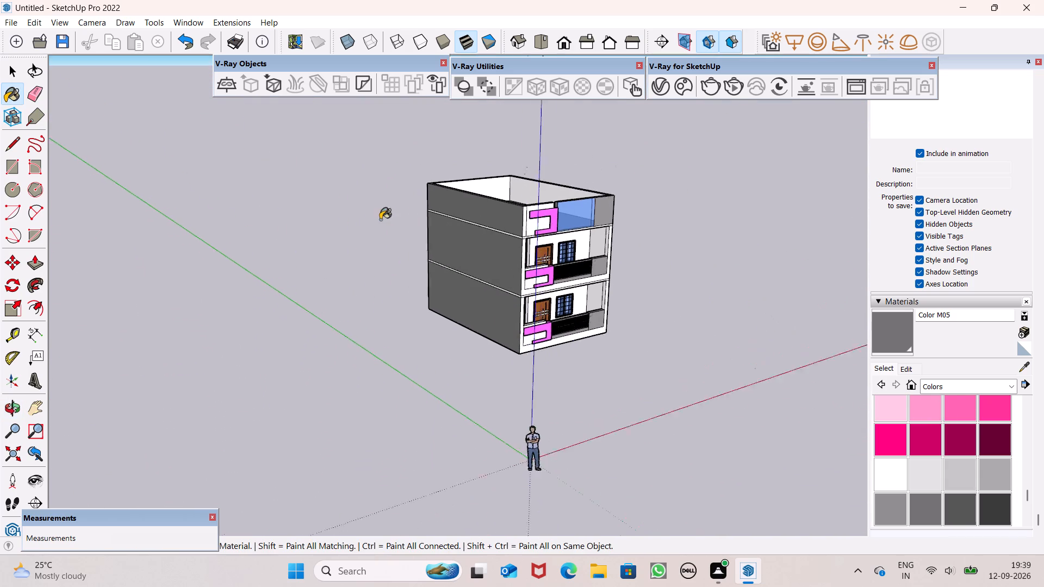
{"action": "scroll", "coordinate": [380, 220], "scroll_direction": "up", "scroll_amount": 5}
{"action": "scroll", "coordinate": [578, 241], "scroll_direction": "up", "scroll_amount": 13}
{"action": "left_click", "coordinate": [574, 260]}
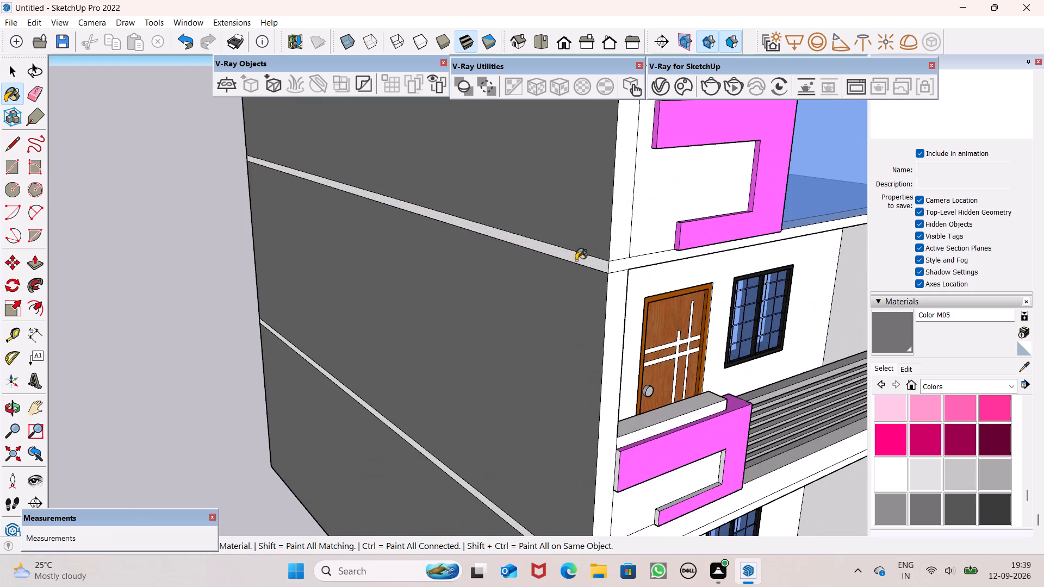
{"action": "scroll", "coordinate": [576, 257], "scroll_direction": "down", "scroll_amount": 7}
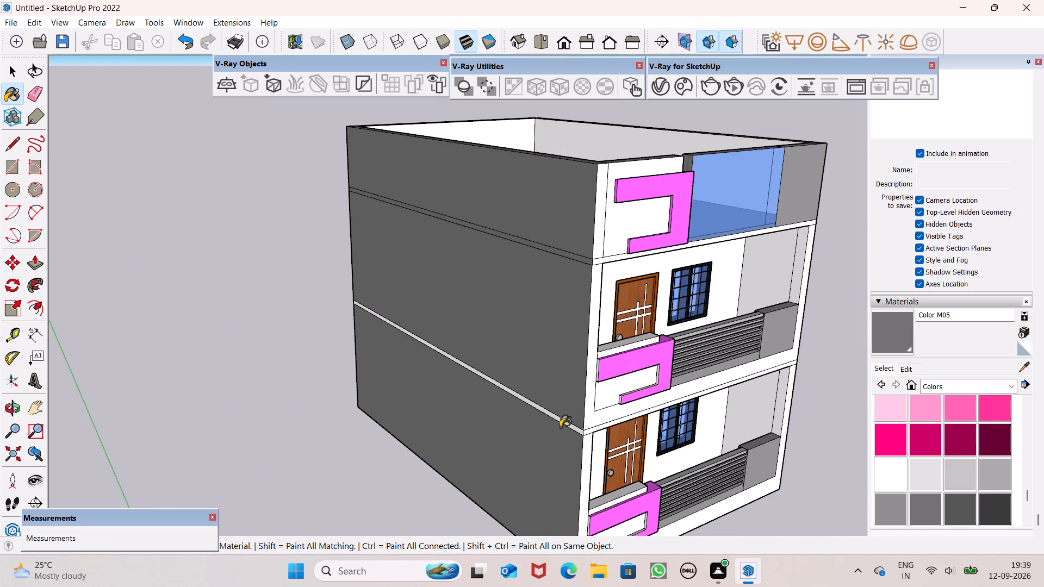
{"action": "left_click", "coordinate": [562, 424]}
{"action": "scroll", "coordinate": [557, 425], "scroll_direction": "up", "scroll_amount": 8}
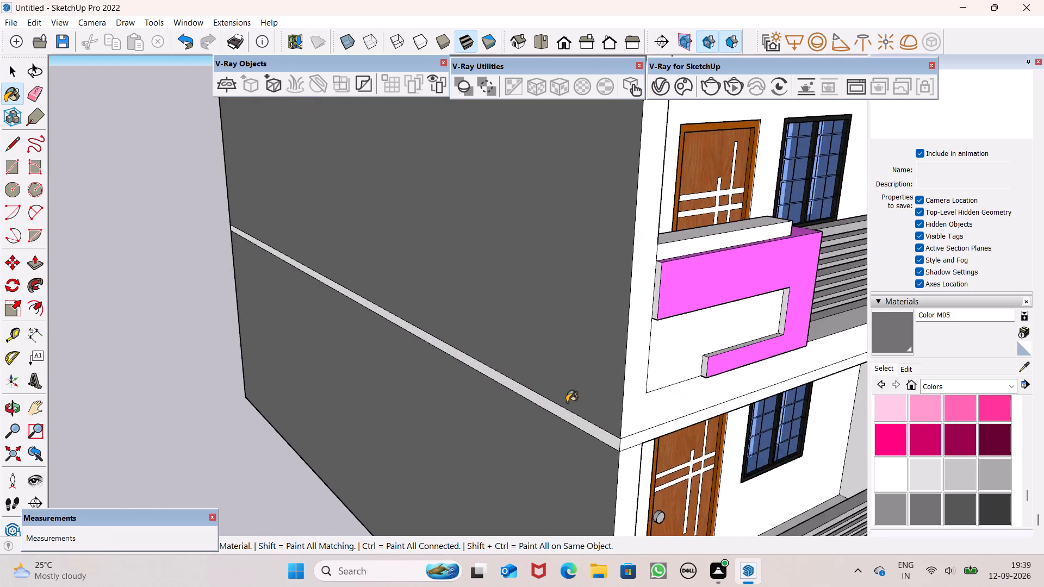
{"action": "scroll", "coordinate": [568, 400], "scroll_direction": "up", "scroll_amount": 7}
{"action": "left_click", "coordinate": [563, 432]}
{"action": "scroll", "coordinate": [476, 309], "scroll_direction": "down", "scroll_amount": 17}
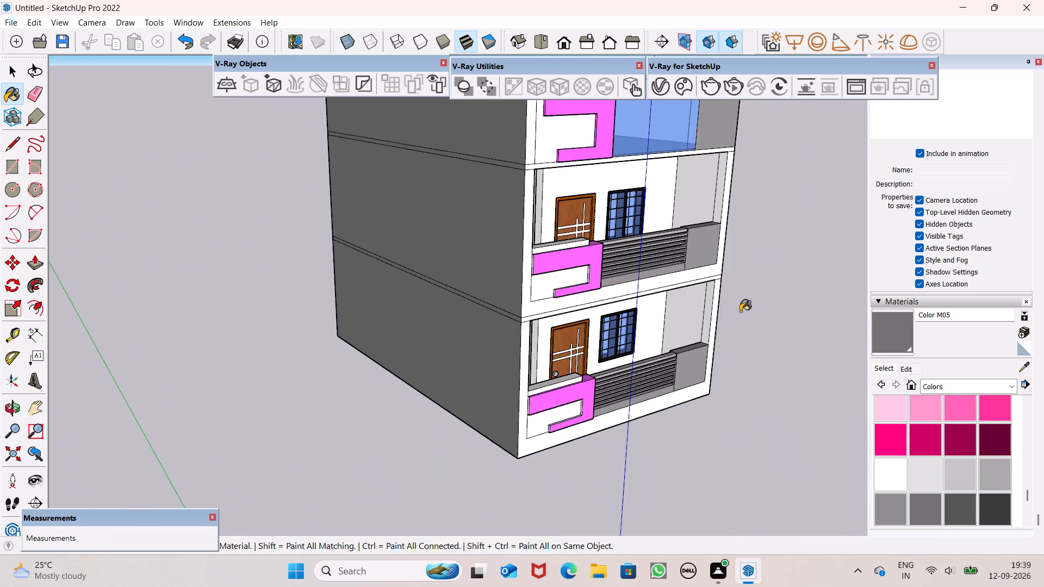
Paint the white slab-edge band below the top floor on the side wall opposite the stairs with Color M05.
{"action": "scroll", "coordinate": [740, 311], "scroll_direction": "down", "scroll_amount": 8}
{"action": "middle_click_drag", "start_coordinate": [761, 320], "coordinate": [369, 312]}
{"action": "scroll", "coordinate": [688, 383], "scroll_direction": "up", "scroll_amount": 6}
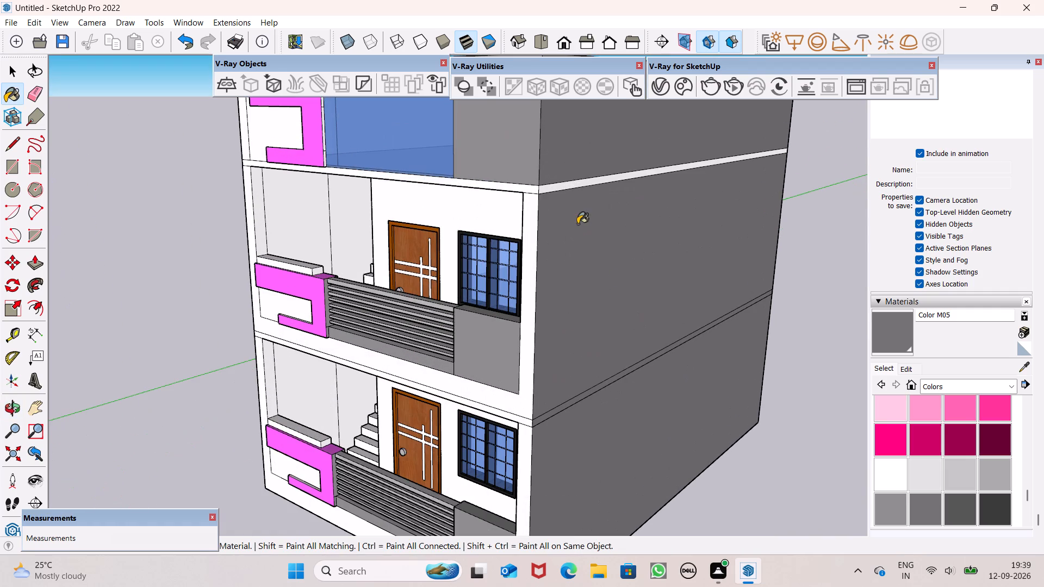
{"action": "left_click", "coordinate": [568, 185]}
{"action": "scroll", "coordinate": [589, 220], "scroll_direction": "down", "scroll_amount": 10}
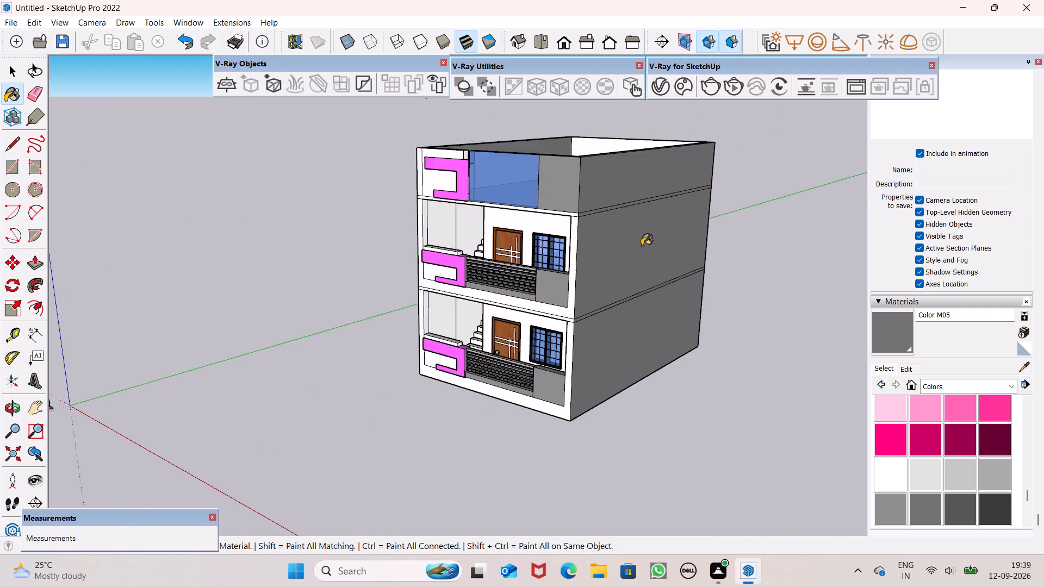
{"action": "scroll", "coordinate": [642, 246], "scroll_direction": "down", "scroll_amount": 3}
{"action": "middle_click_drag", "start_coordinate": [650, 288], "coordinate": [799, 277]}
{"action": "key", "text": "space"}
Save the model in the Documents folder as a SketchUp file named "3stair residential".
{"action": "scroll", "coordinate": [693, 260], "scroll_direction": "down", "scroll_amount": 2}
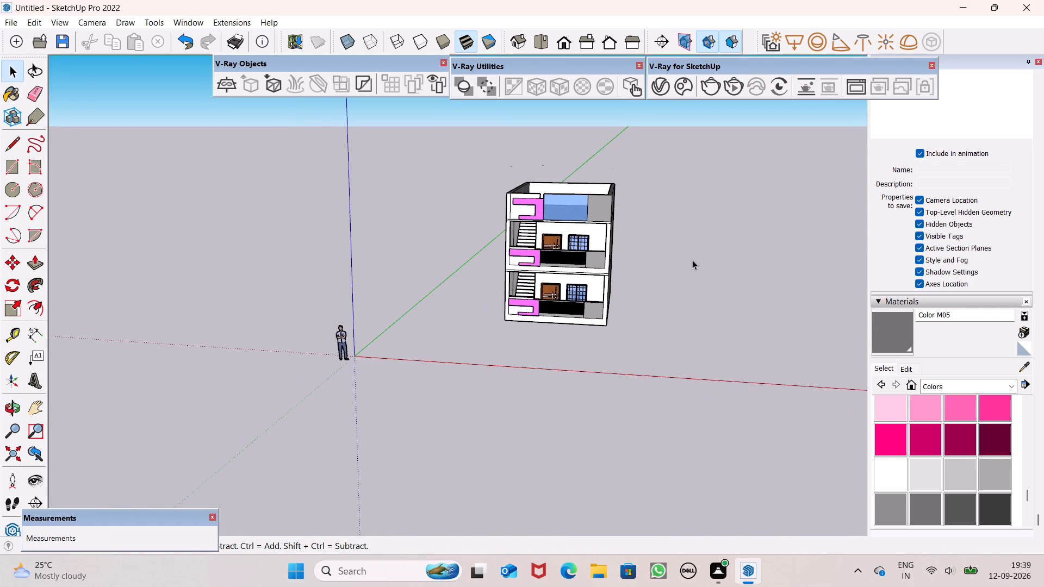
{"action": "scroll", "coordinate": [624, 236], "scroll_direction": "up", "scroll_amount": 7}
{"action": "key", "text": "ctrl+s"}
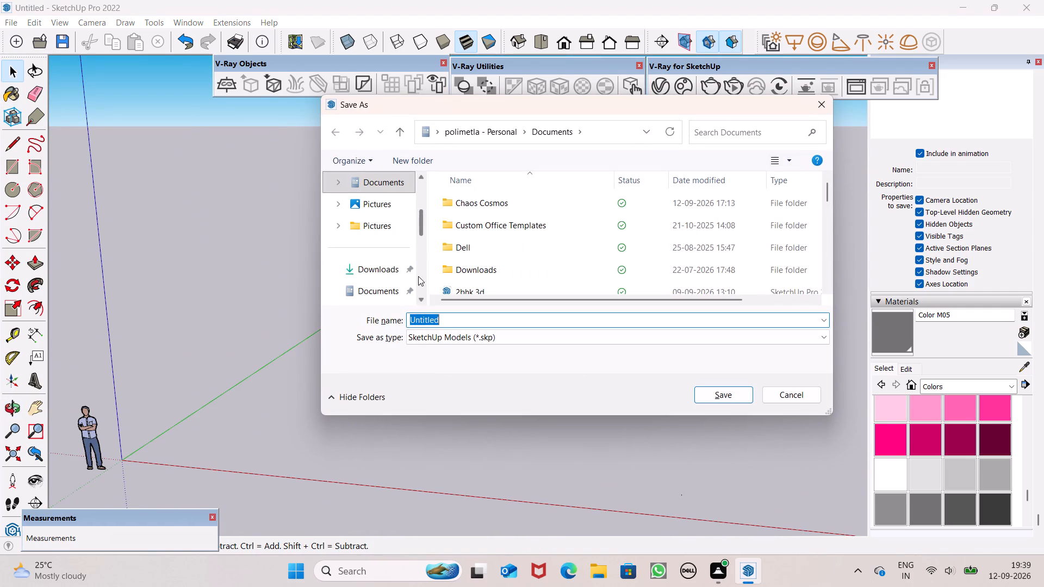
{"action": "key", "text": "BackSpace"}
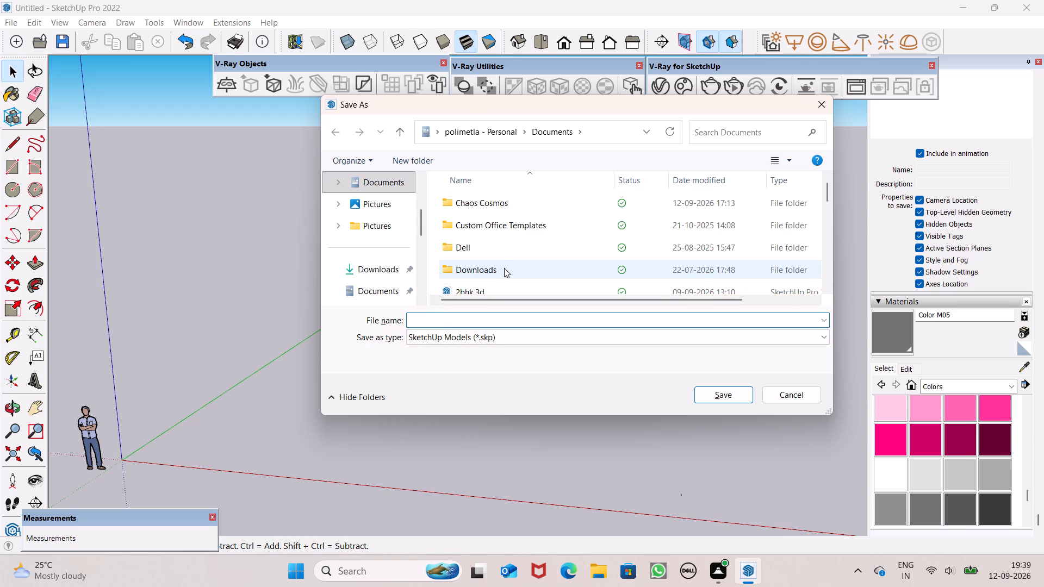
{"action": "key", "text": "2"}
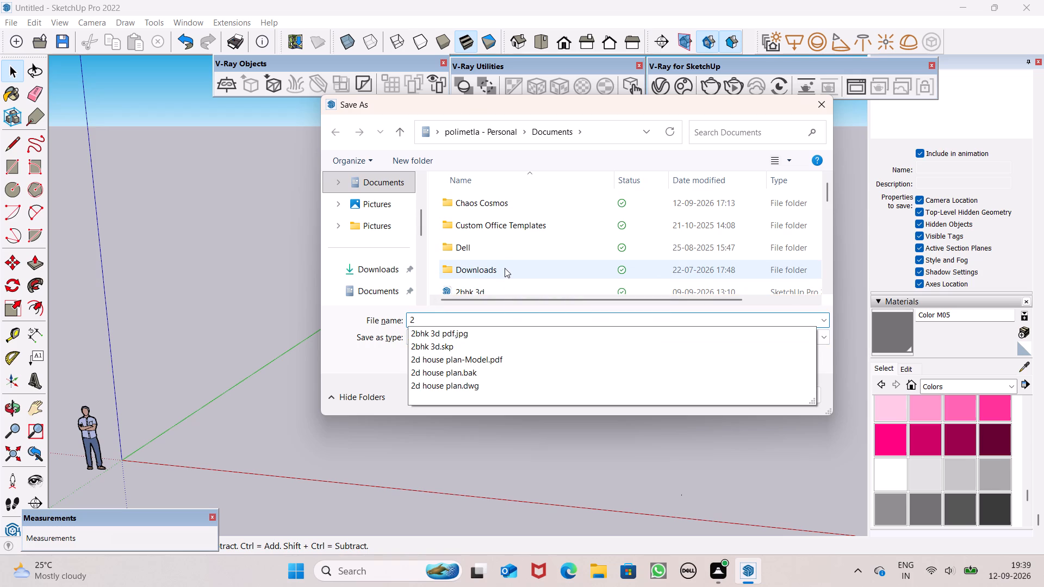
{"action": "key", "text": "BackSpace"}
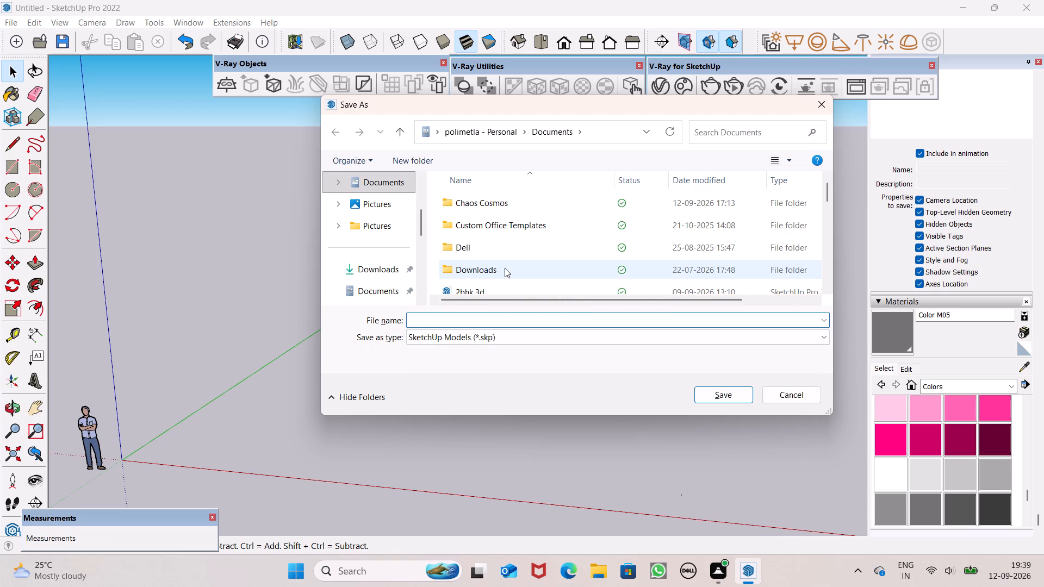
{"action": "key", "text": "s"}
{"action": "type", "text": "tair"}
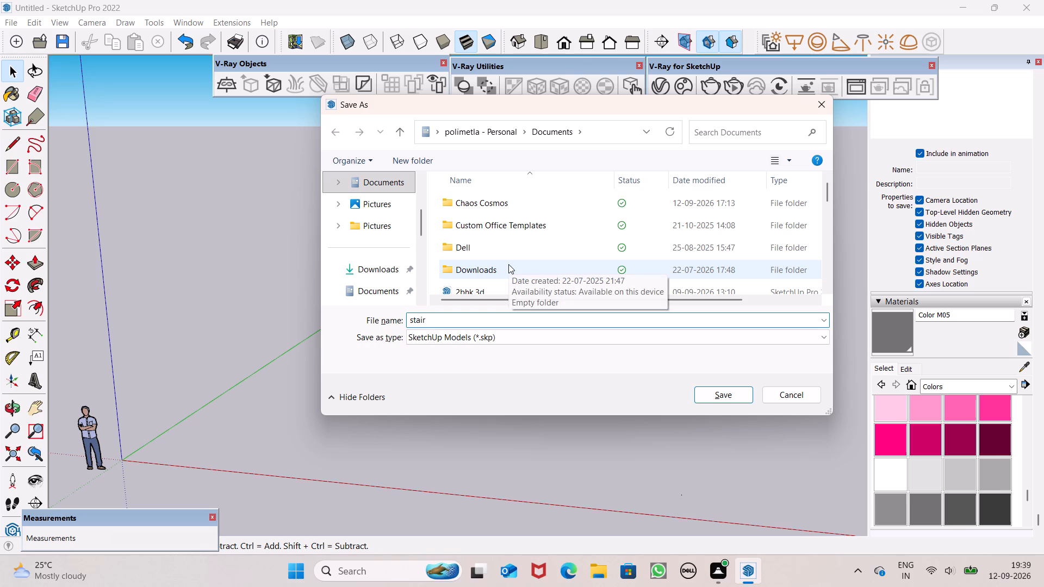
{"action": "left_click", "coordinate": [408, 319]}
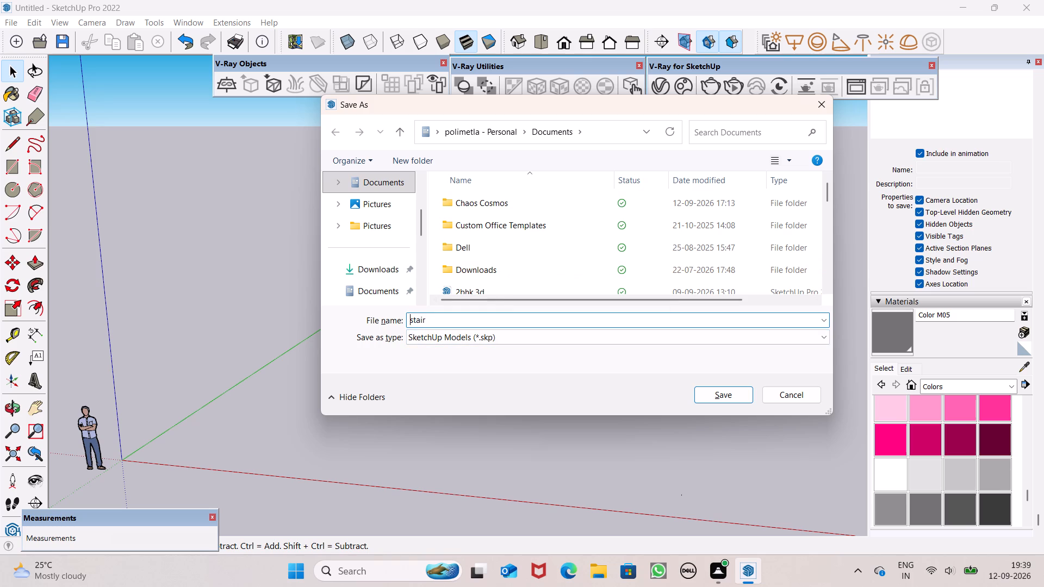
{"action": "key", "text": "3"}
{"action": "left_click", "coordinate": [440, 322]}
{"action": "key", "text": "space"}
{"action": "type", "text": "residential"}
{"action": "key", "text": "Return"}
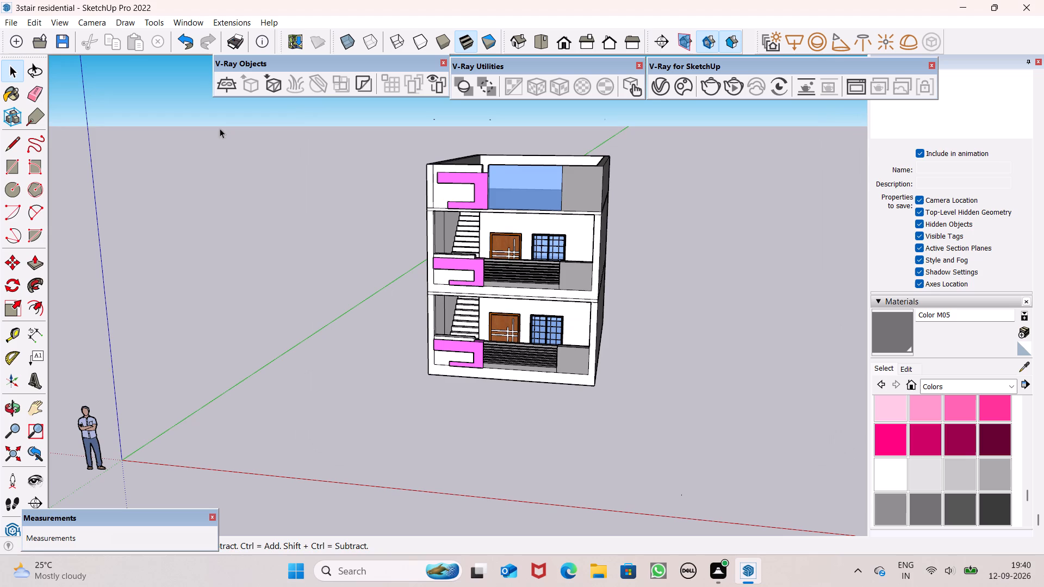
Export the current front view as a 2D JPEG image named "3stair residential pdf" in the Documents folder.
{"action": "left_click", "coordinate": [20, 27]}
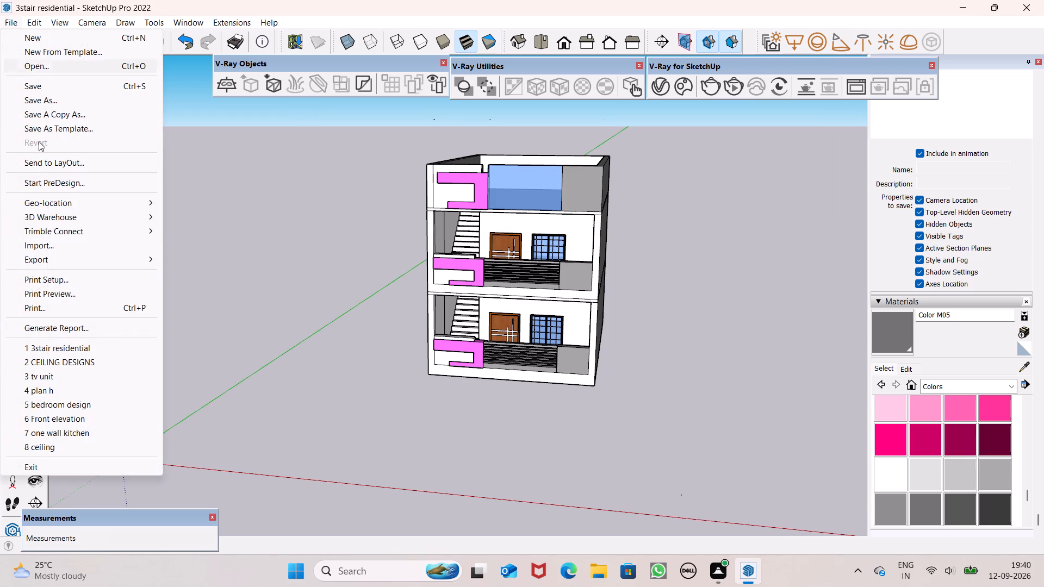
{"action": "left_click", "coordinate": [67, 256]}
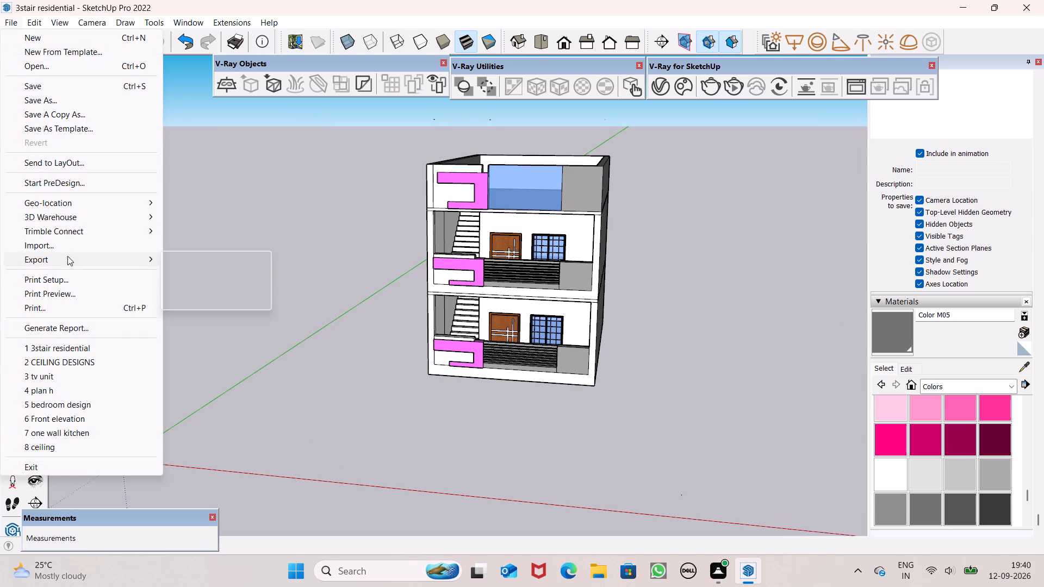
{"action": "left_click", "coordinate": [198, 272]}
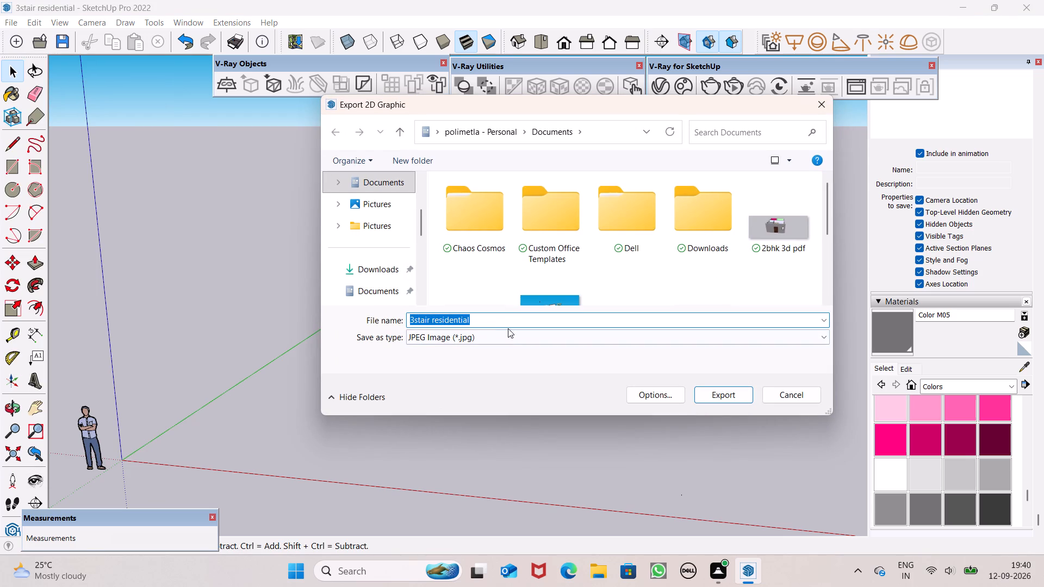
{"action": "left_click", "coordinate": [500, 316]}
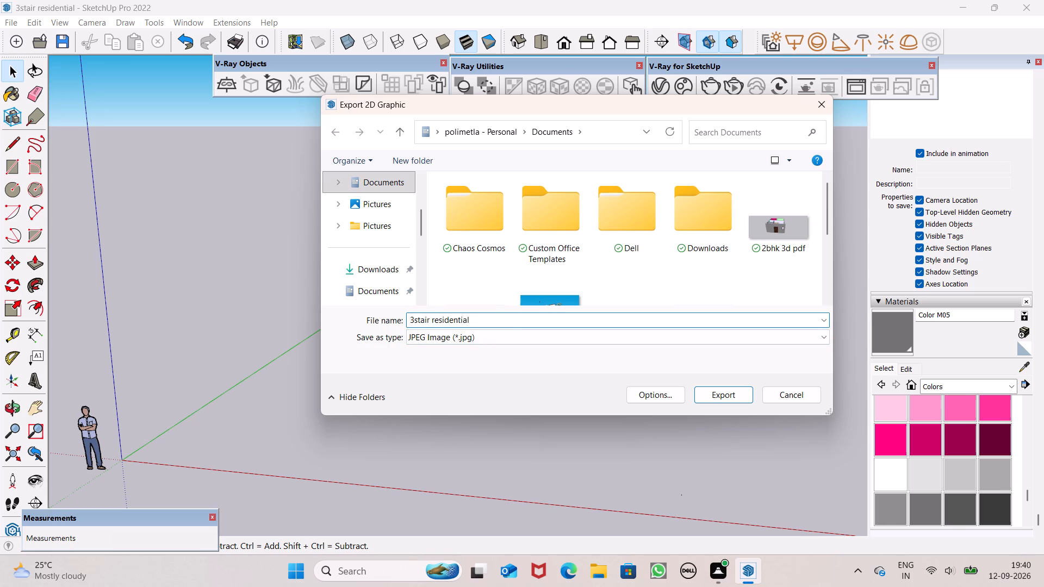
{"action": "key", "text": "space"}
{"action": "key", "text": "p"}
{"action": "key", "text": "d"}
{"action": "key", "text": "f"}
{"action": "key", "text": "Return"}
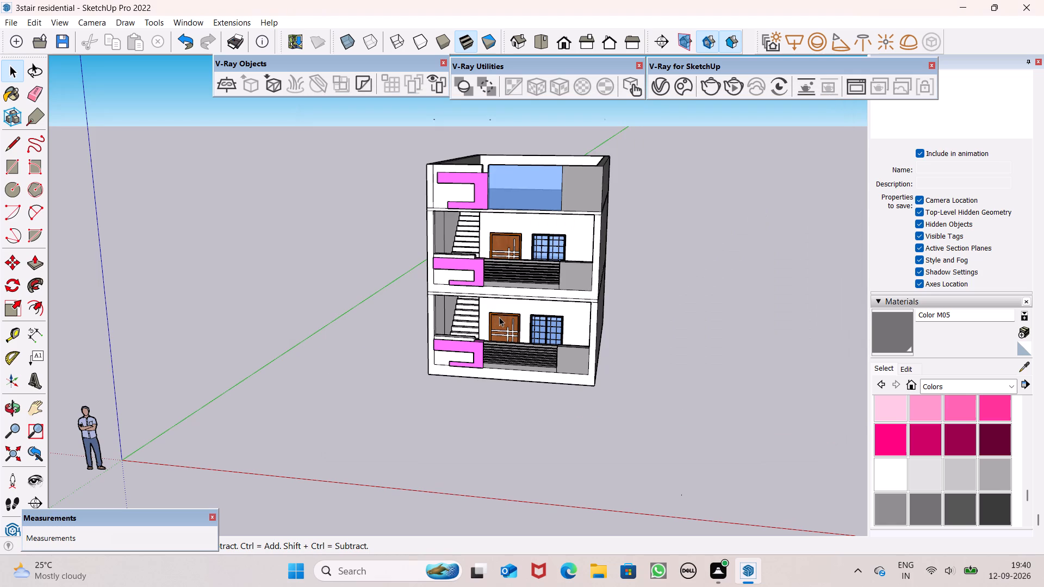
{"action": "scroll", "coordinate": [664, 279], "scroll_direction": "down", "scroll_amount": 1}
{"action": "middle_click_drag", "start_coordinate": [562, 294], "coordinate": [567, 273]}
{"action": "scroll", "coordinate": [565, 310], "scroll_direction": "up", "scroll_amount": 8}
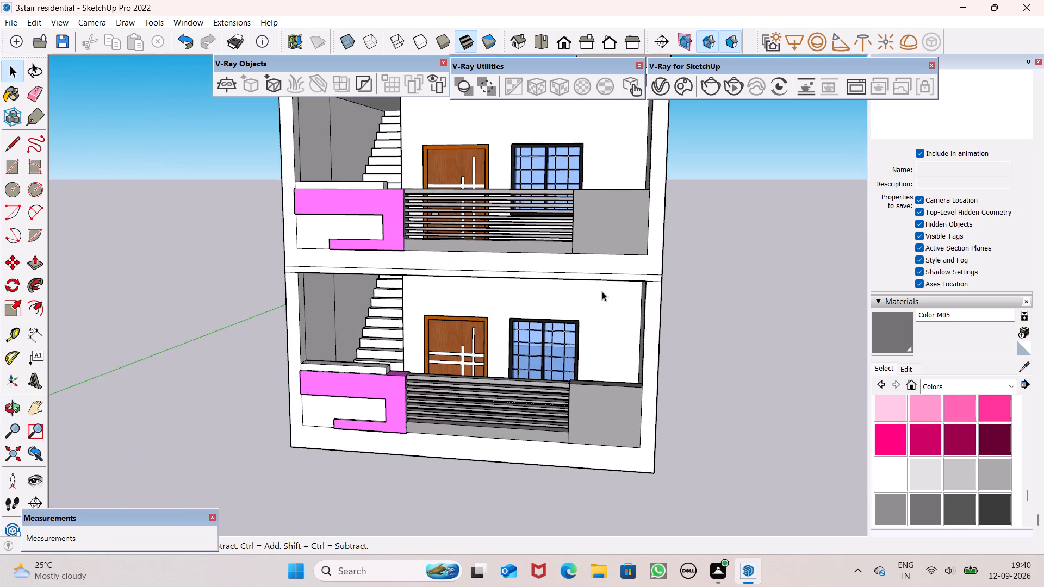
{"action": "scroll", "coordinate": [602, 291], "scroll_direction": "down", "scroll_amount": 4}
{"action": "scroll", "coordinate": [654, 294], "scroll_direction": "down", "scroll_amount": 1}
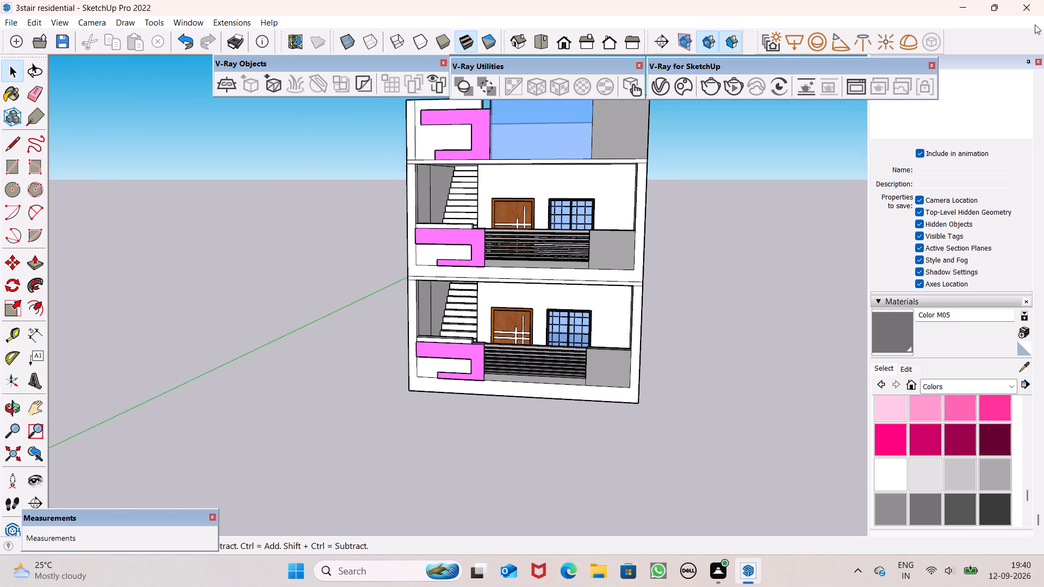